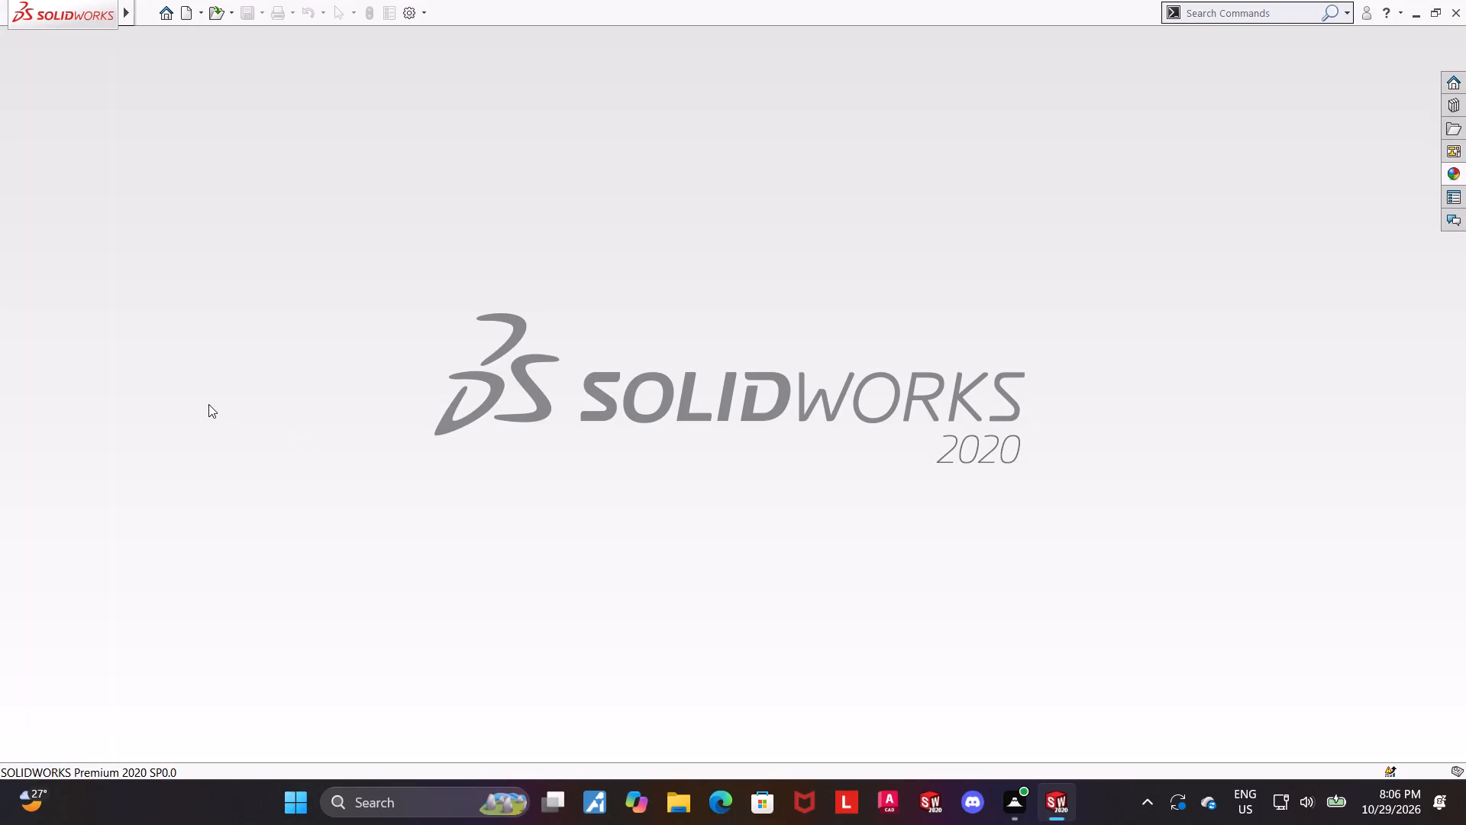
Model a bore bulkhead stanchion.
Create a new part document.
click(187, 11)
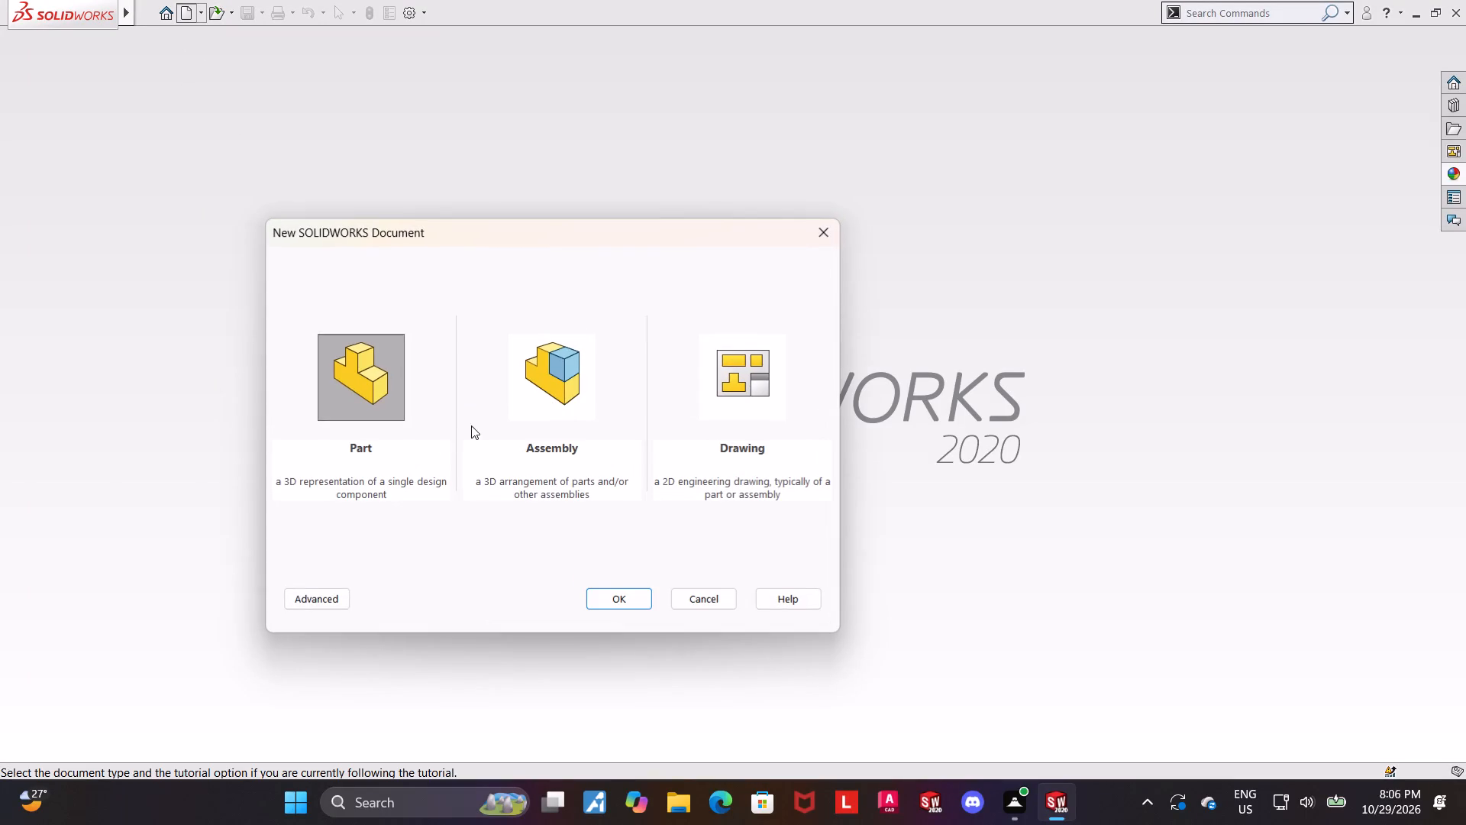
double_click(392, 392)
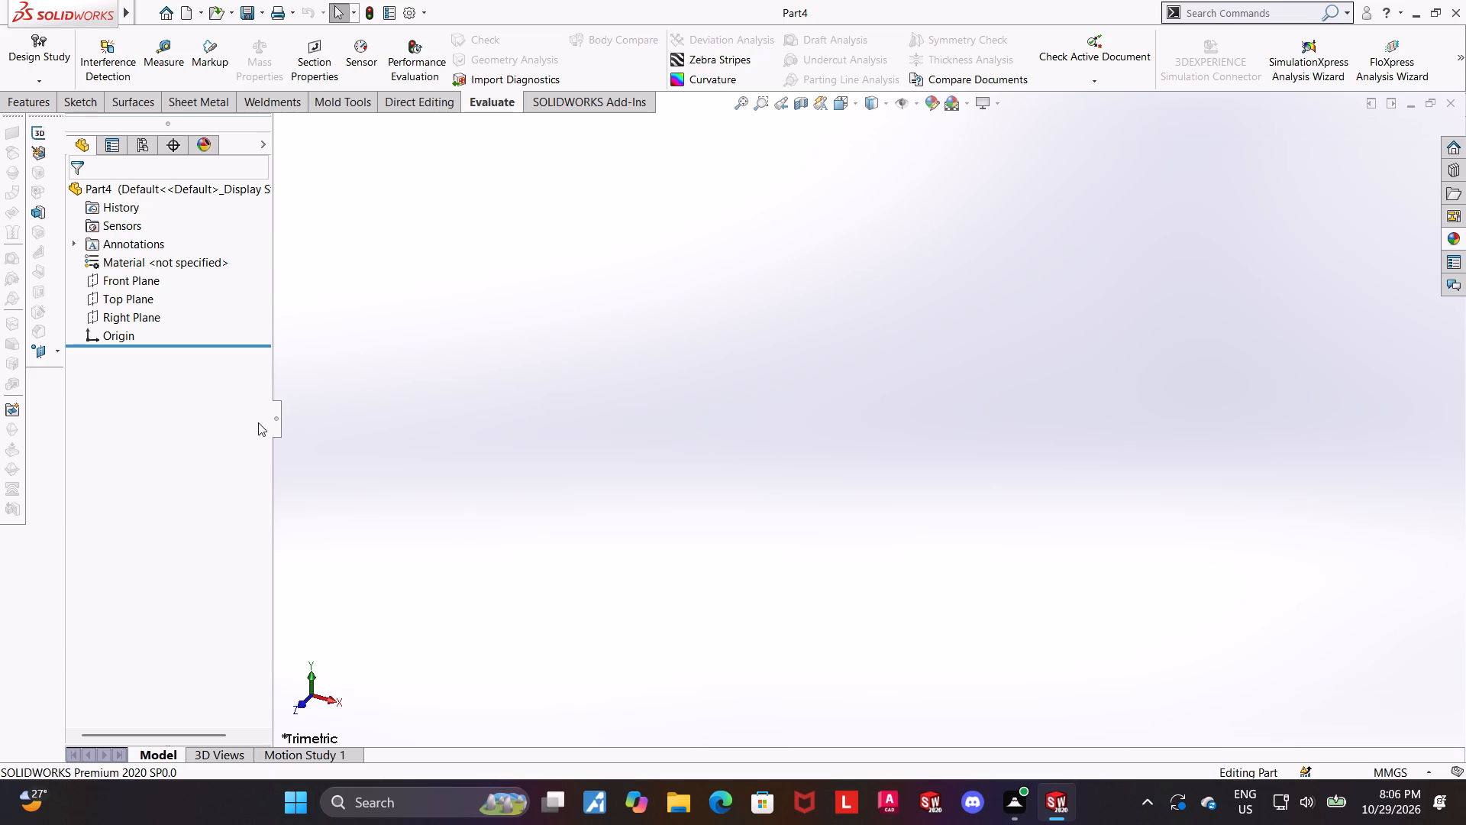
Start a new sketch on the Front Plane.
click(114, 283)
click(125, 260)
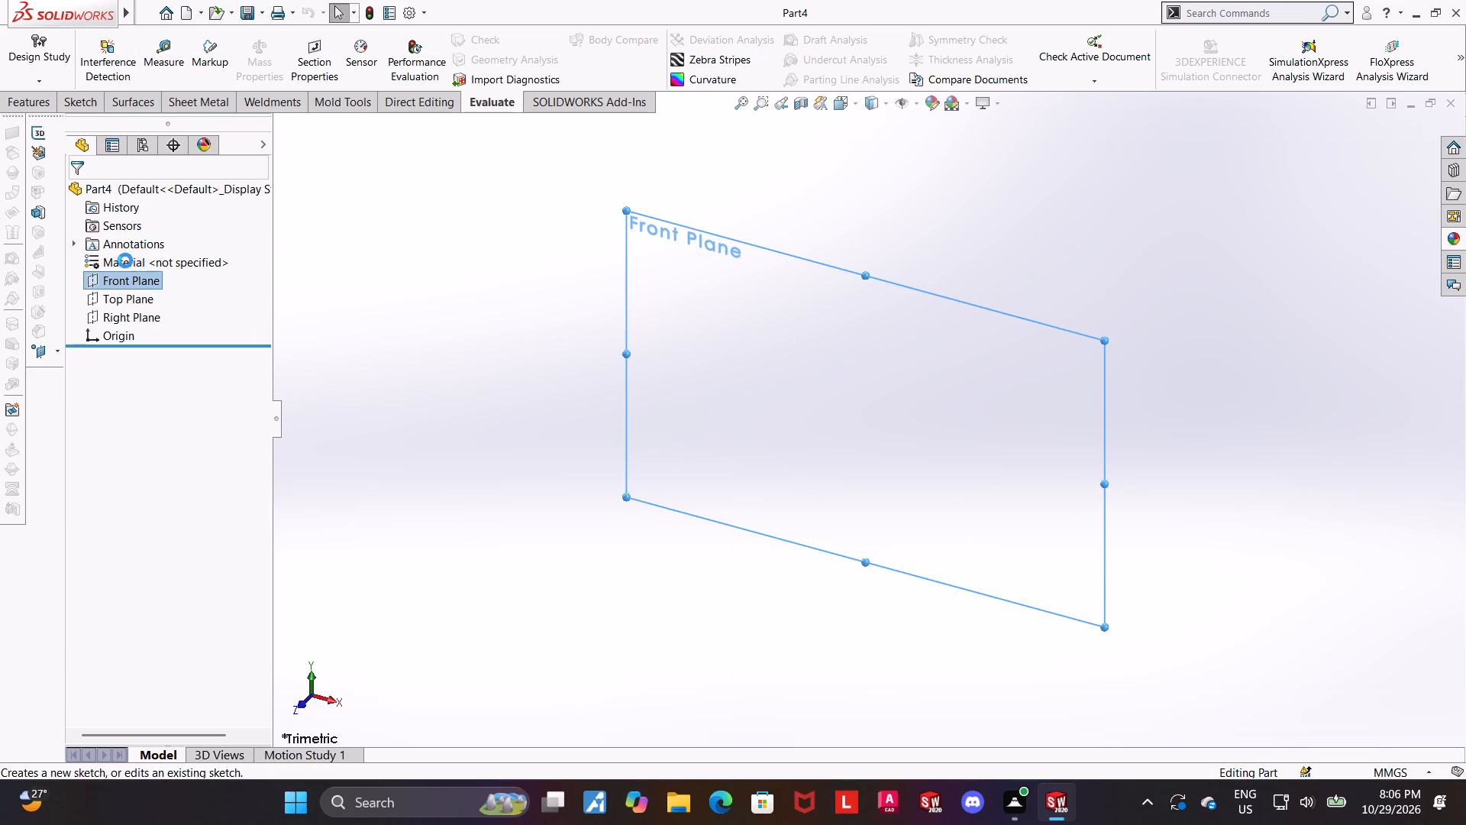
Sketch a corner rectangle from the origin, about 143 mm wide and 101 mm high, extending up and to the right.
scroll(683, 381, up, 2)
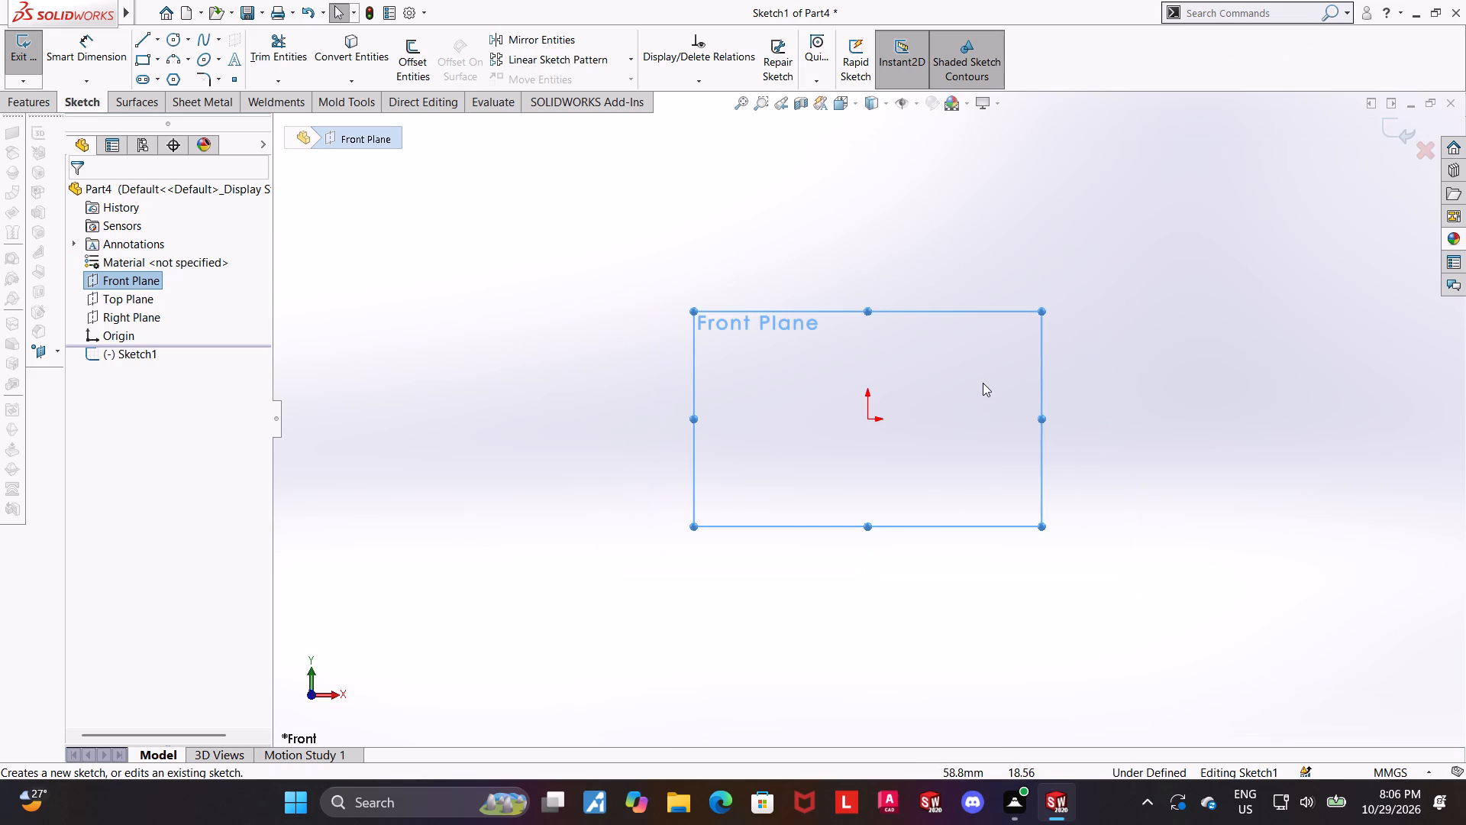
scroll(983, 383, down, 2)
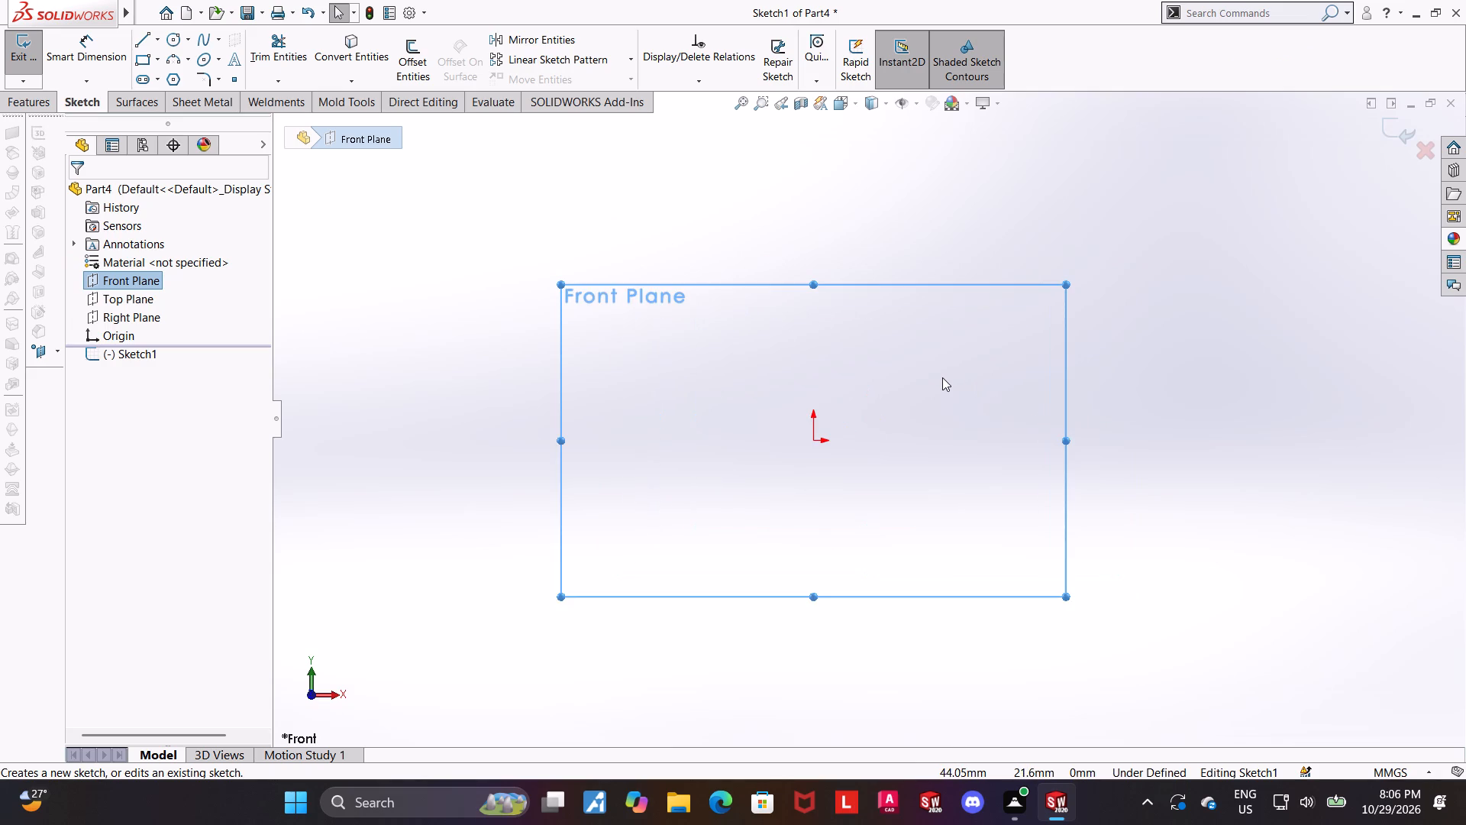
scroll(903, 377, up, 2)
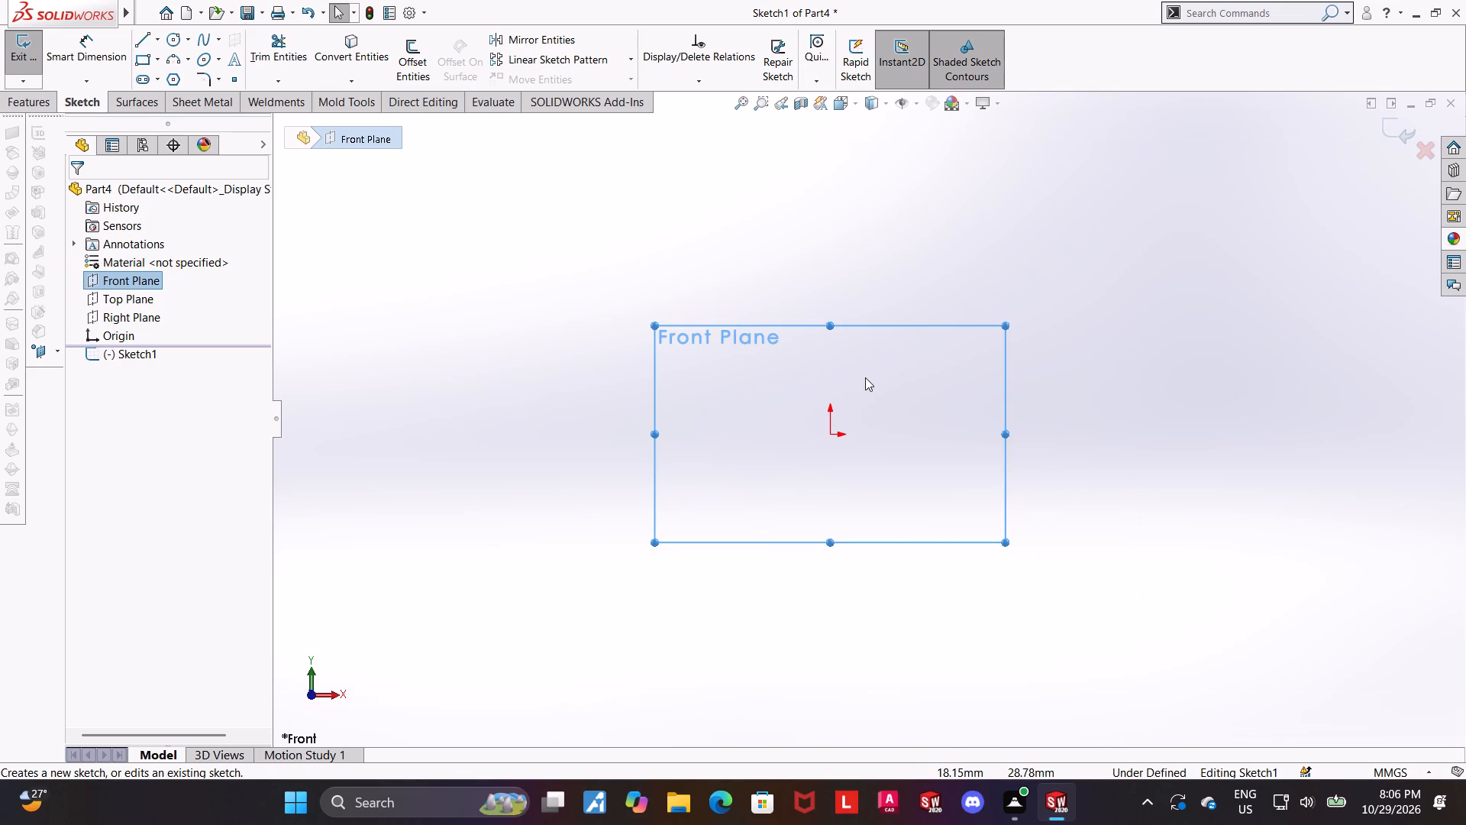
scroll(943, 392, down, 1)
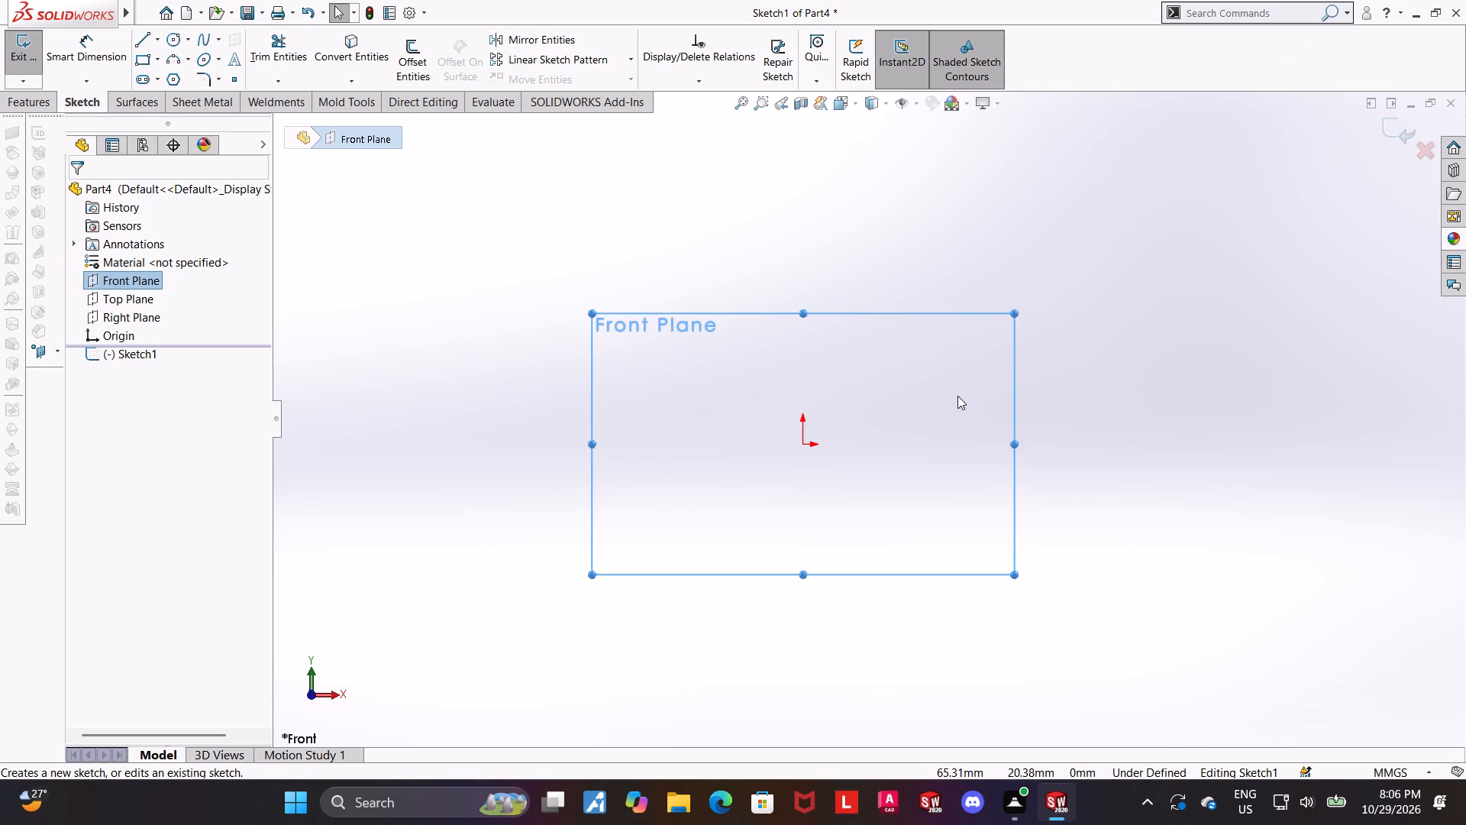
scroll(1106, 402, down, 1)
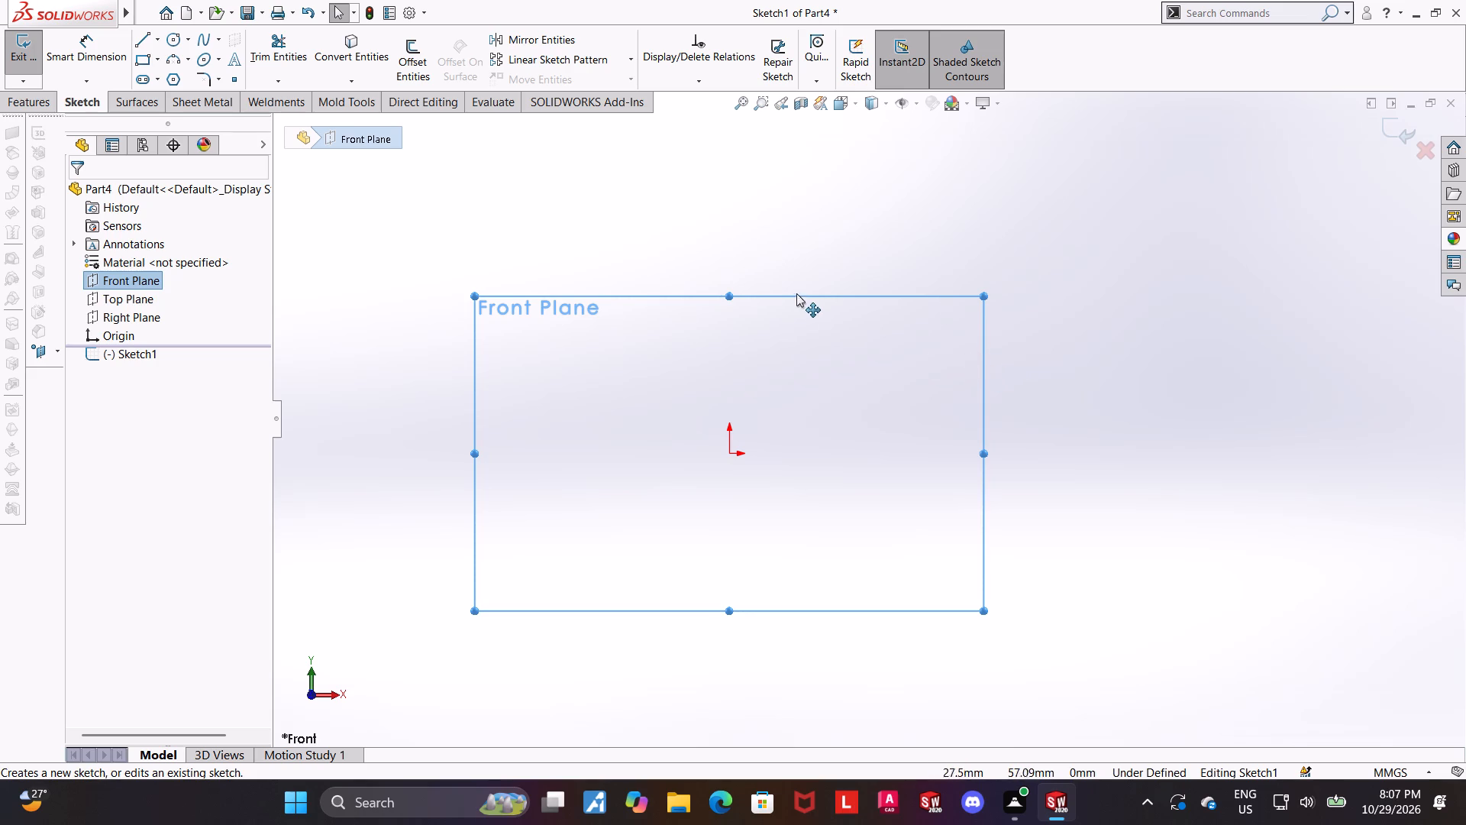
click(152, 64)
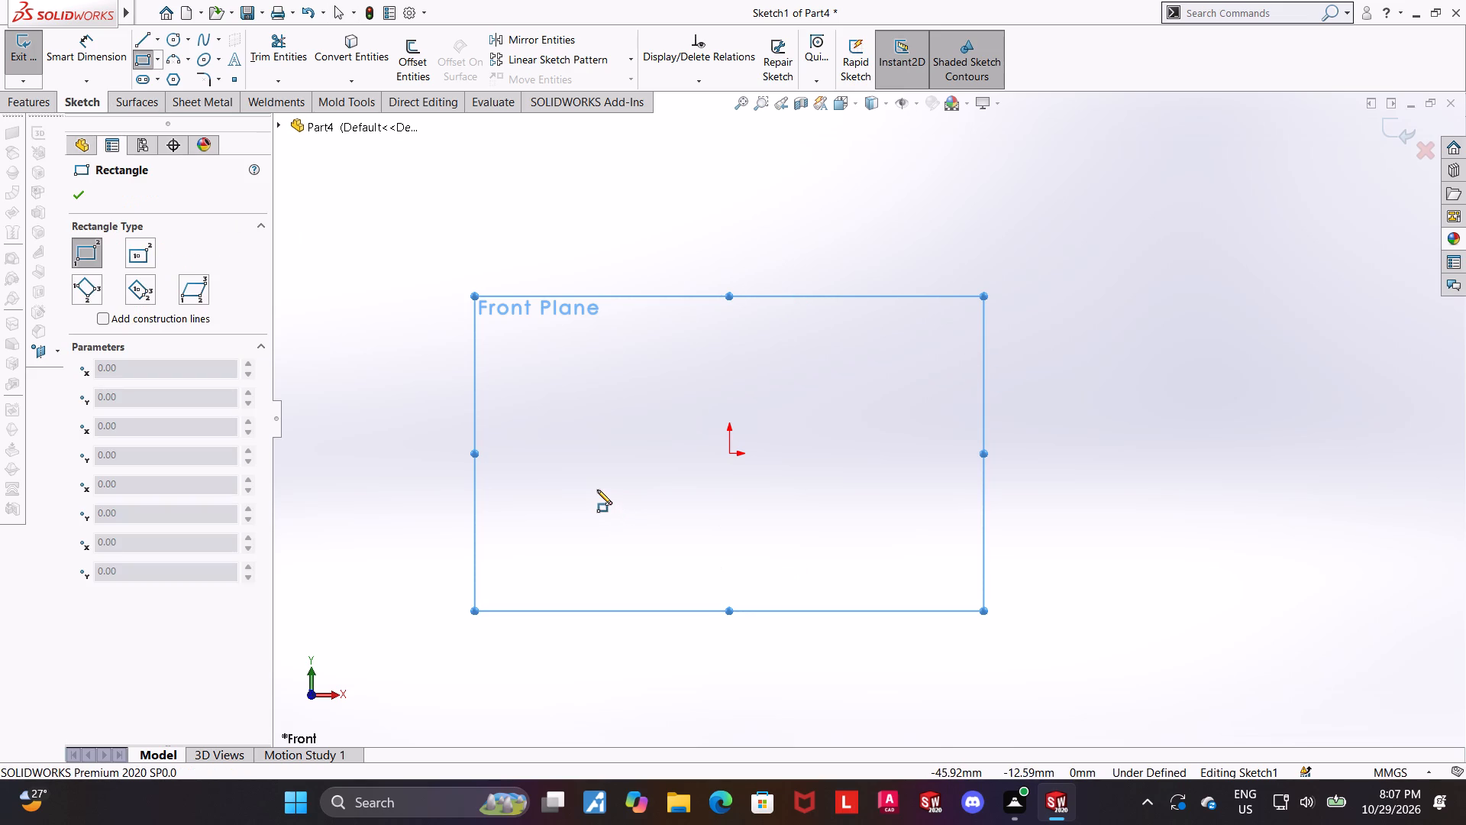
click(726, 452)
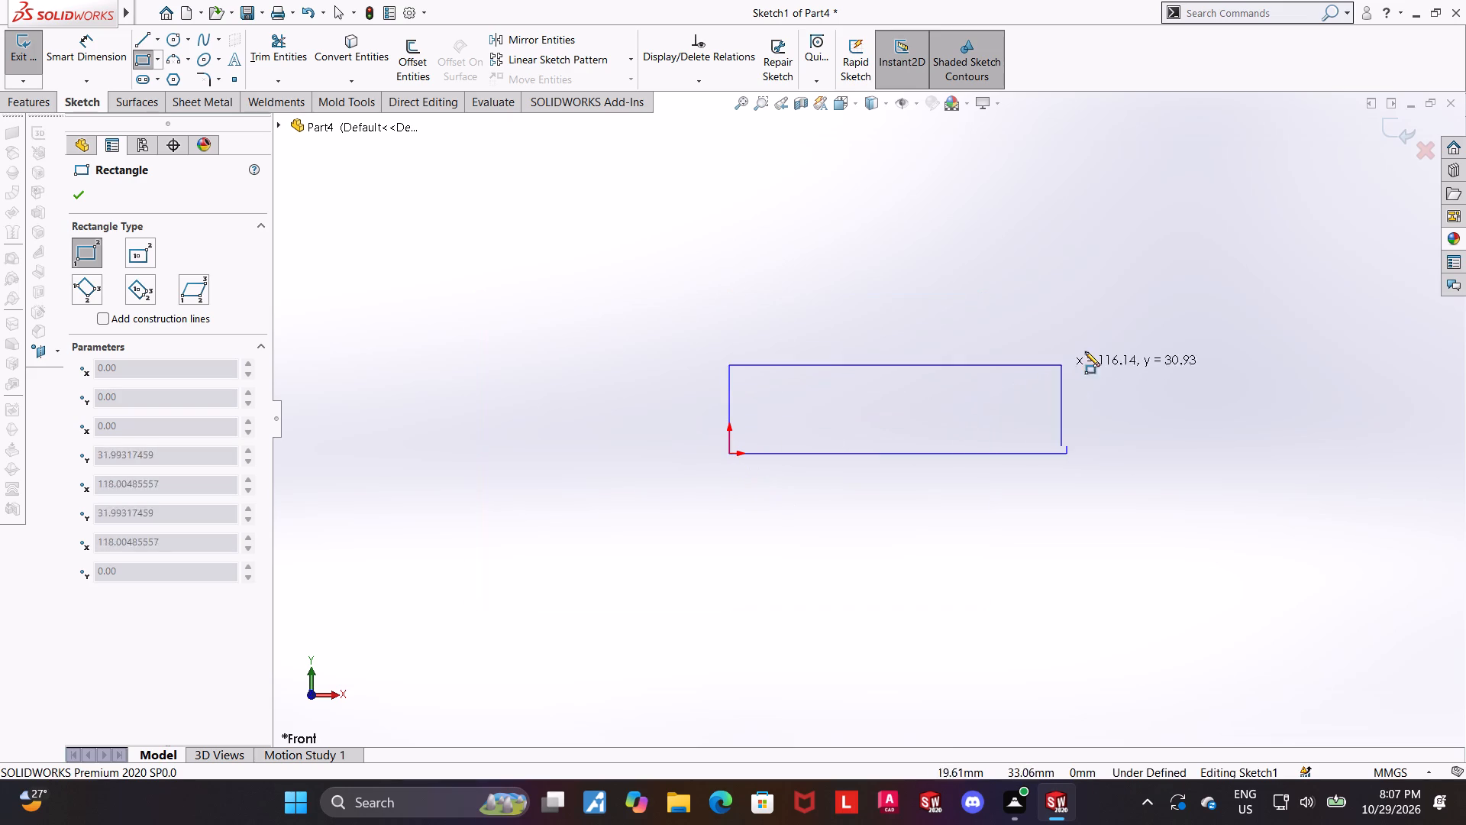
scroll(1129, 173, down, 2)
scroll(1106, 205, up, 1)
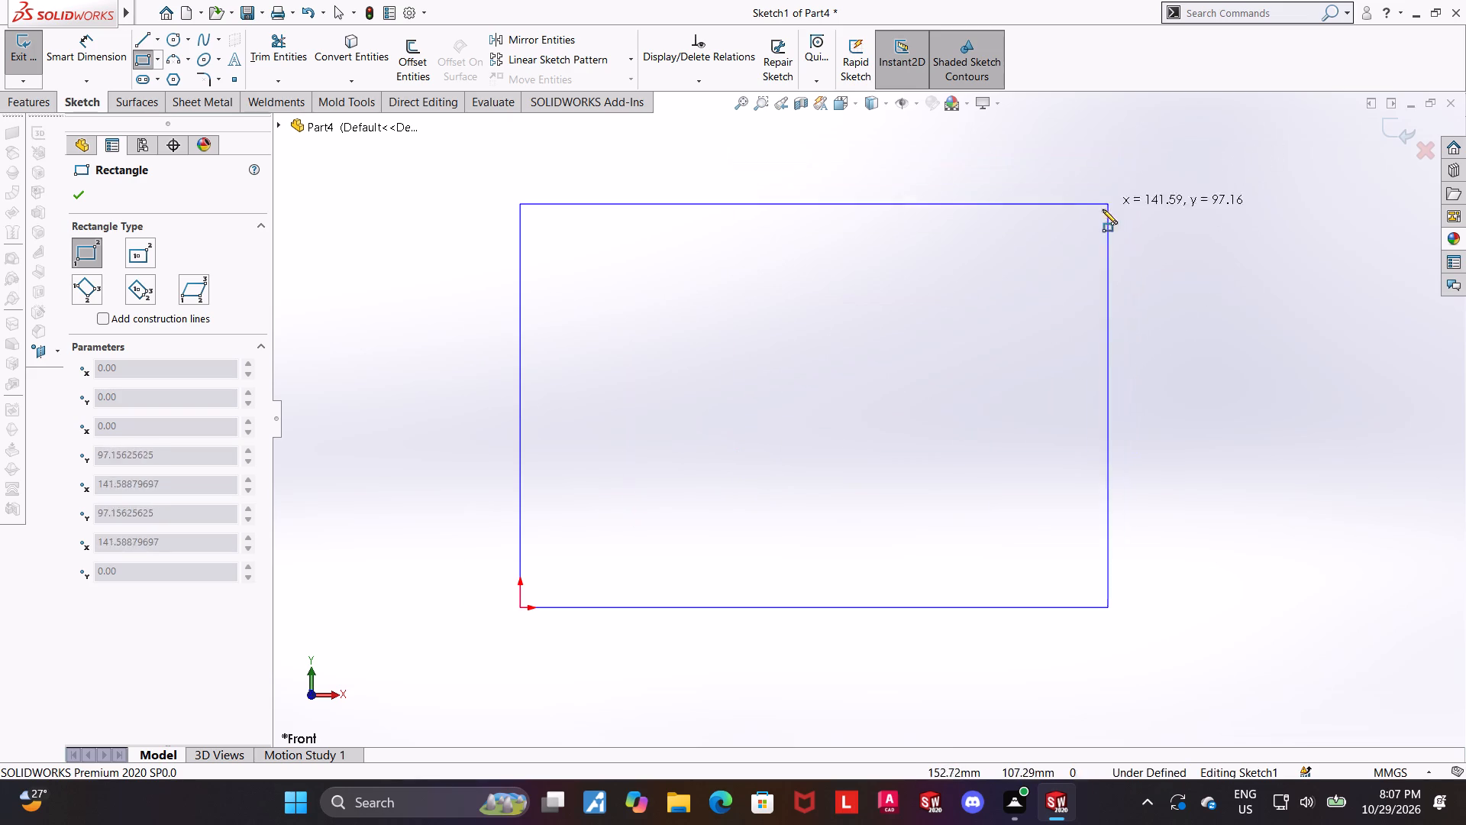
click(1072, 226)
key(Escape)
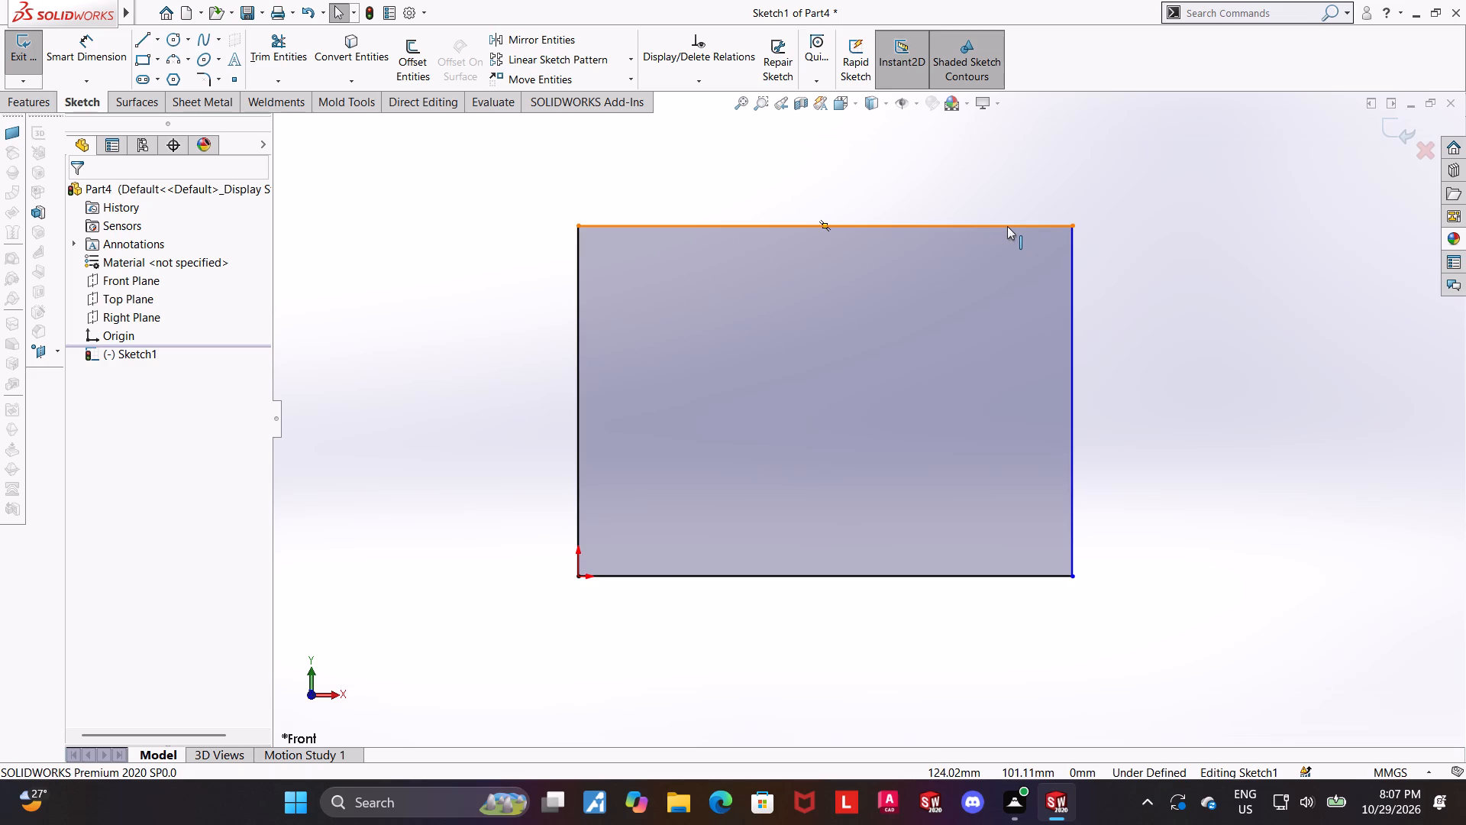
Dimension the rectangle's bottom edge and set its width to 412 mm.
scroll(1198, 283, up, 1)
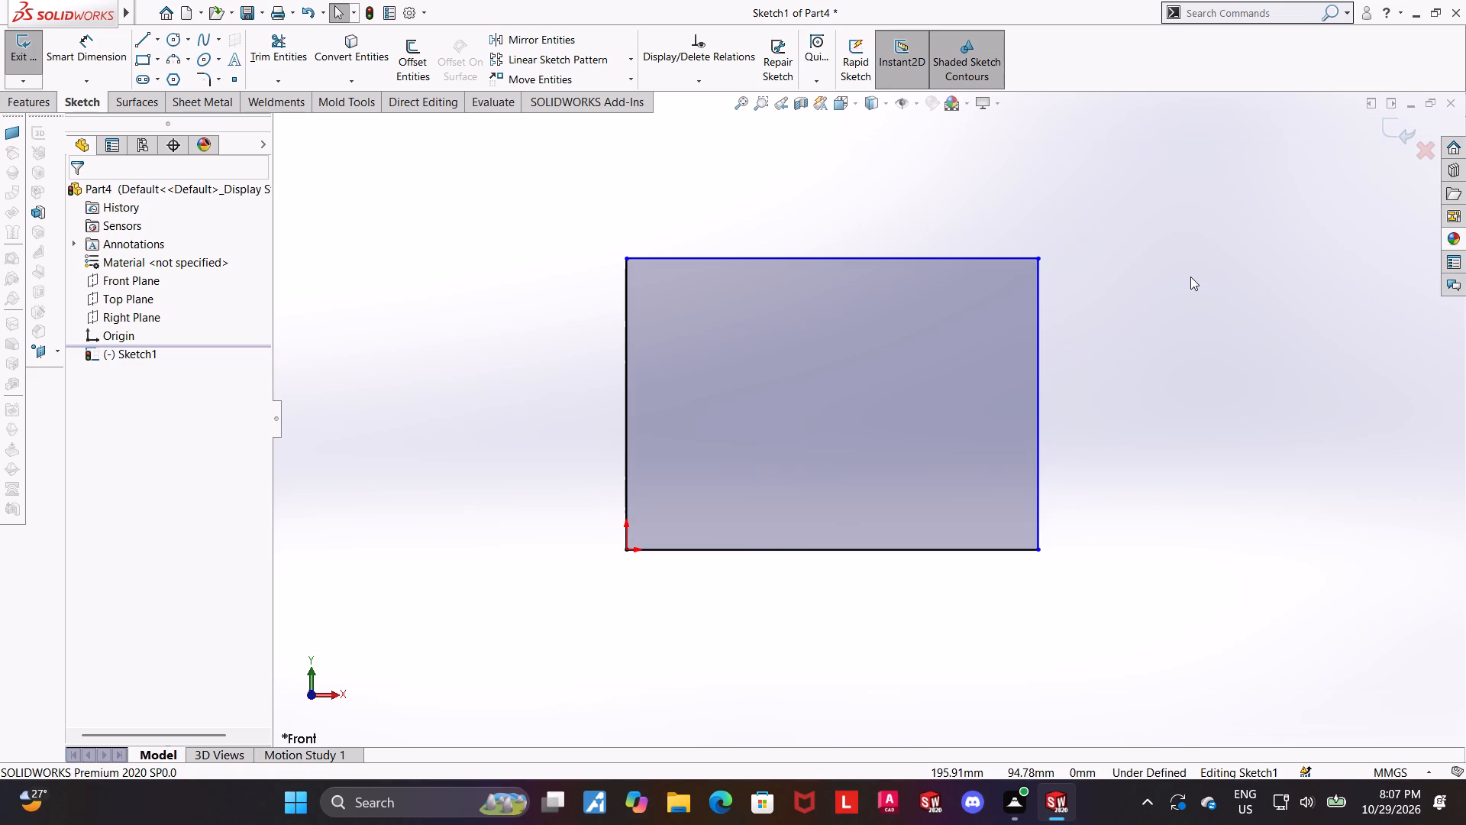
click(91, 35)
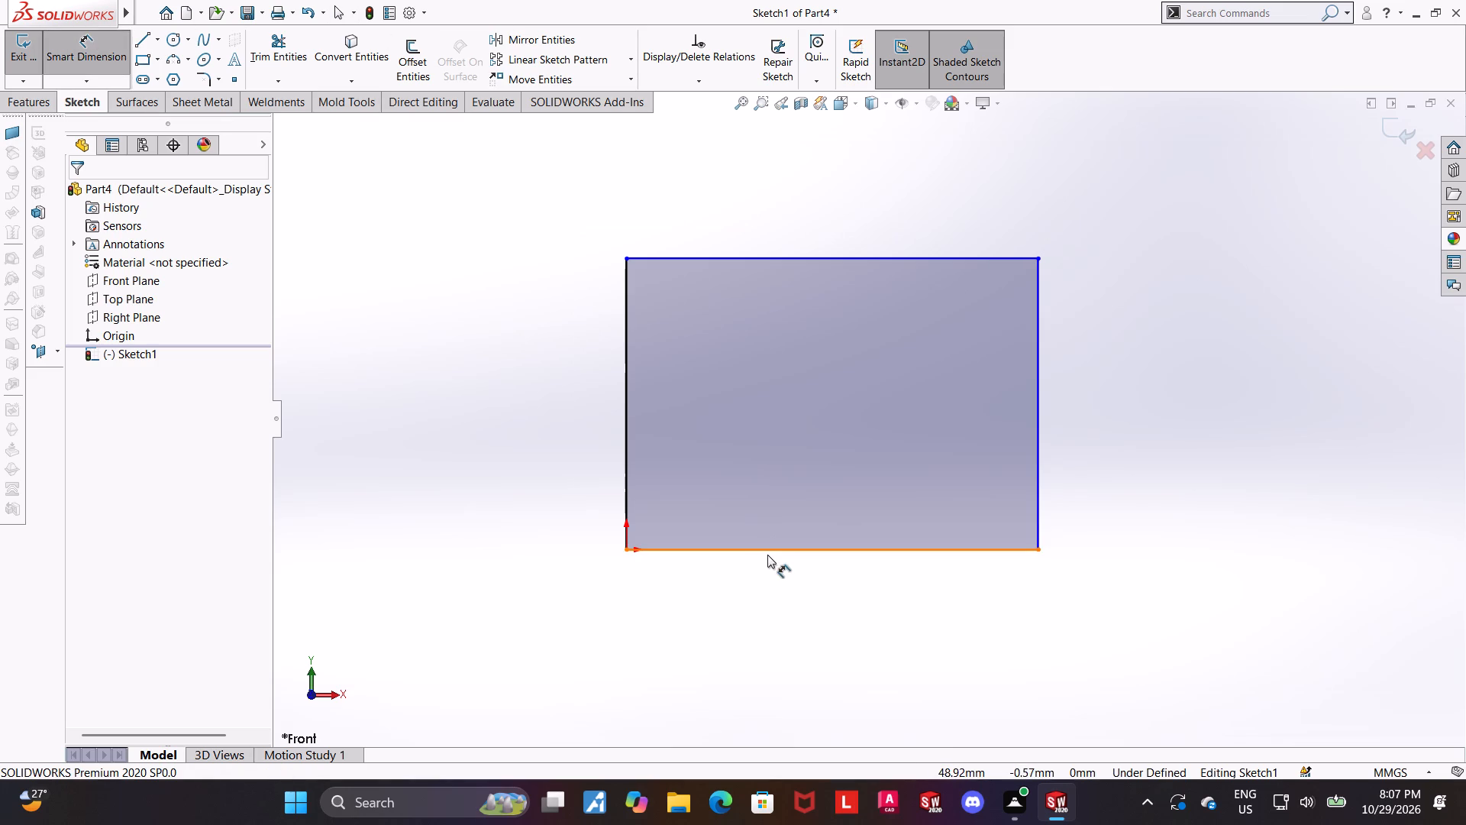
click(768, 552)
click(770, 600)
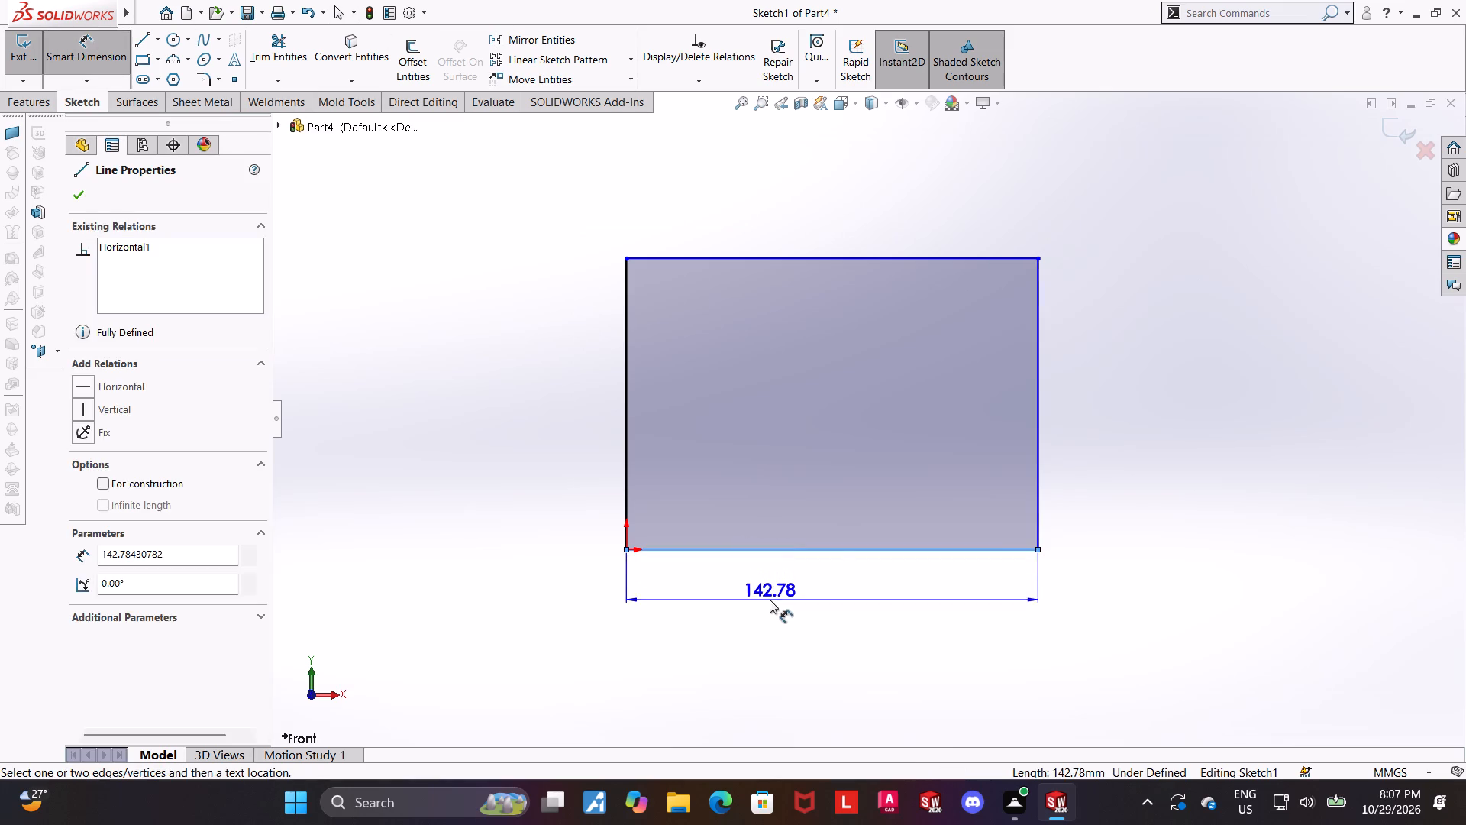
text(412)
key(Return)
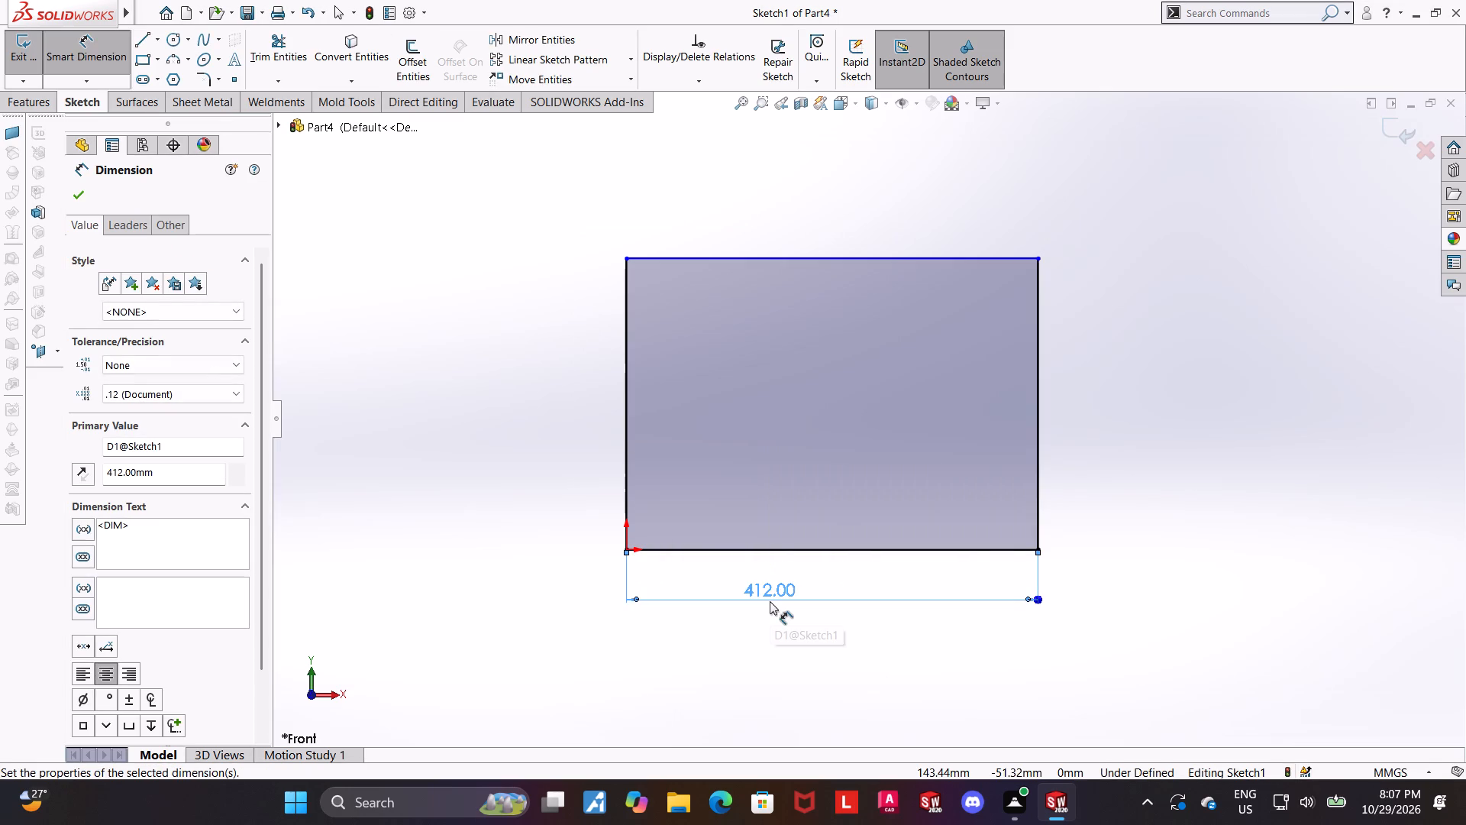
key(Escape)
Dimension the rectangle's right edge and set its height to 318 mm.
click(94, 57)
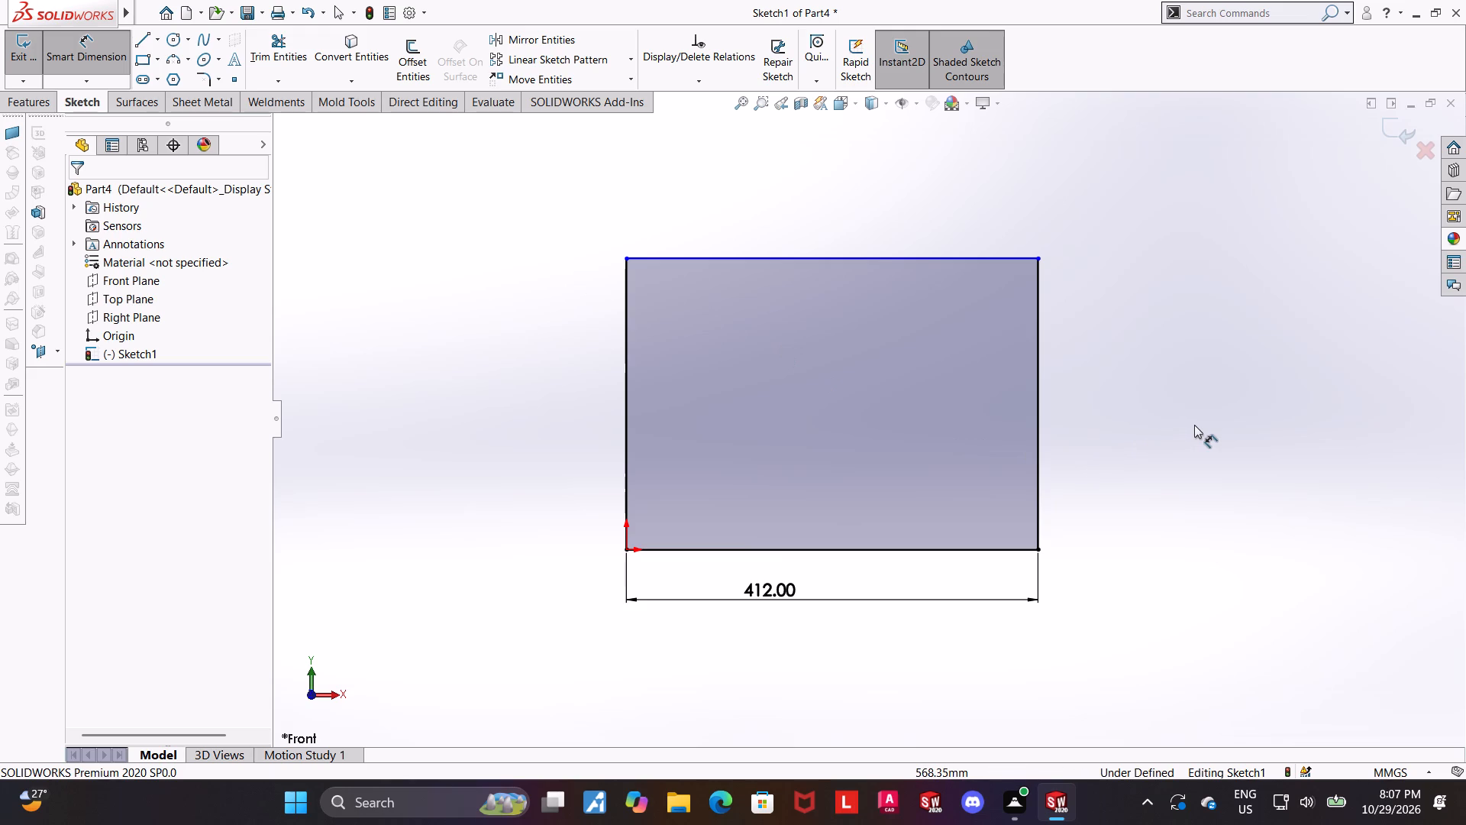
click(1041, 406)
click(1099, 417)
text(31)
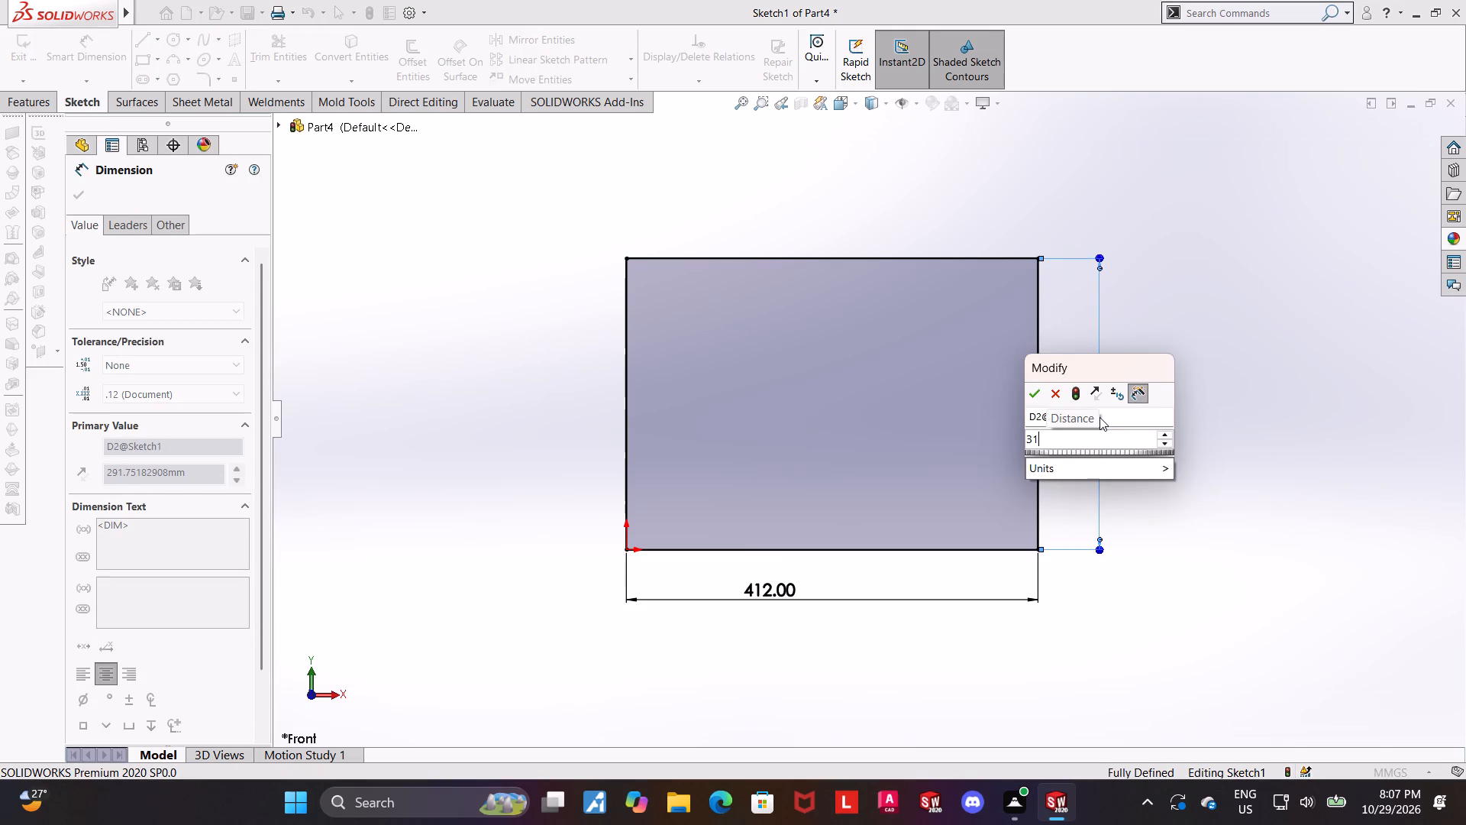
key(8)
key(Return)
key(Escape)
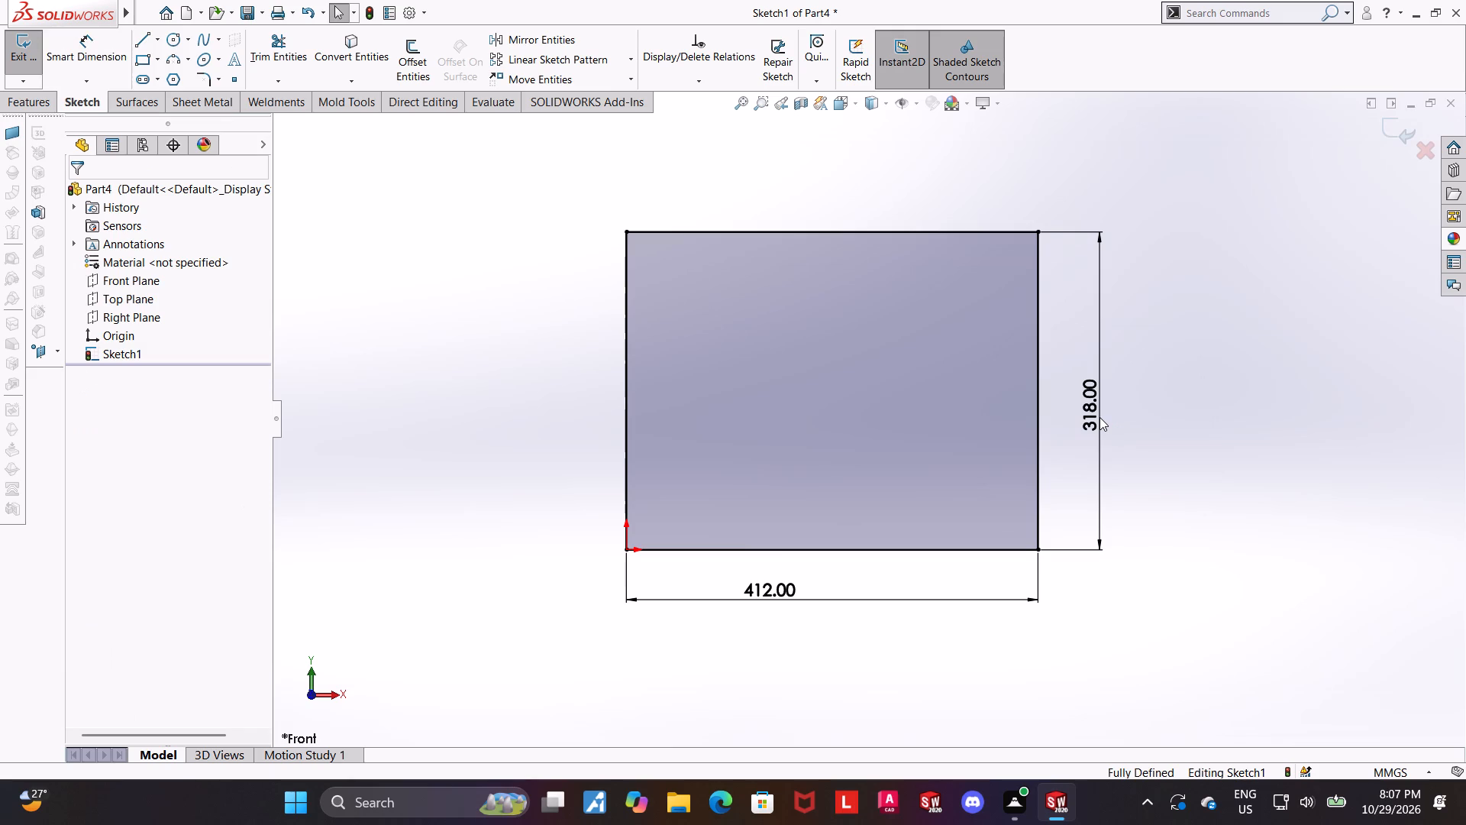
Sketch a smaller rectangle about 90 by 84 mm on top of the large one, starting from its upper-left corner.
scroll(1094, 393, up, 1)
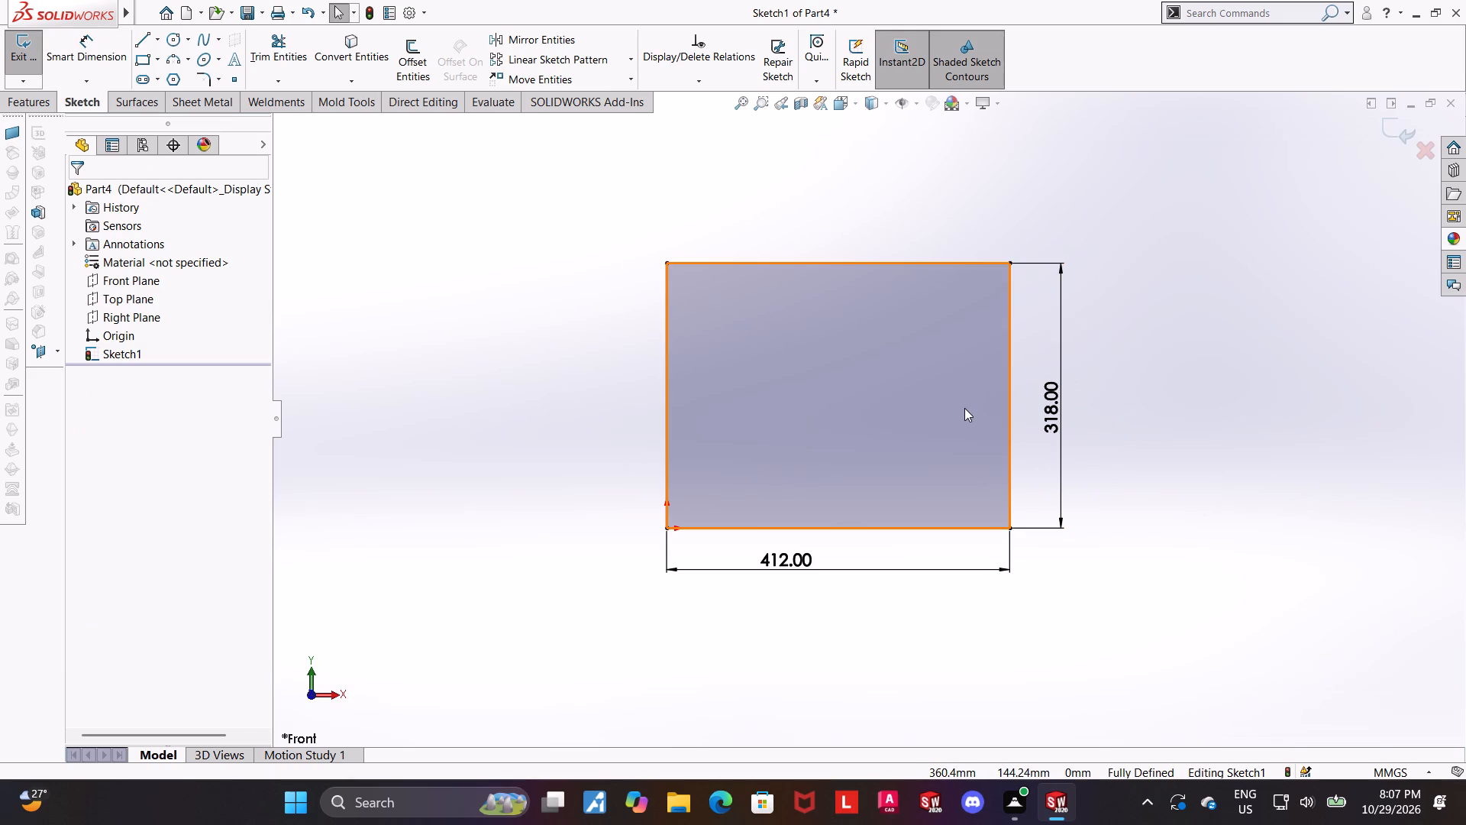
scroll(776, 386, up, 1)
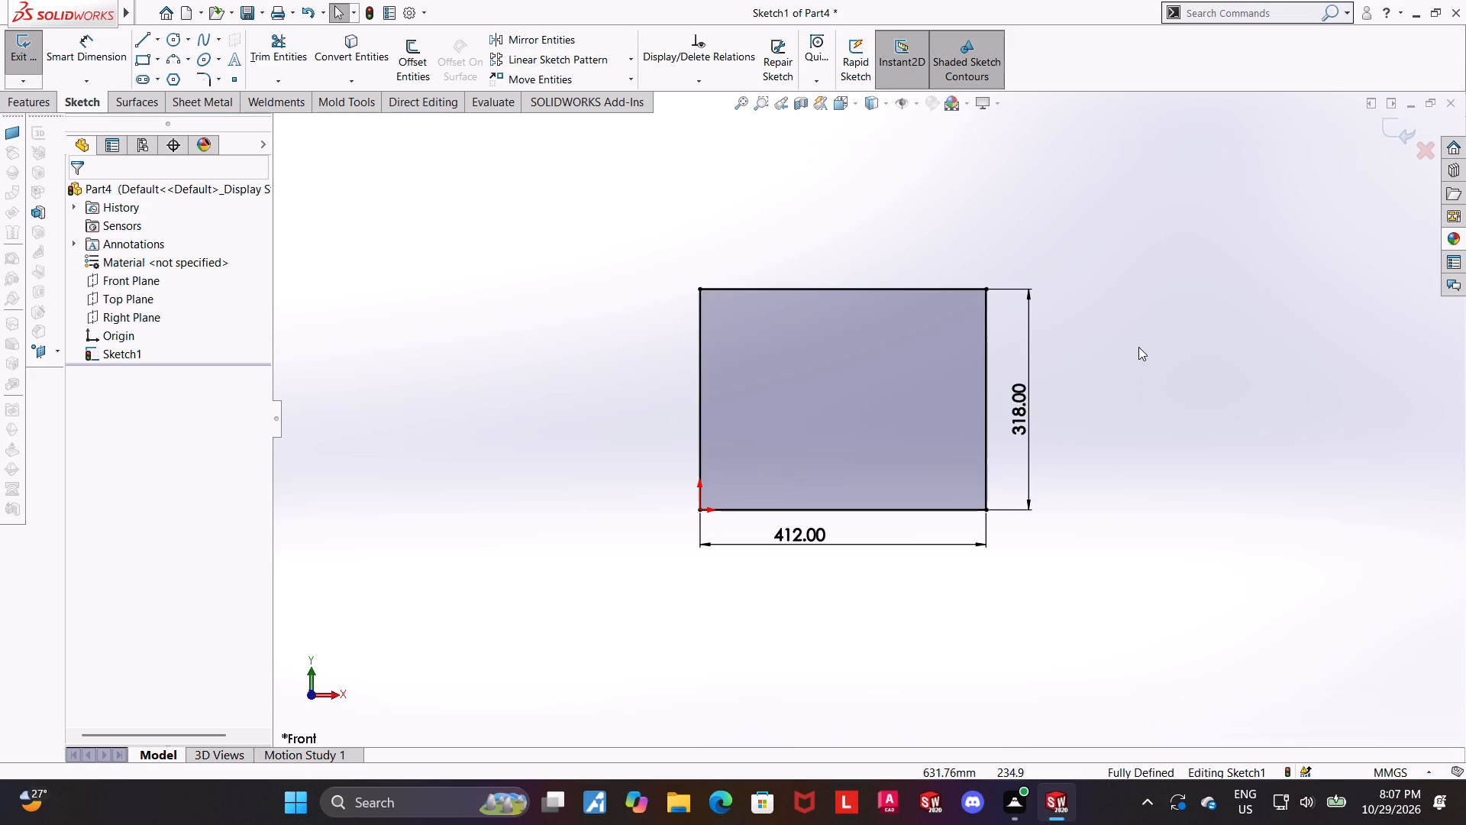
scroll(1134, 341, up, 1)
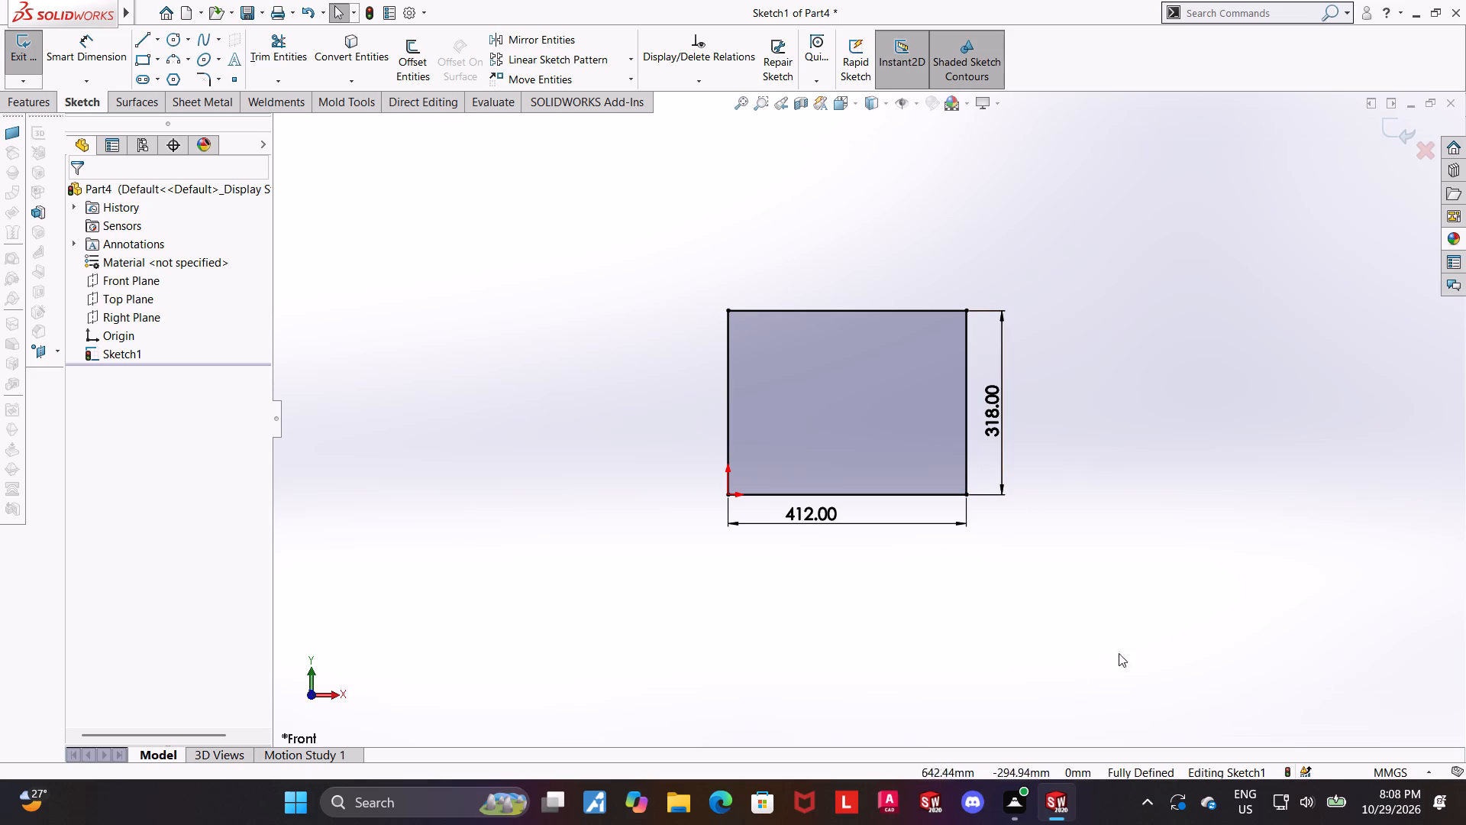
scroll(840, 225, down, 1)
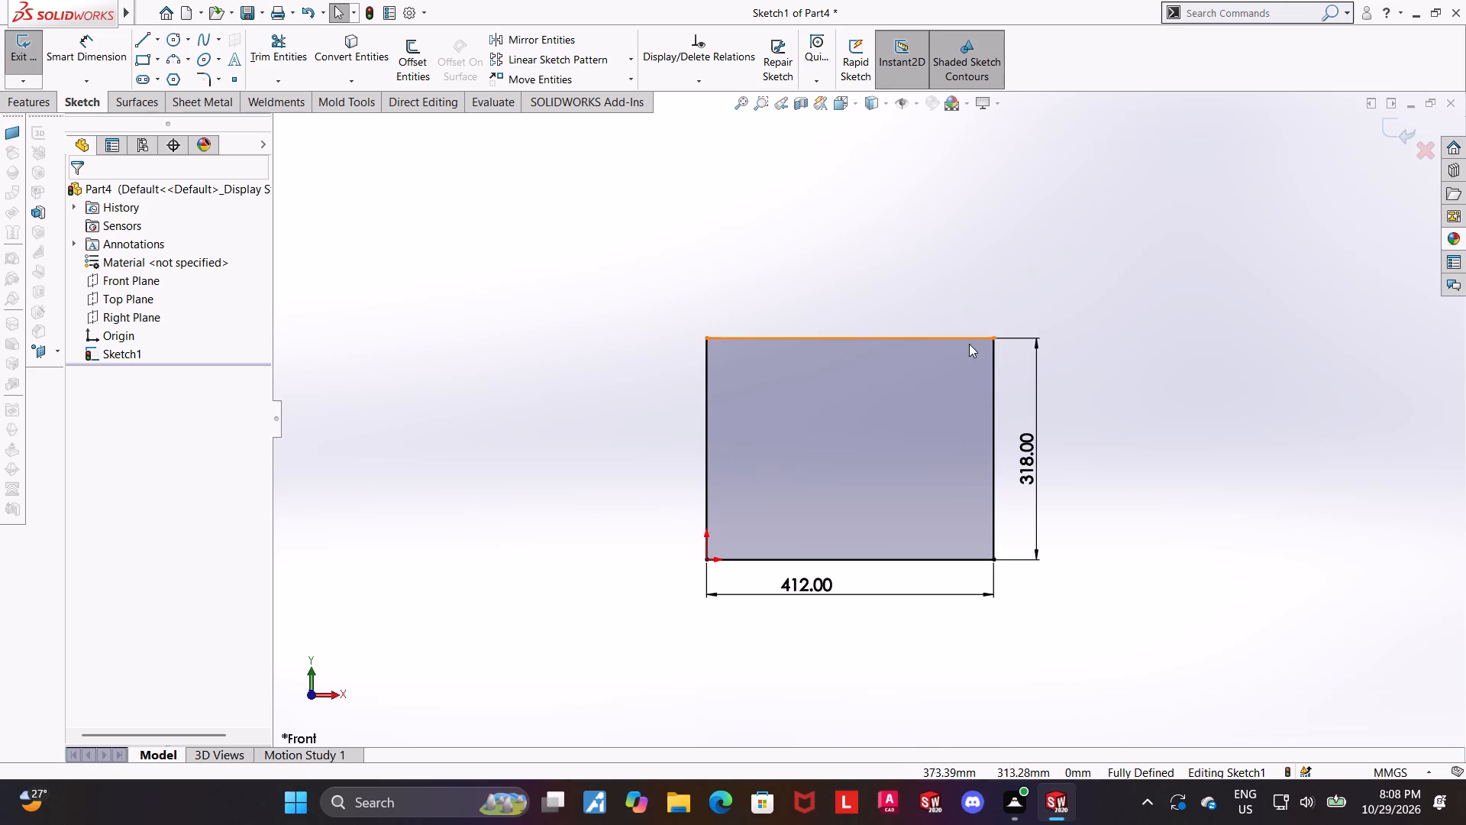
scroll(916, 312, down, 1)
click(146, 59)
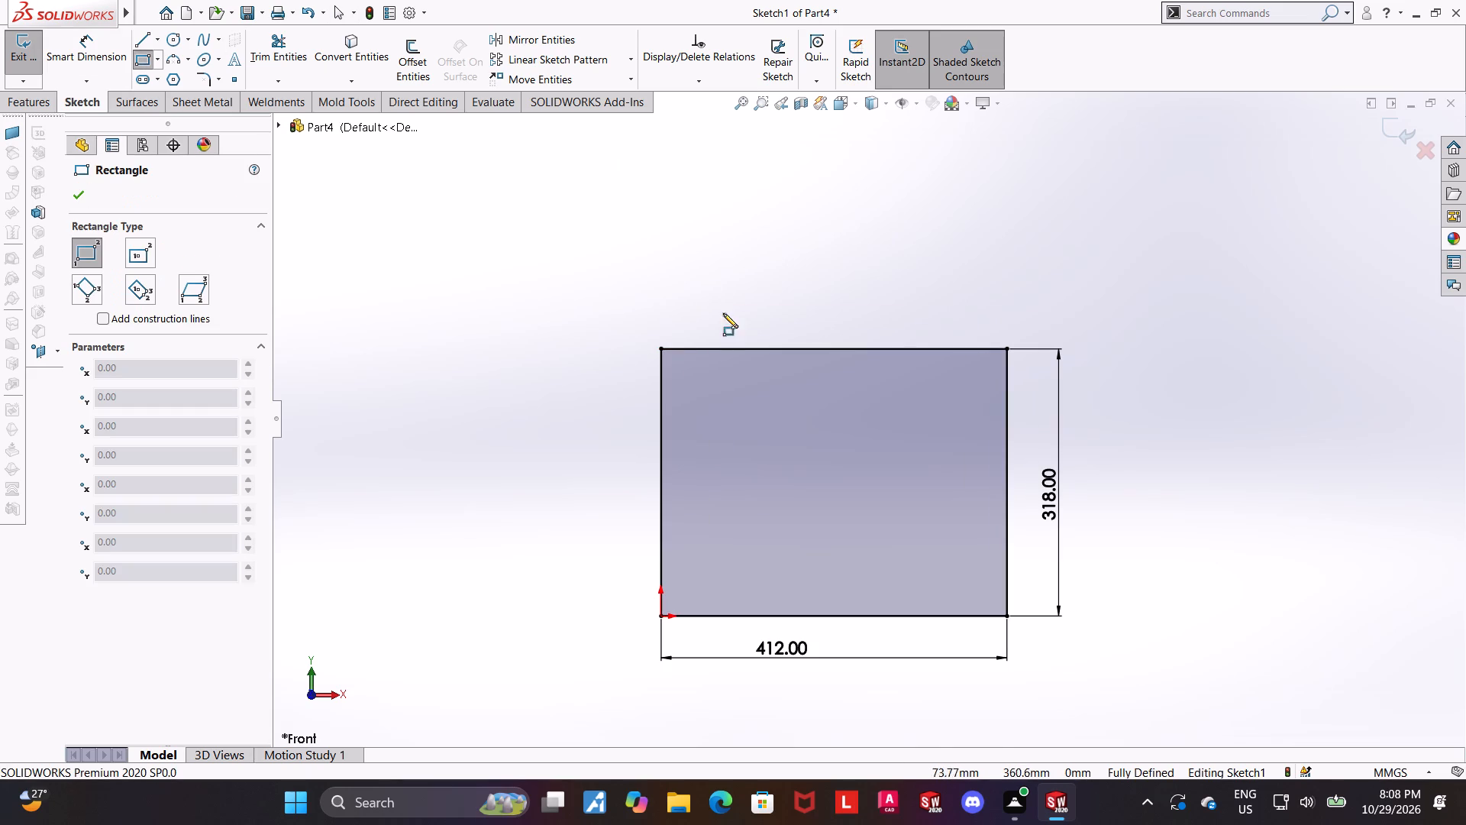
click(660, 350)
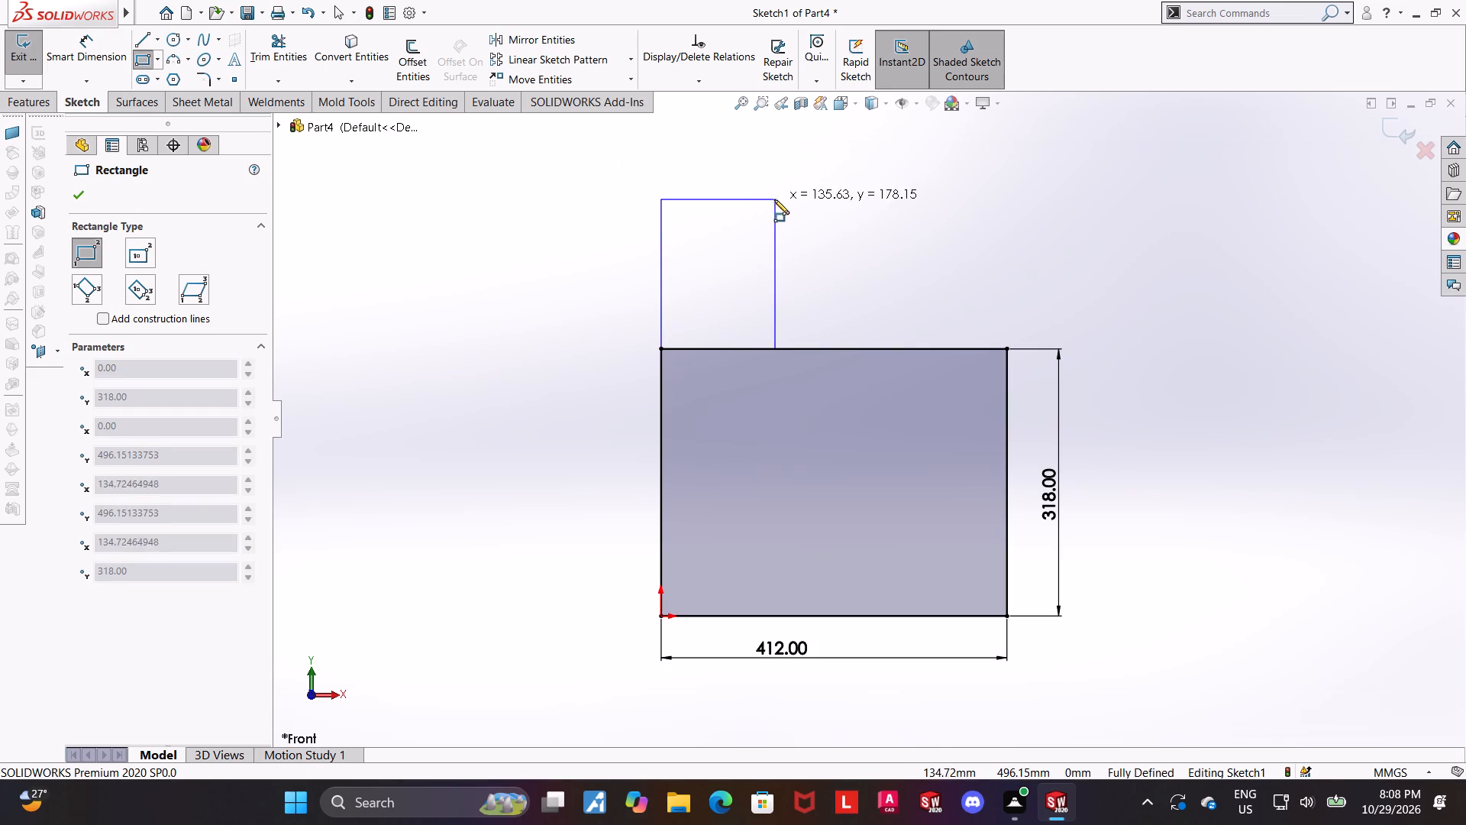
click(737, 279)
key(Escape)
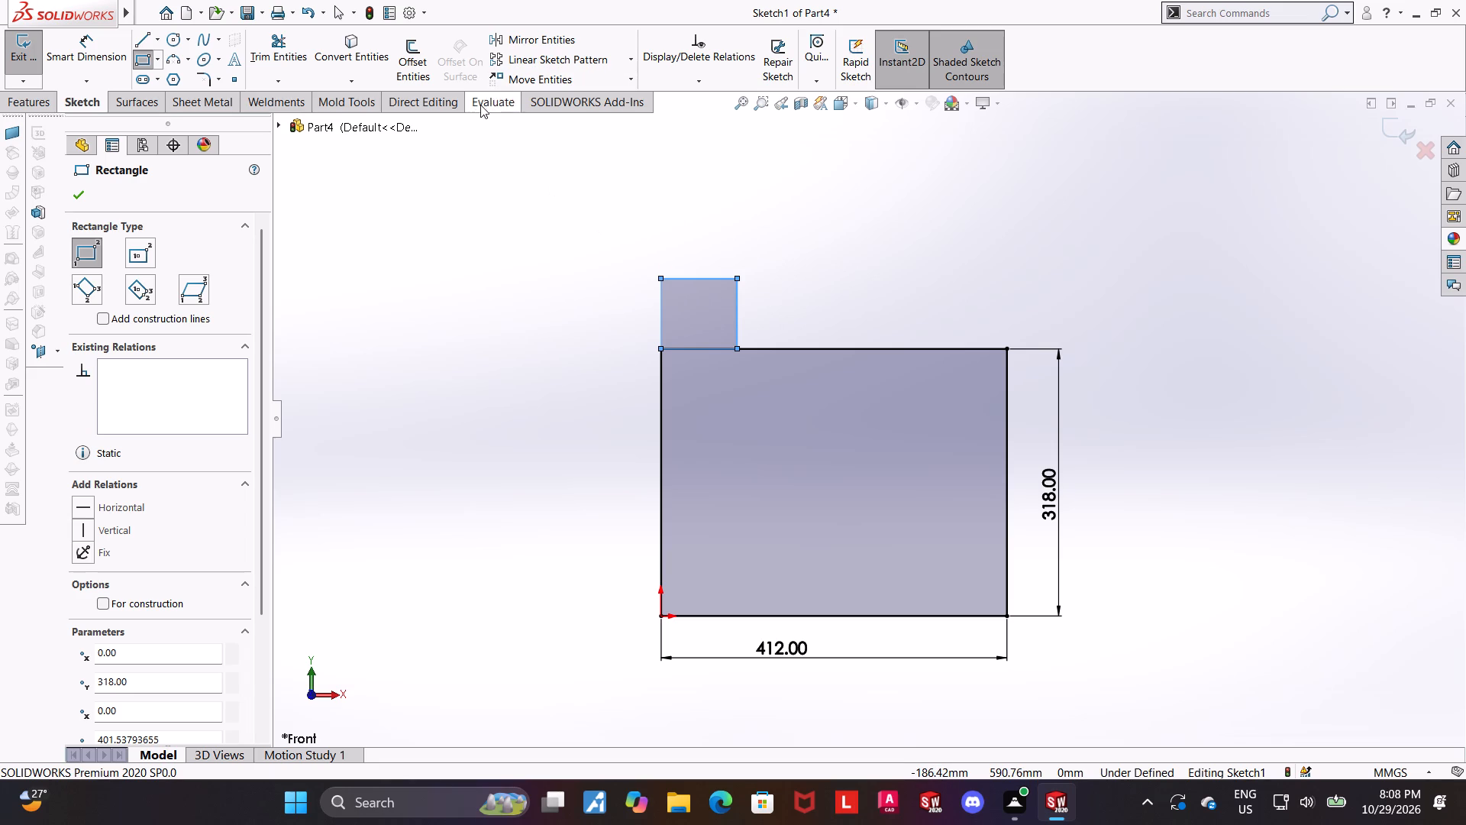
Dimension the small rectangle's top edge and set its width to 76 mm.
click(68, 44)
click(699, 276)
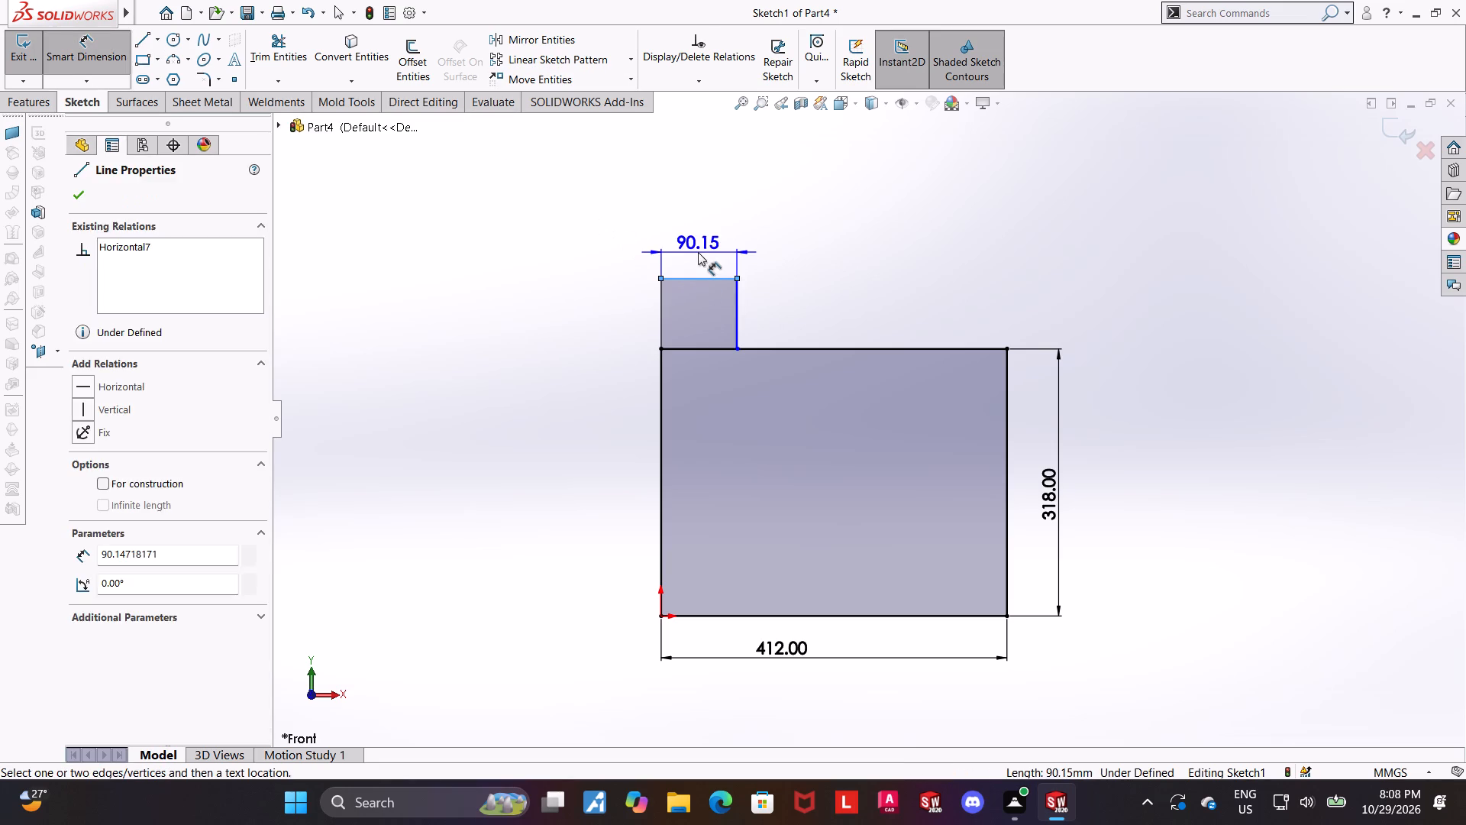
click(698, 252)
key(7)
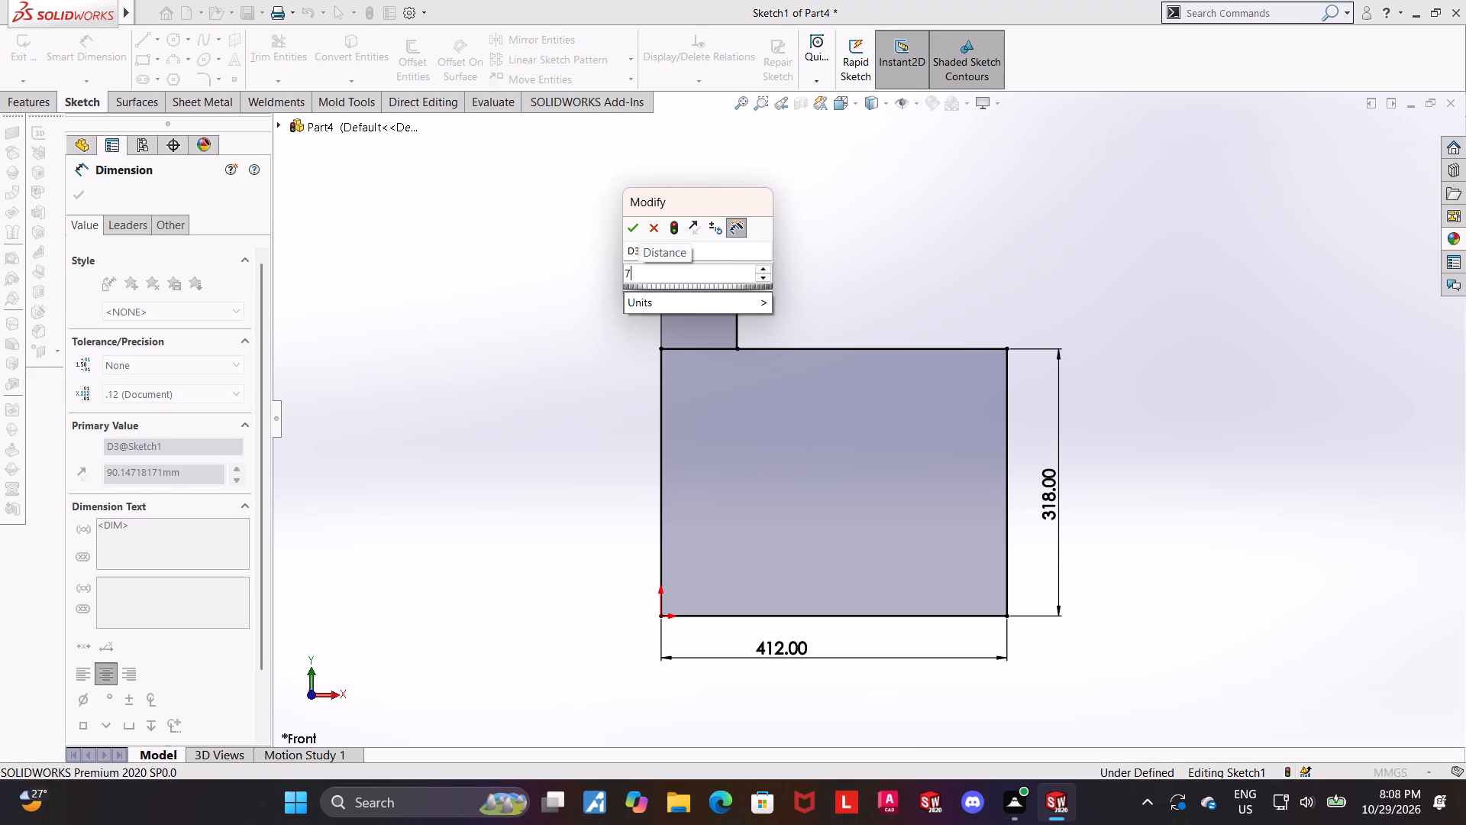
key(6)
key(Return)
key(Escape)
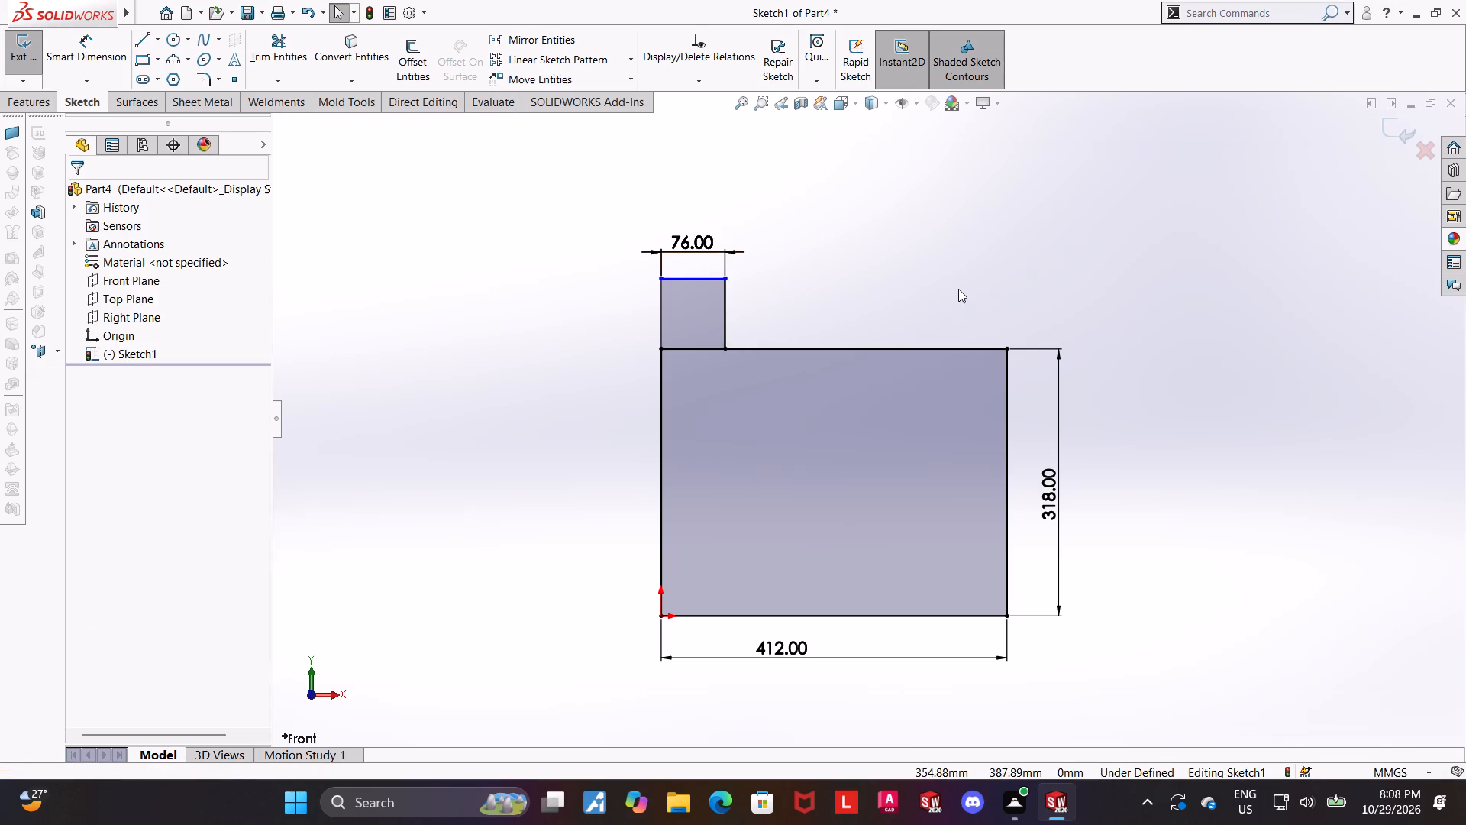
Dimension the distance between the small rectangle's top edge and the large rectangle's top edge as 63 mm.
click(958, 289)
click(110, 53)
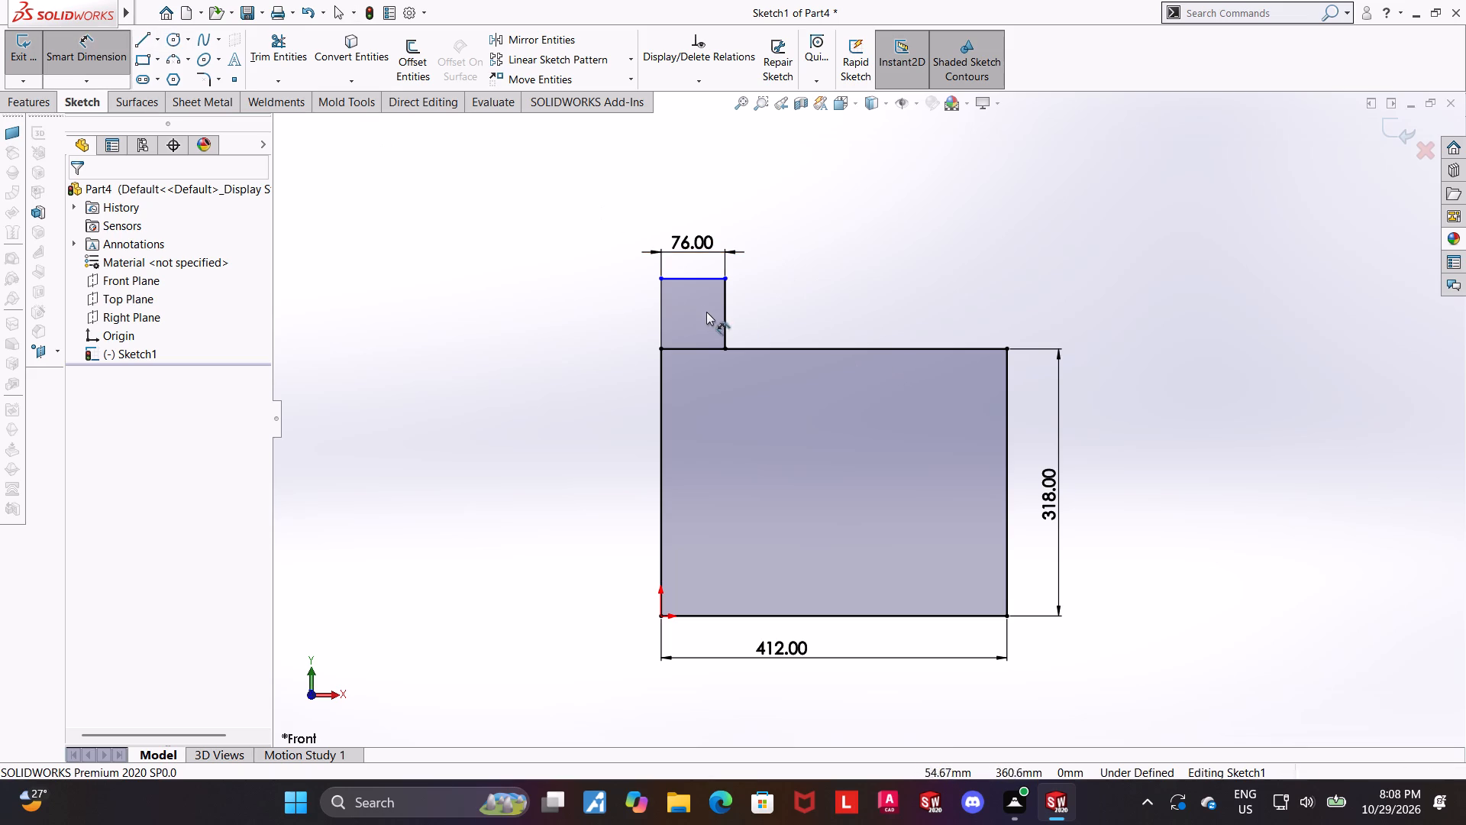
click(700, 281)
click(767, 347)
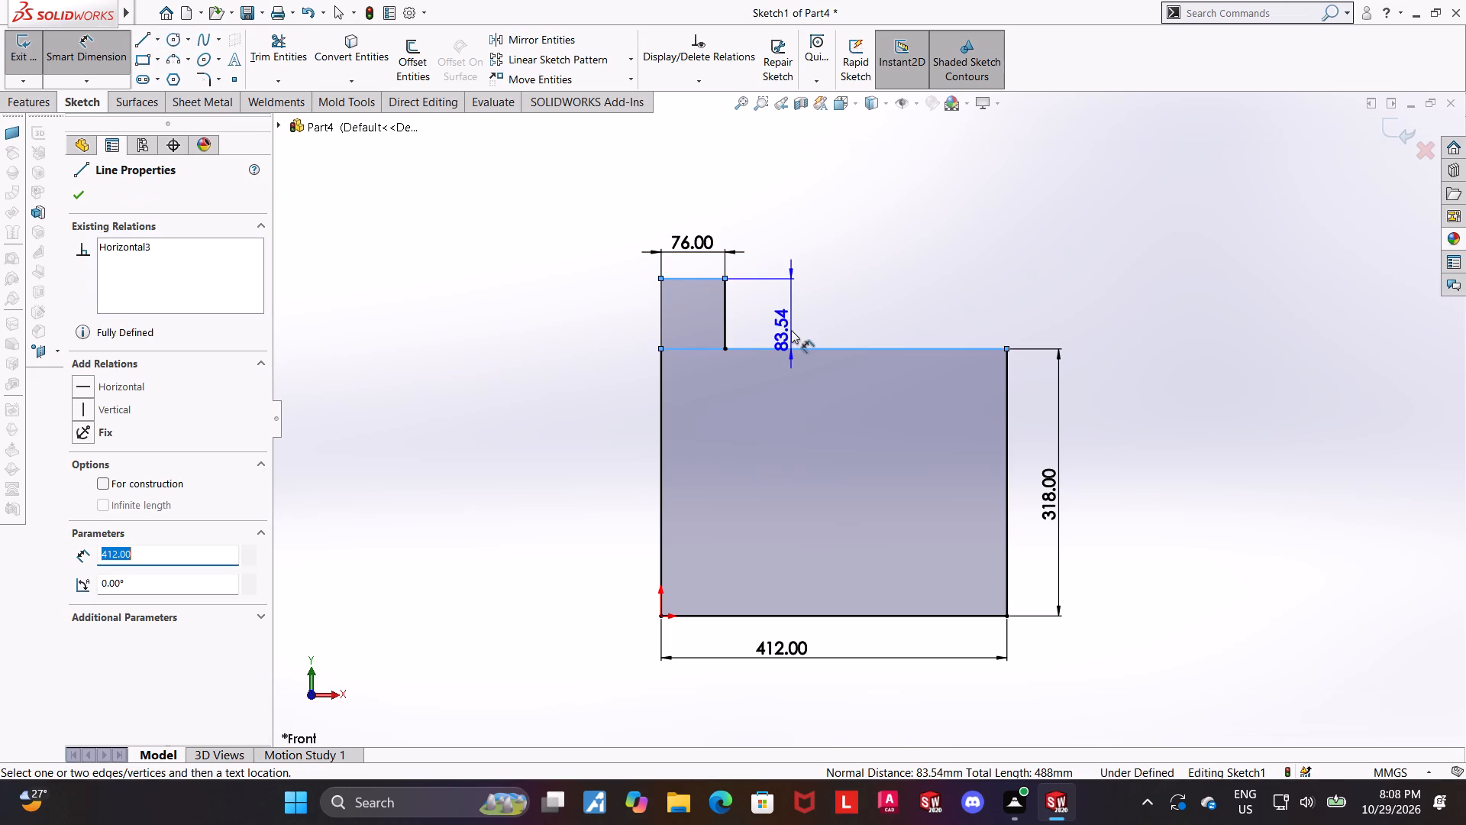
click(791, 330)
key(6)
key(3)
key(Return)
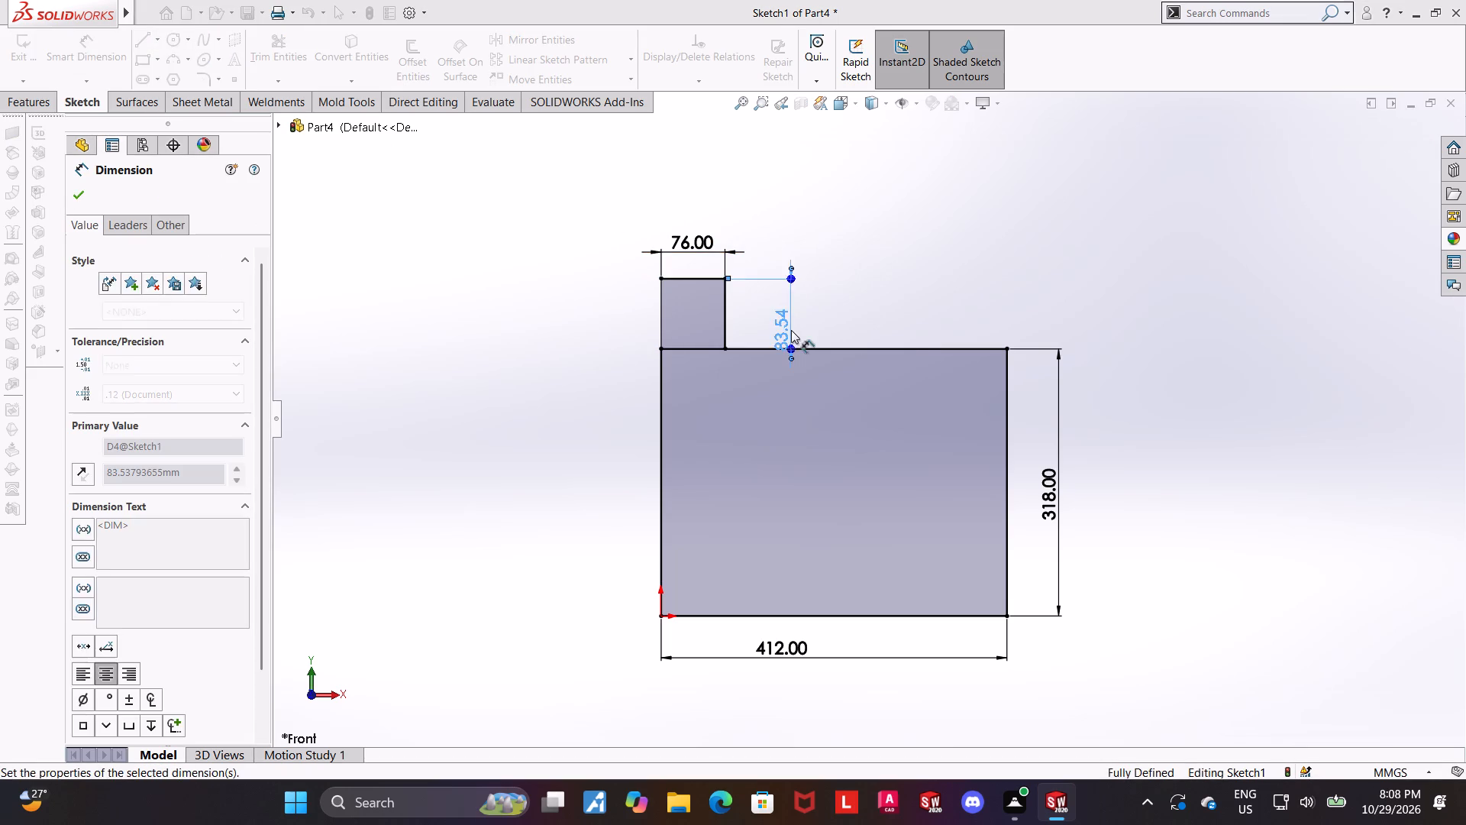
key(Escape)
Trim away the shared edge between the small and large rectangles with Power trim to join them into one profile.
scroll(802, 328, down, 2)
click(289, 46)
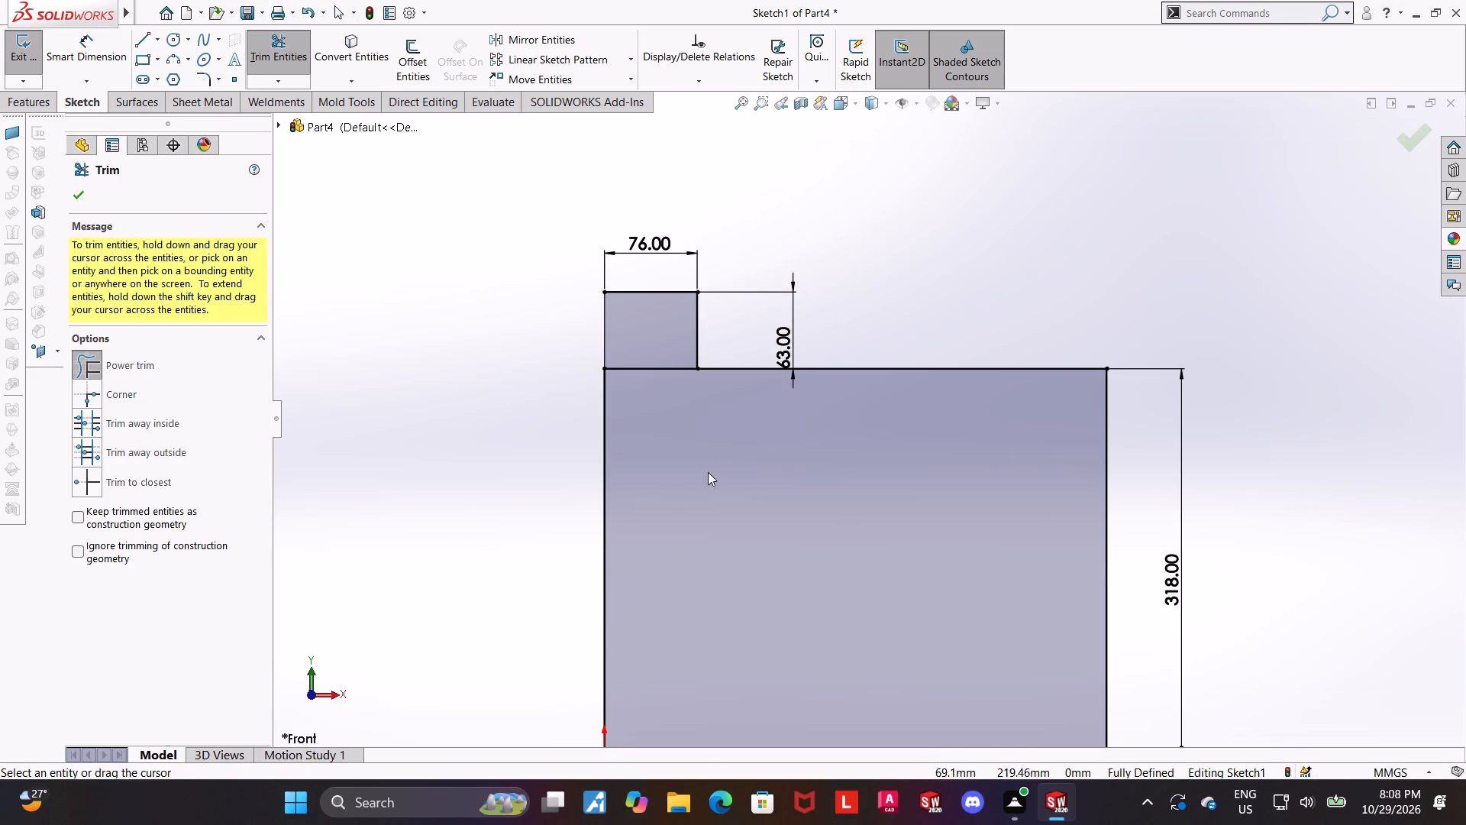
drag(712, 413, 670, 353)
scroll(677, 406, up, 5)
key(Escape)
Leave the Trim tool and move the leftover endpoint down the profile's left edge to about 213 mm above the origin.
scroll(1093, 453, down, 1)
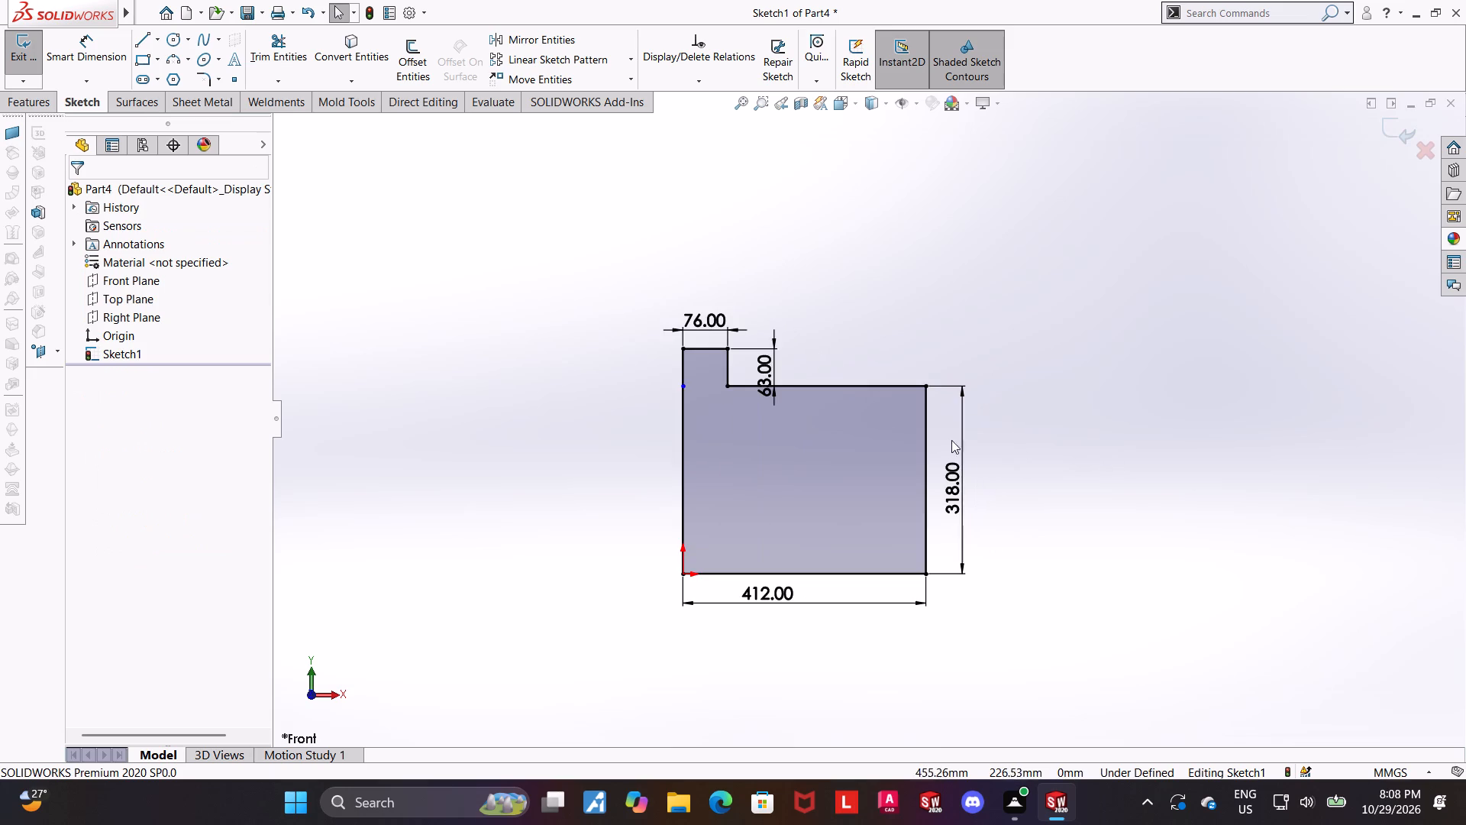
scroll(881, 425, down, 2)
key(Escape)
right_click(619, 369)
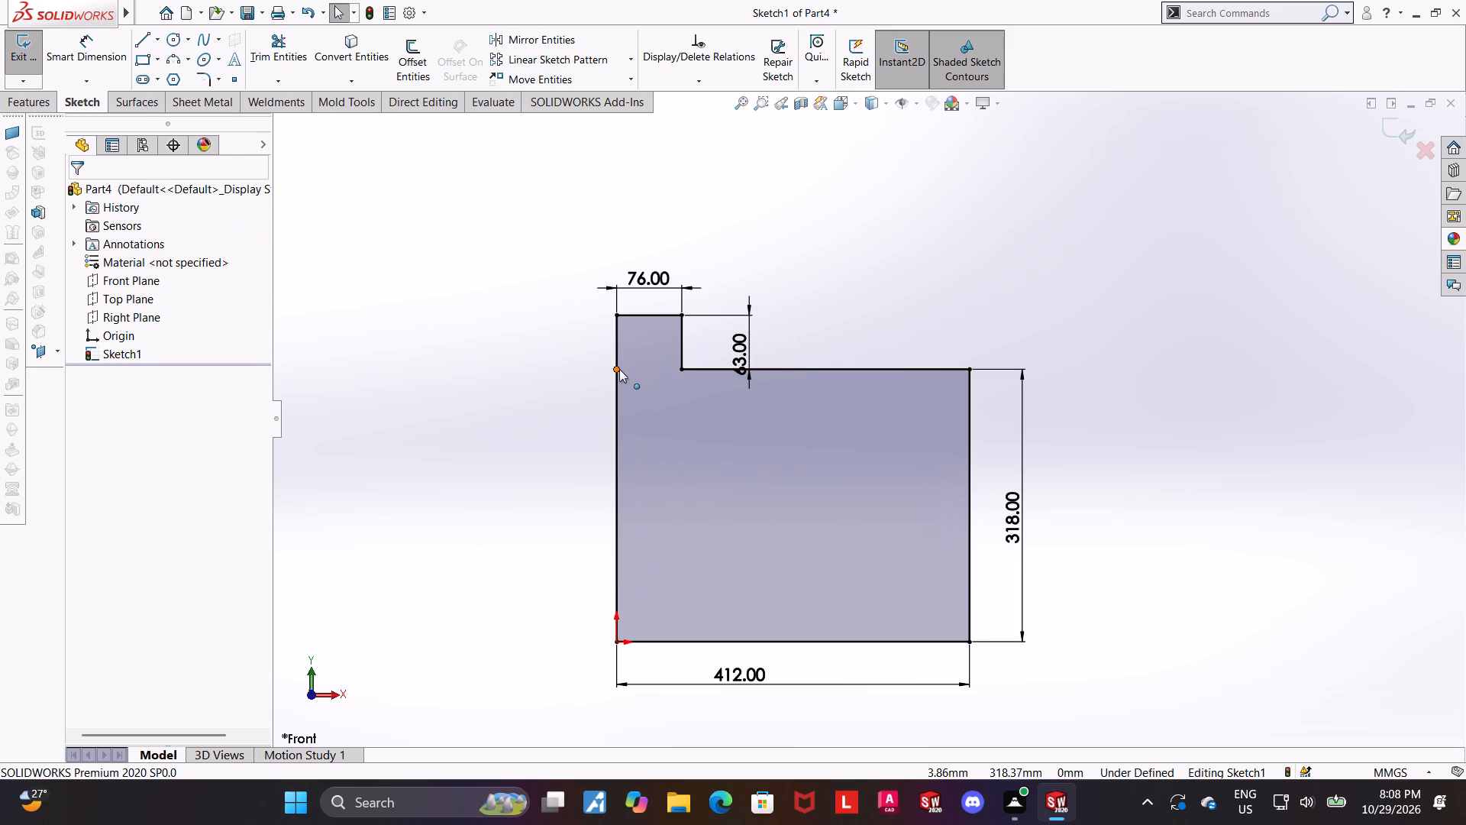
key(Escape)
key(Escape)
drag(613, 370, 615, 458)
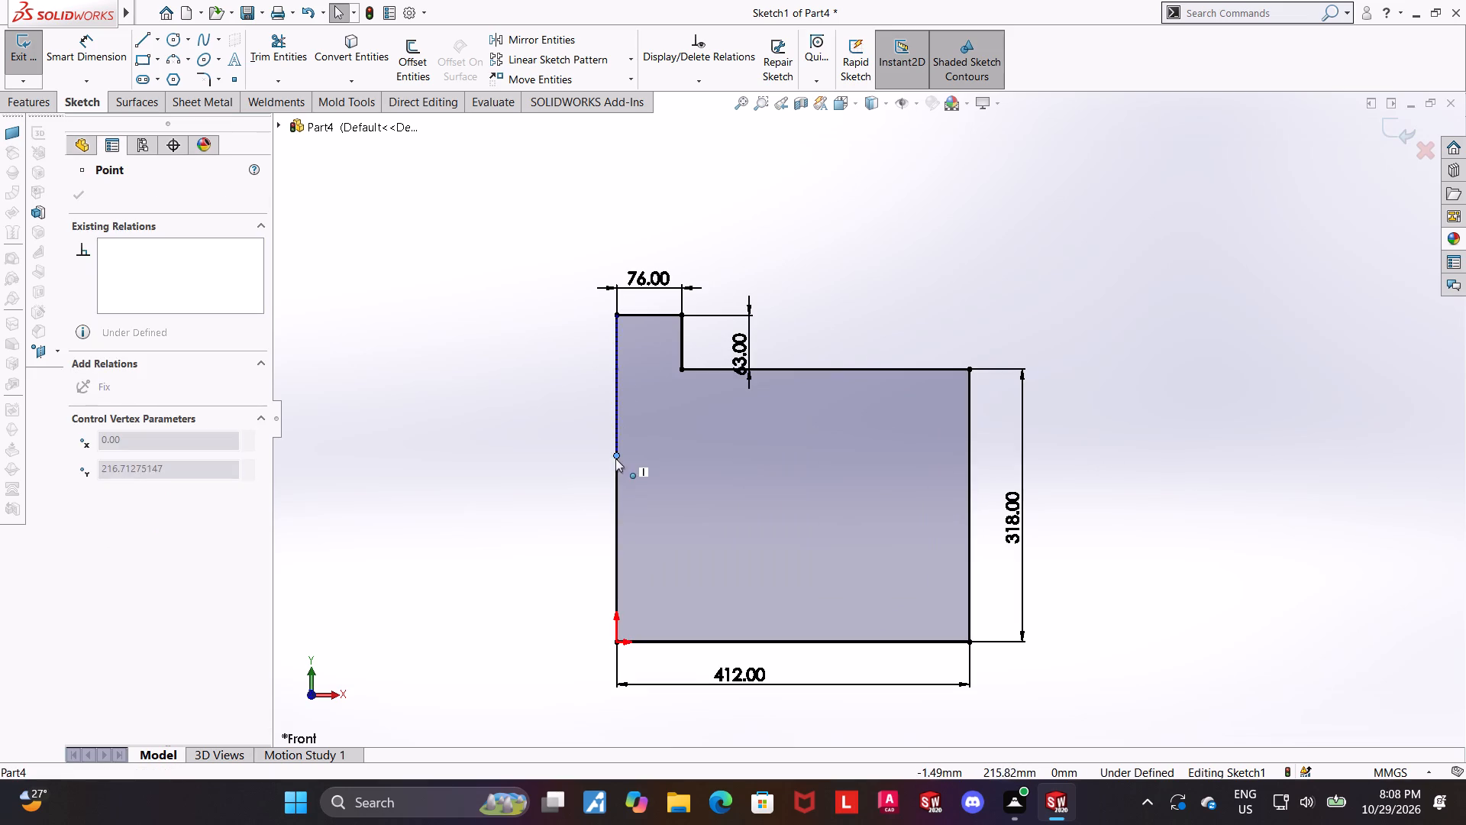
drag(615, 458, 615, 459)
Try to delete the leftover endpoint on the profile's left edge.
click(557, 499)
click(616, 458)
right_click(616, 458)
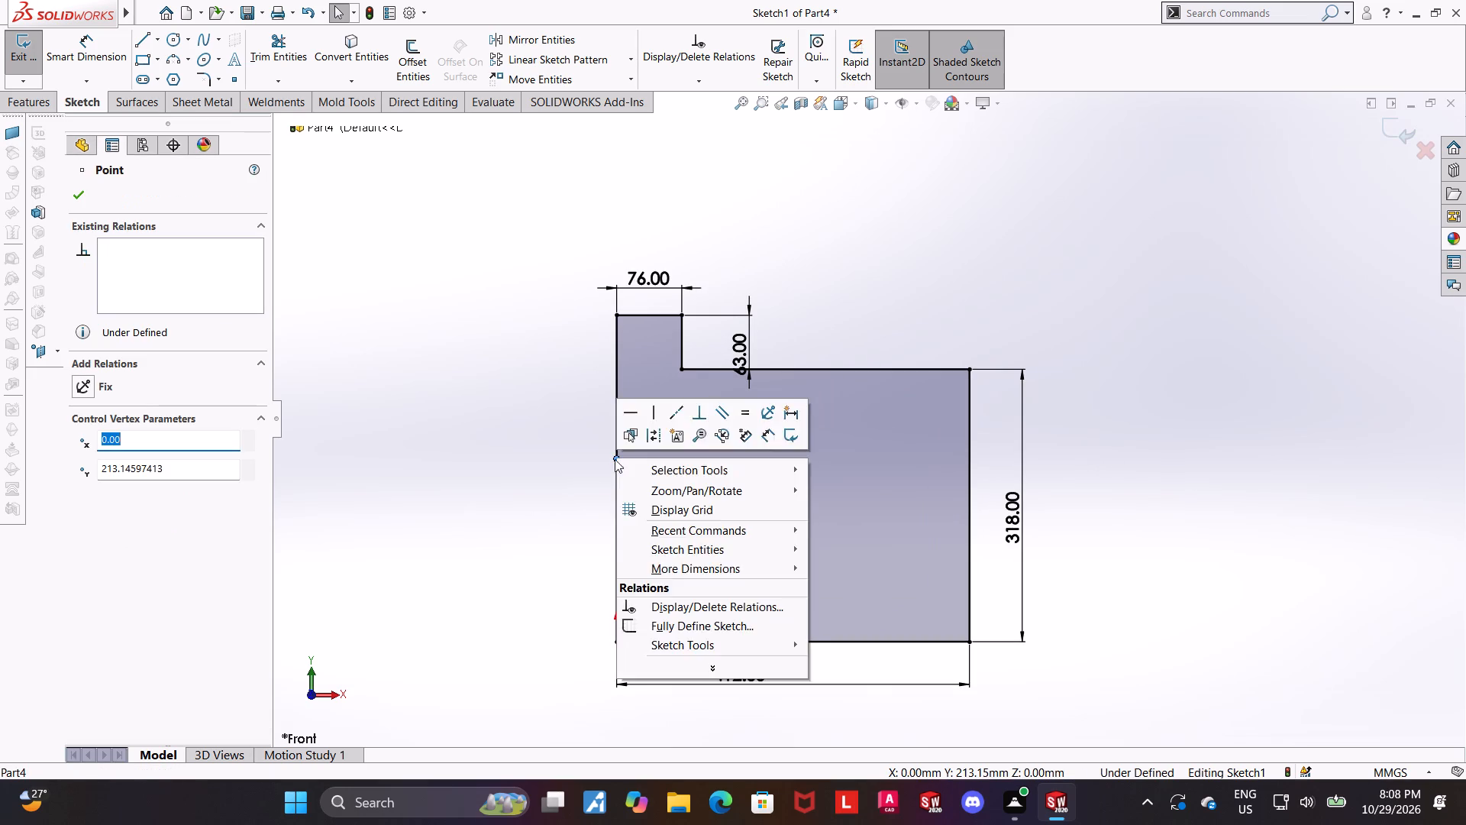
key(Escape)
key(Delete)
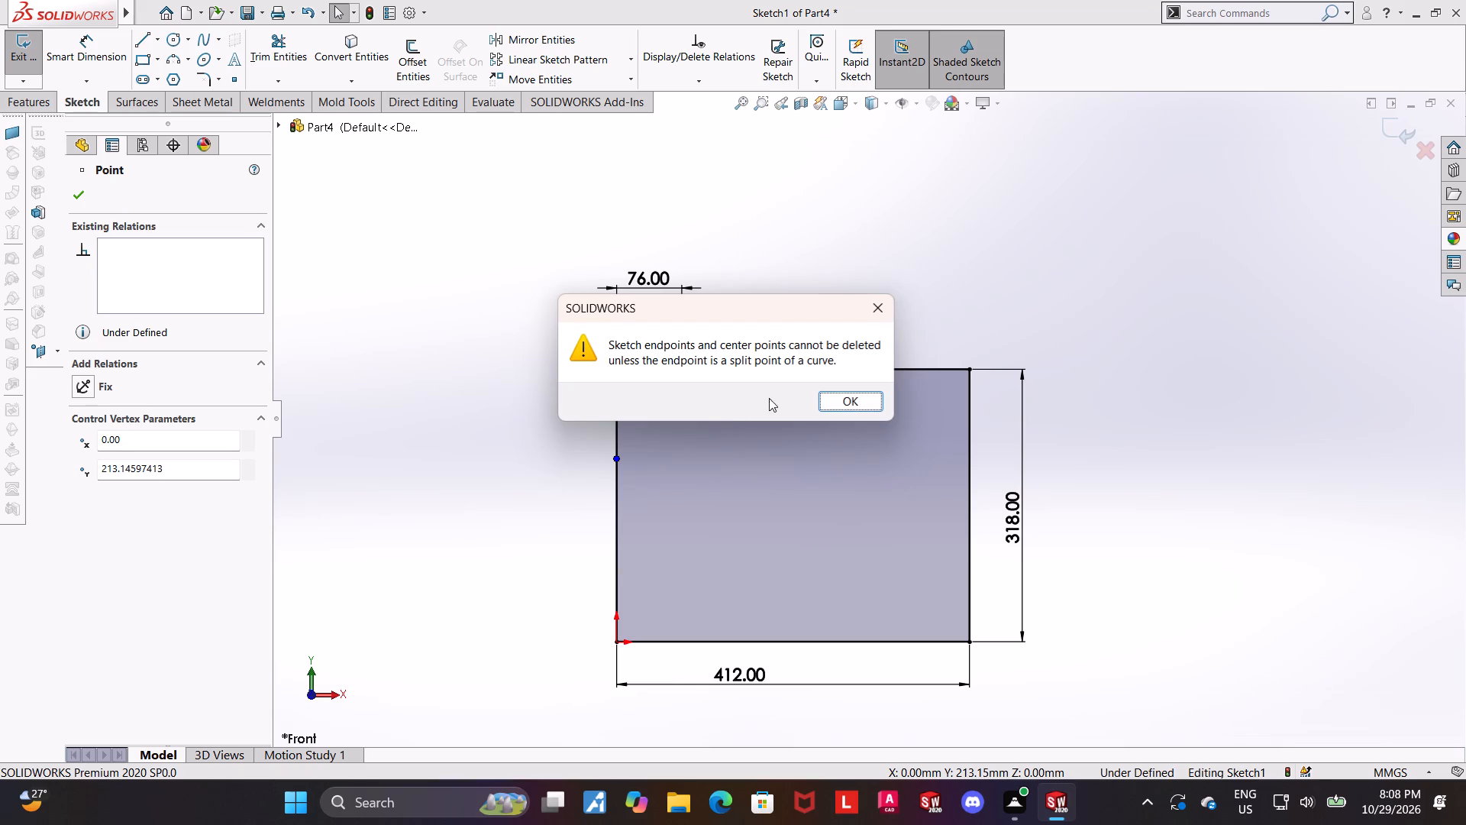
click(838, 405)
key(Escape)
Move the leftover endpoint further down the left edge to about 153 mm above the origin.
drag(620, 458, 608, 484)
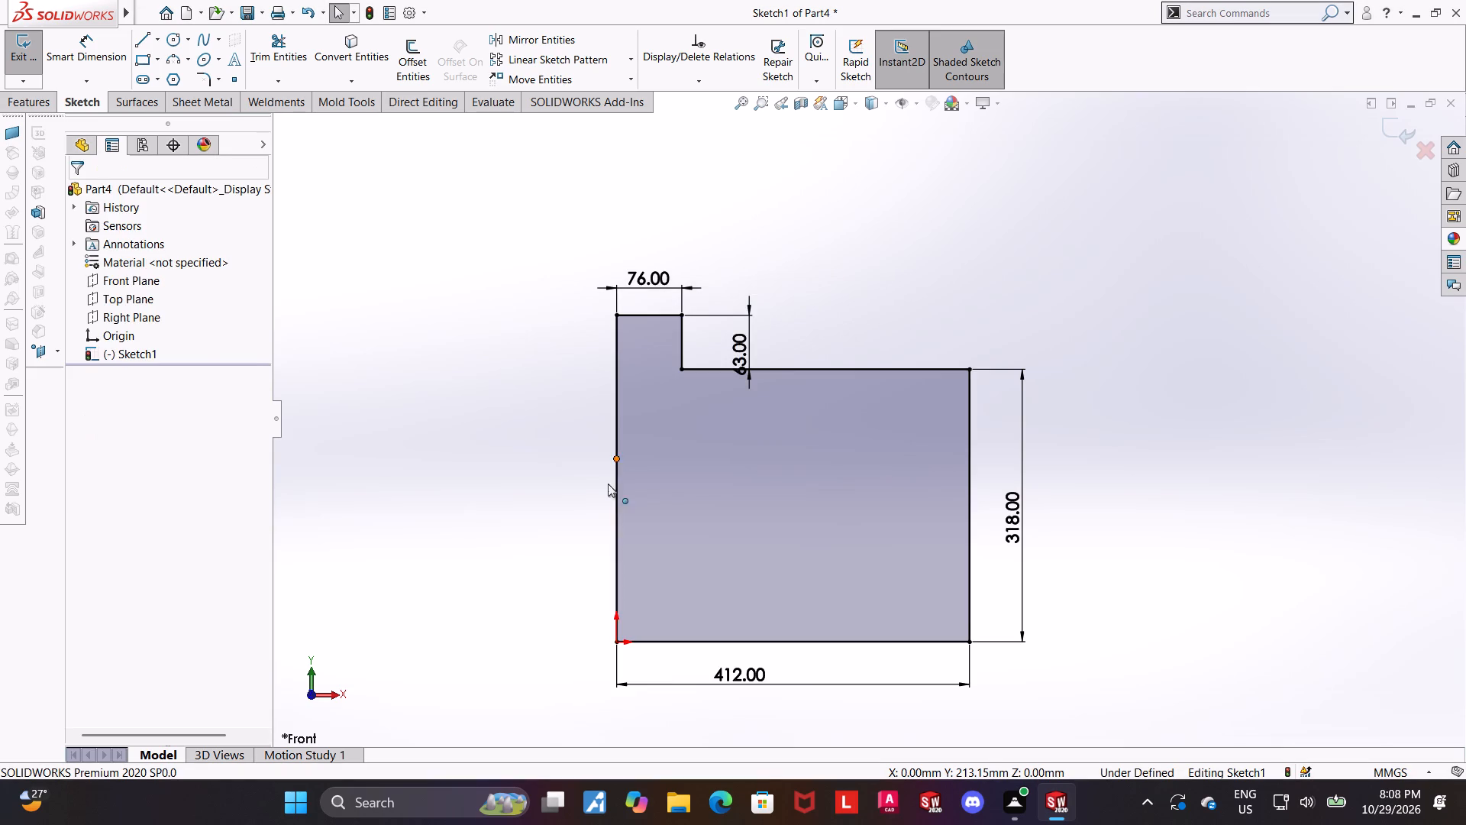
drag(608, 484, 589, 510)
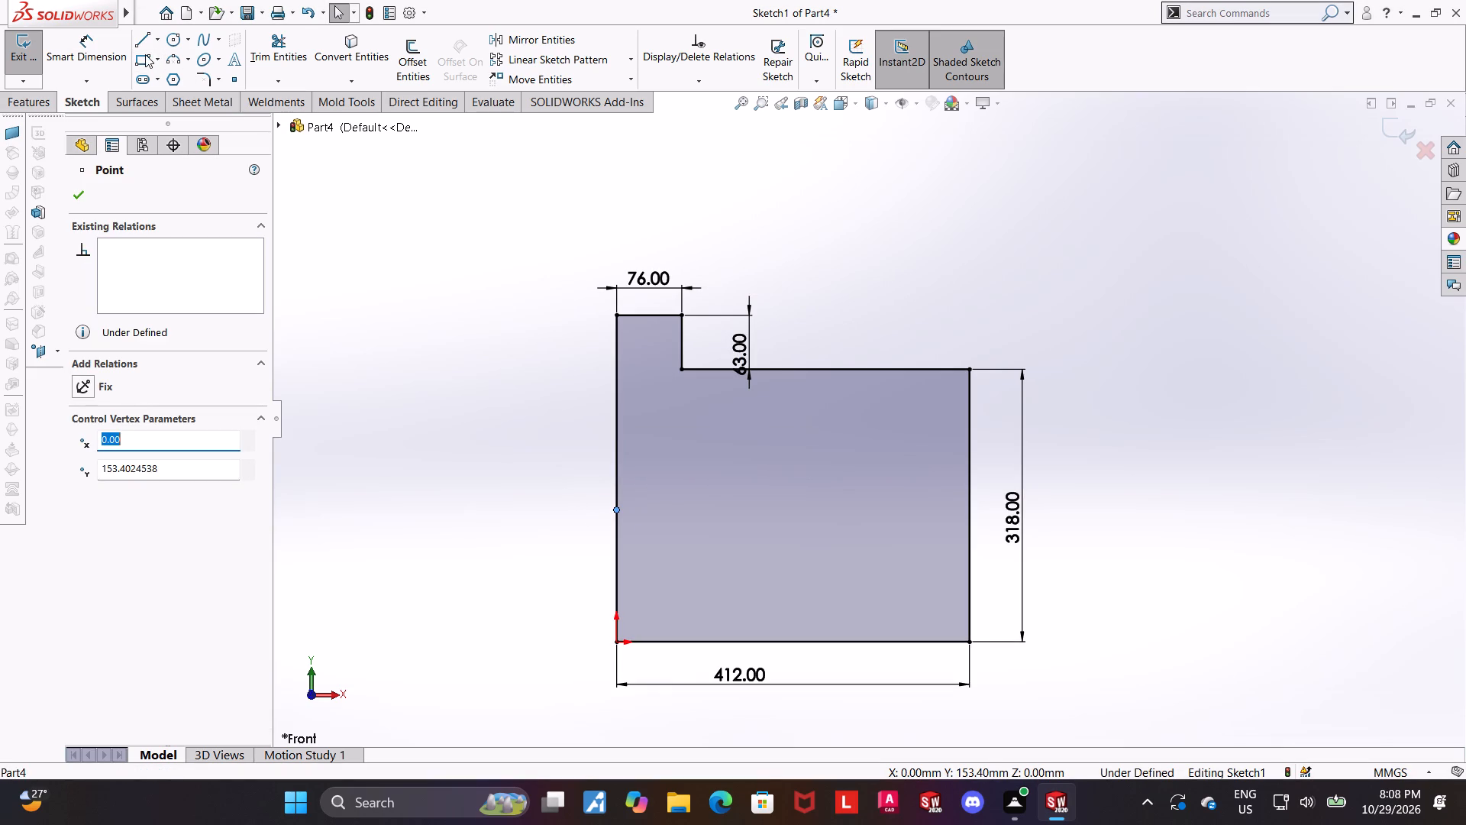
Trim away the lower segment of the profile's left edge, between the leftover endpoint and the origin corner.
click(258, 45)
drag(699, 545, 526, 552)
key(Escape)
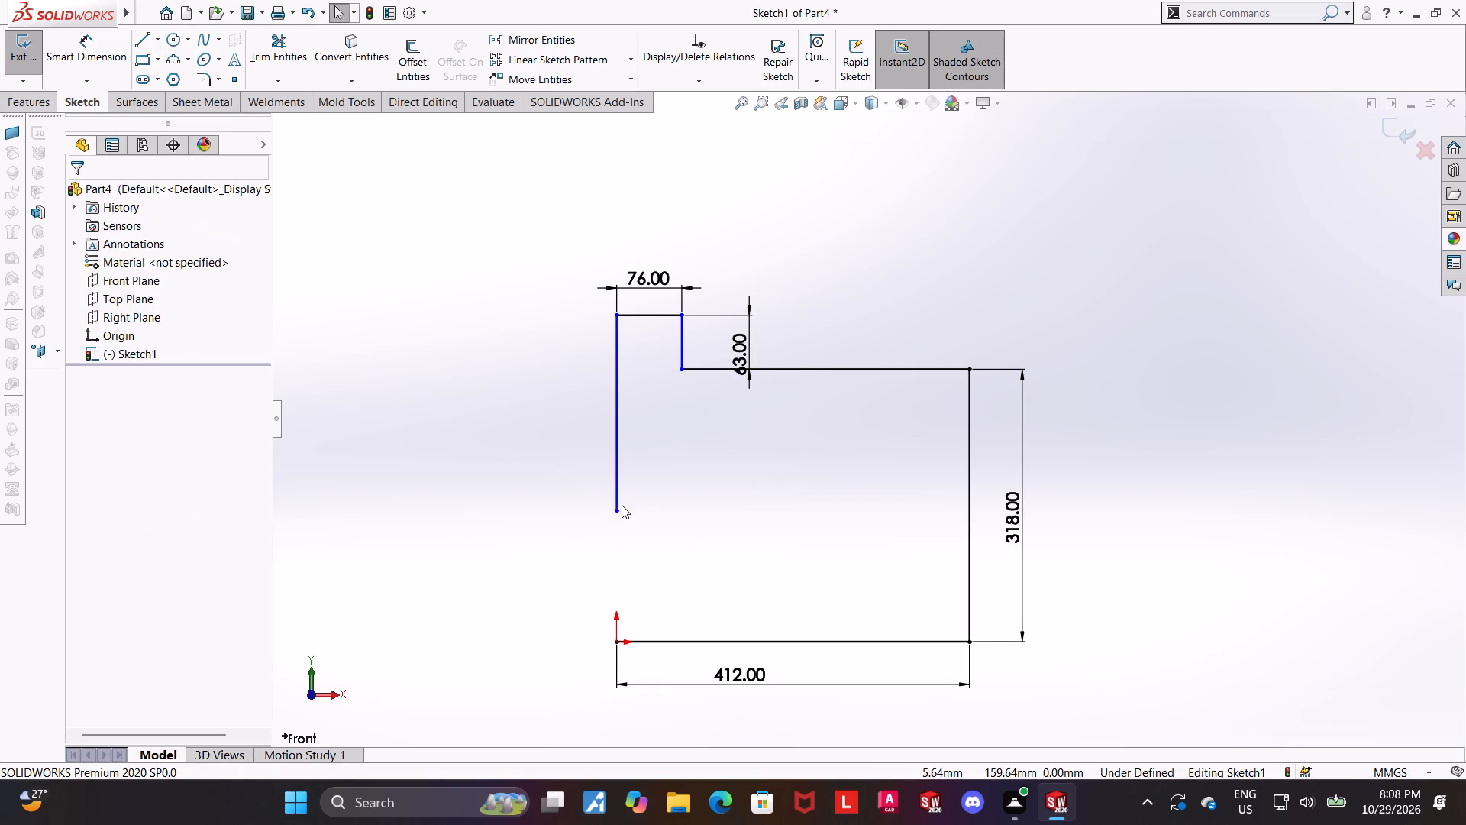
Merge the left edge's open lower endpoint with the profile's corner at the origin to close the outline.
click(618, 509)
ctrl+click(618, 642)
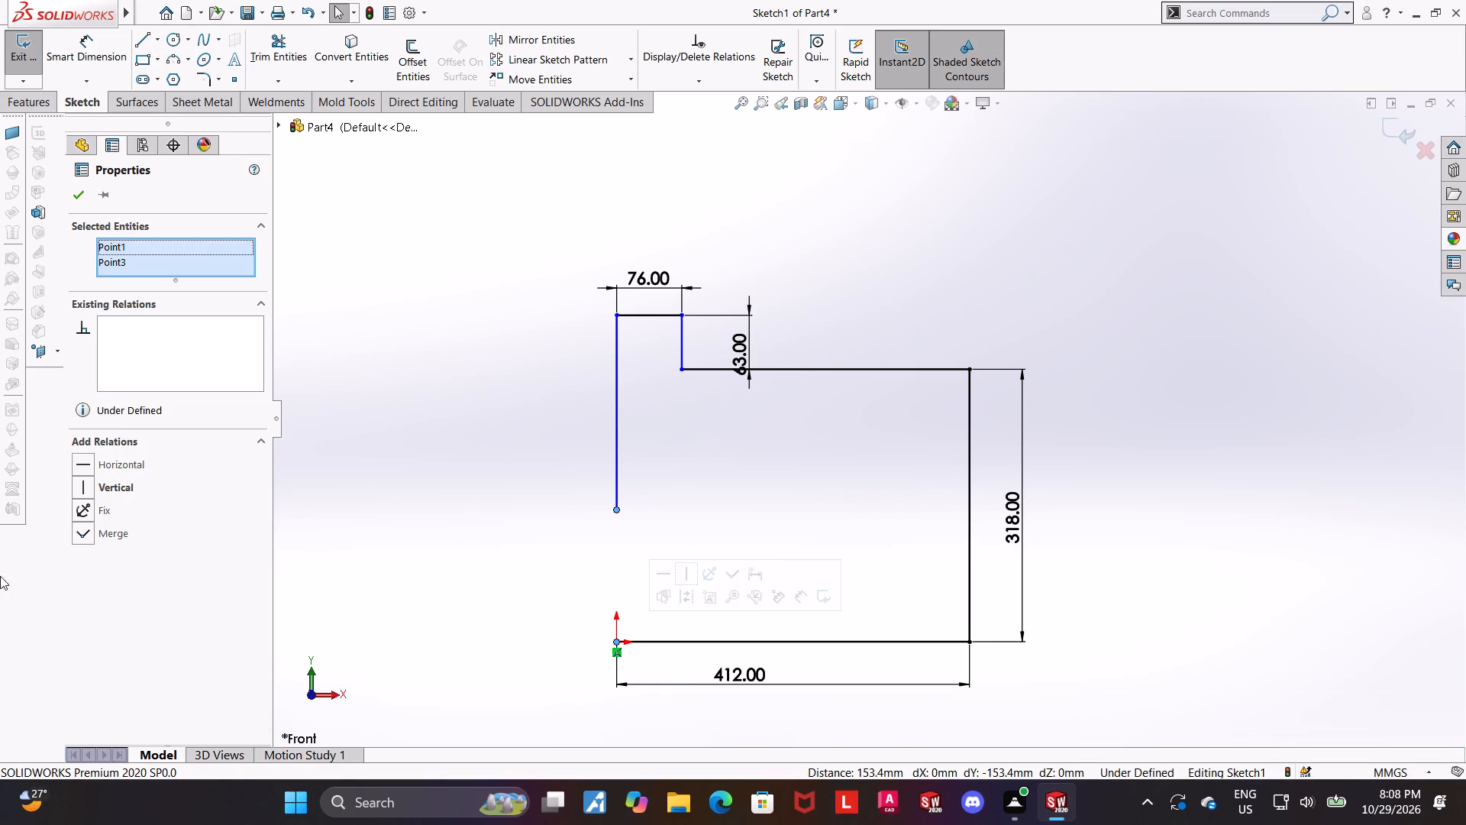
click(73, 531)
click(497, 523)
Set the profile's overall width dimension along the bottom edge to 406 mm.
scroll(796, 548, up, 1)
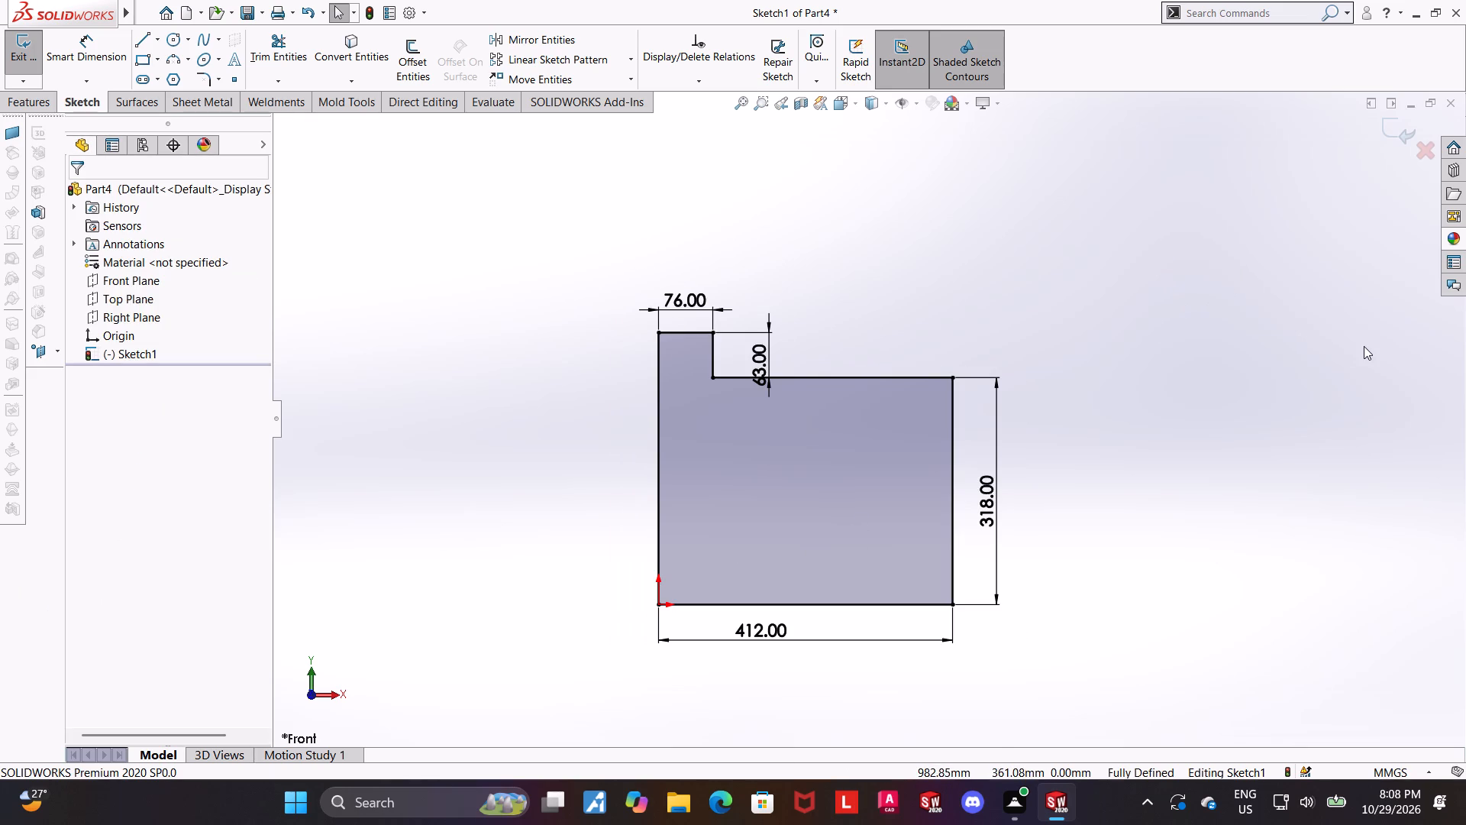
scroll(1364, 346, down, 1)
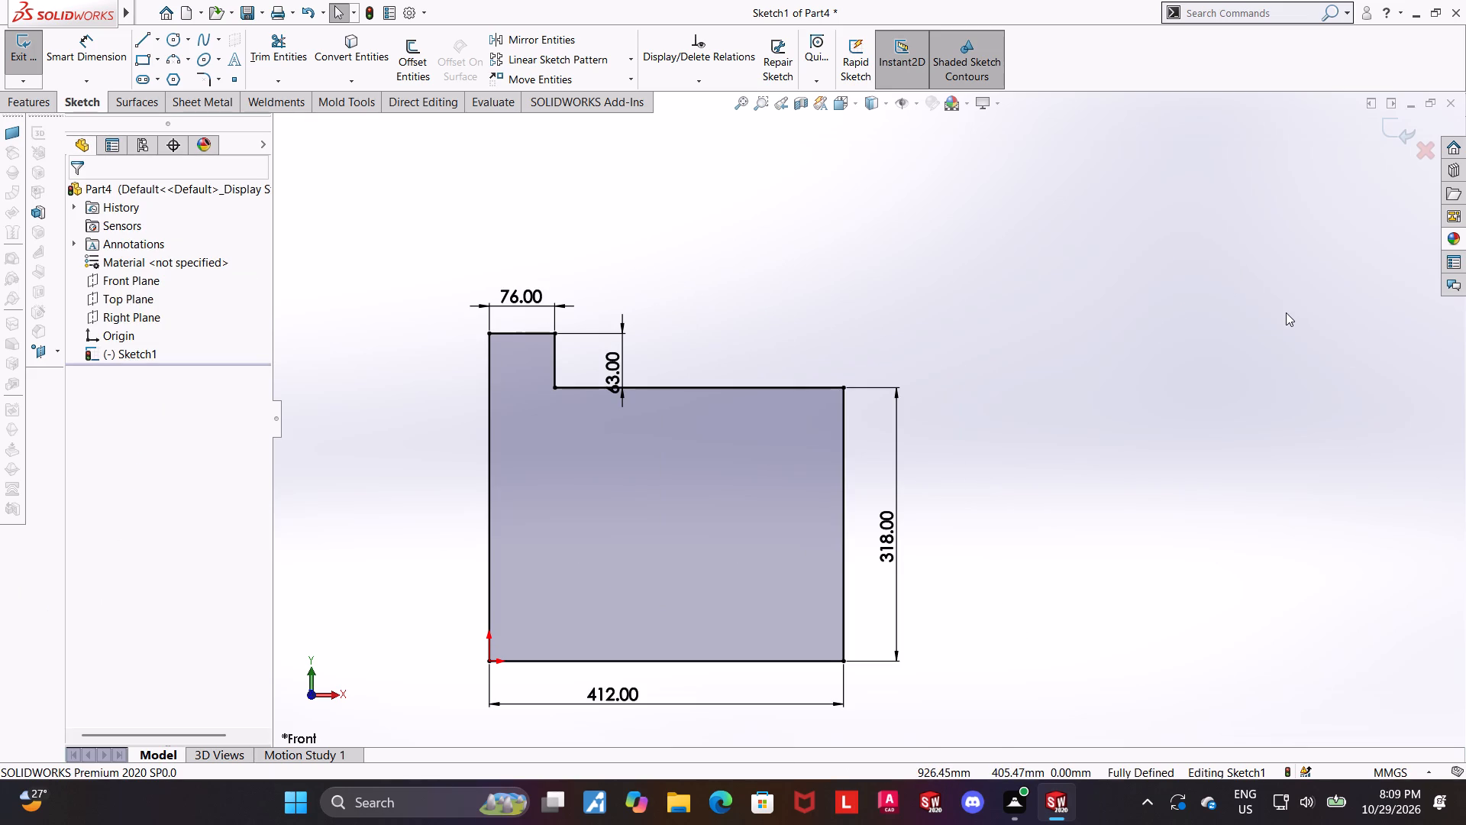
scroll(1299, 315, up, 1)
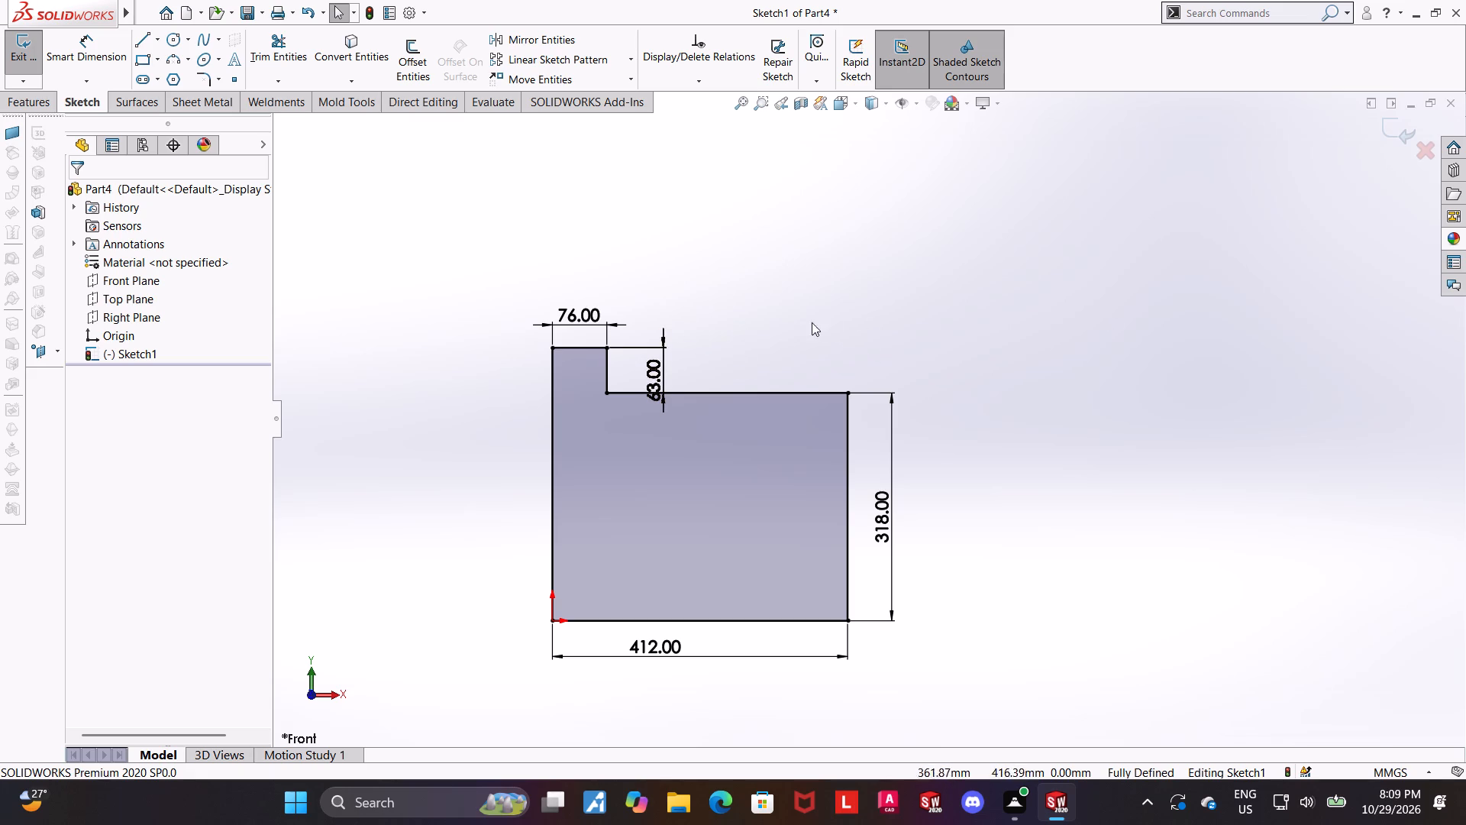
scroll(1254, 326, up, 1)
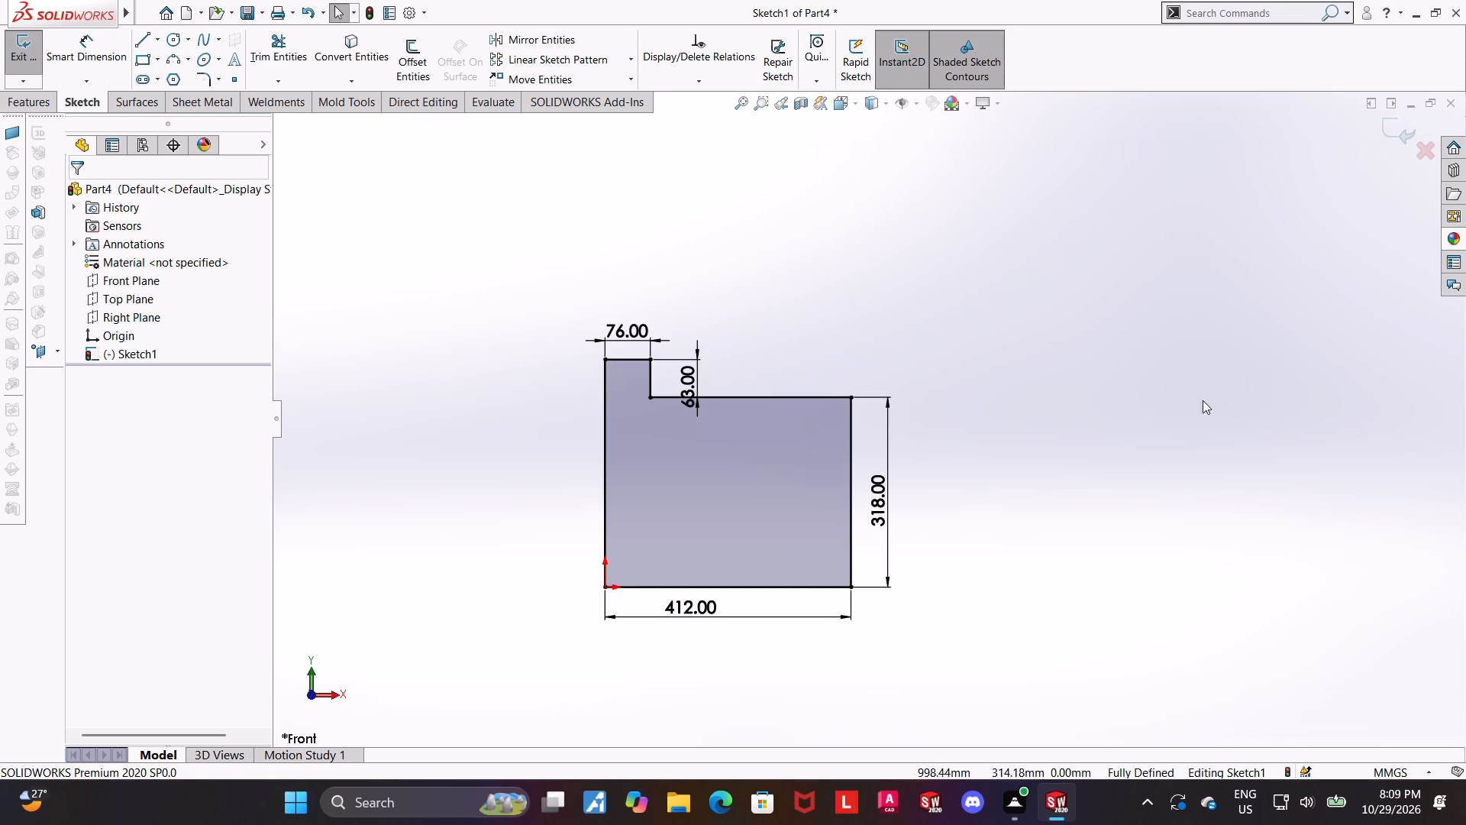
scroll(770, 408, down, 1)
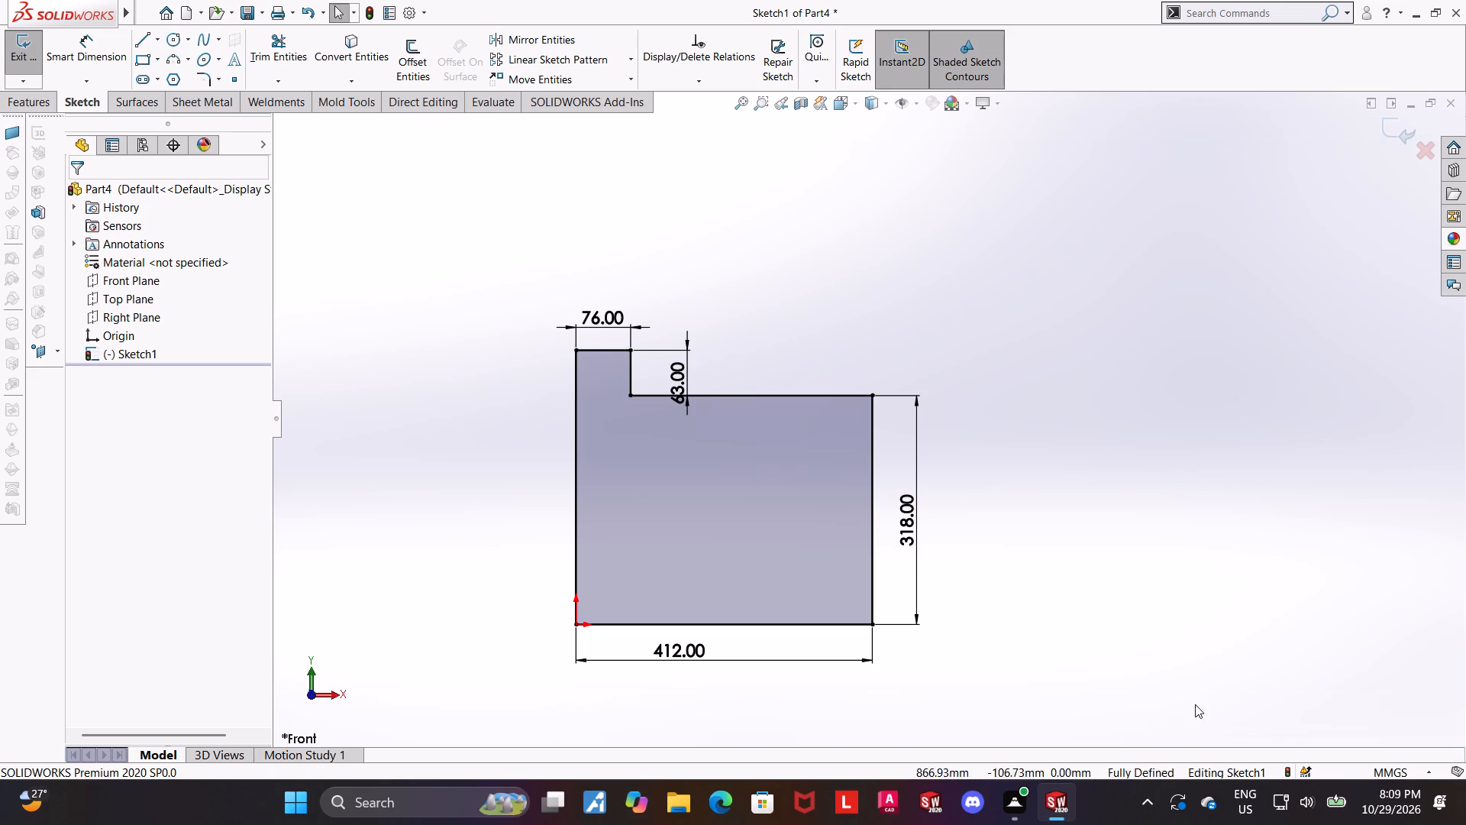
double_click(672, 648)
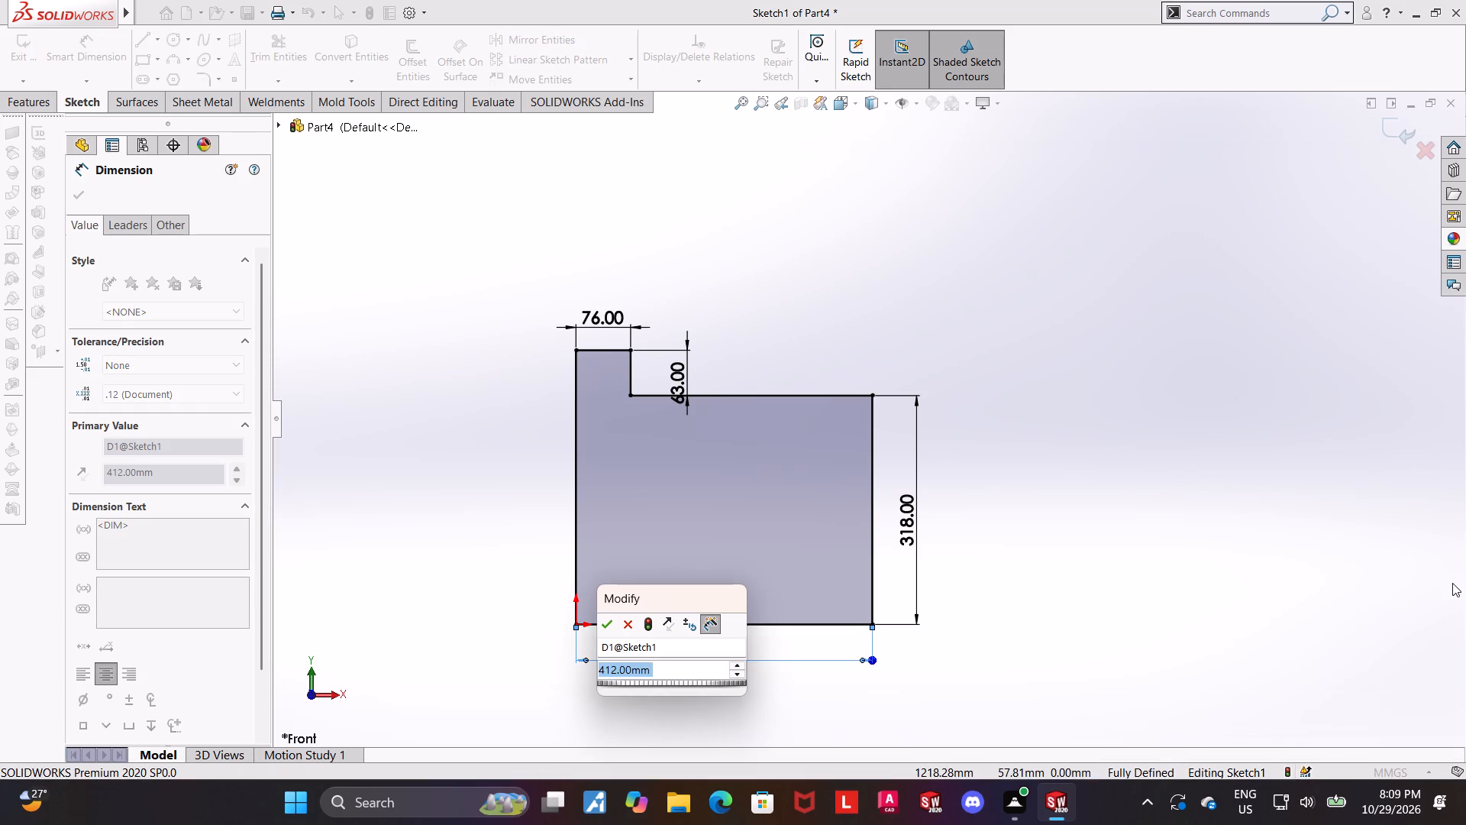
text(406)
key(Return)
key(Escape)
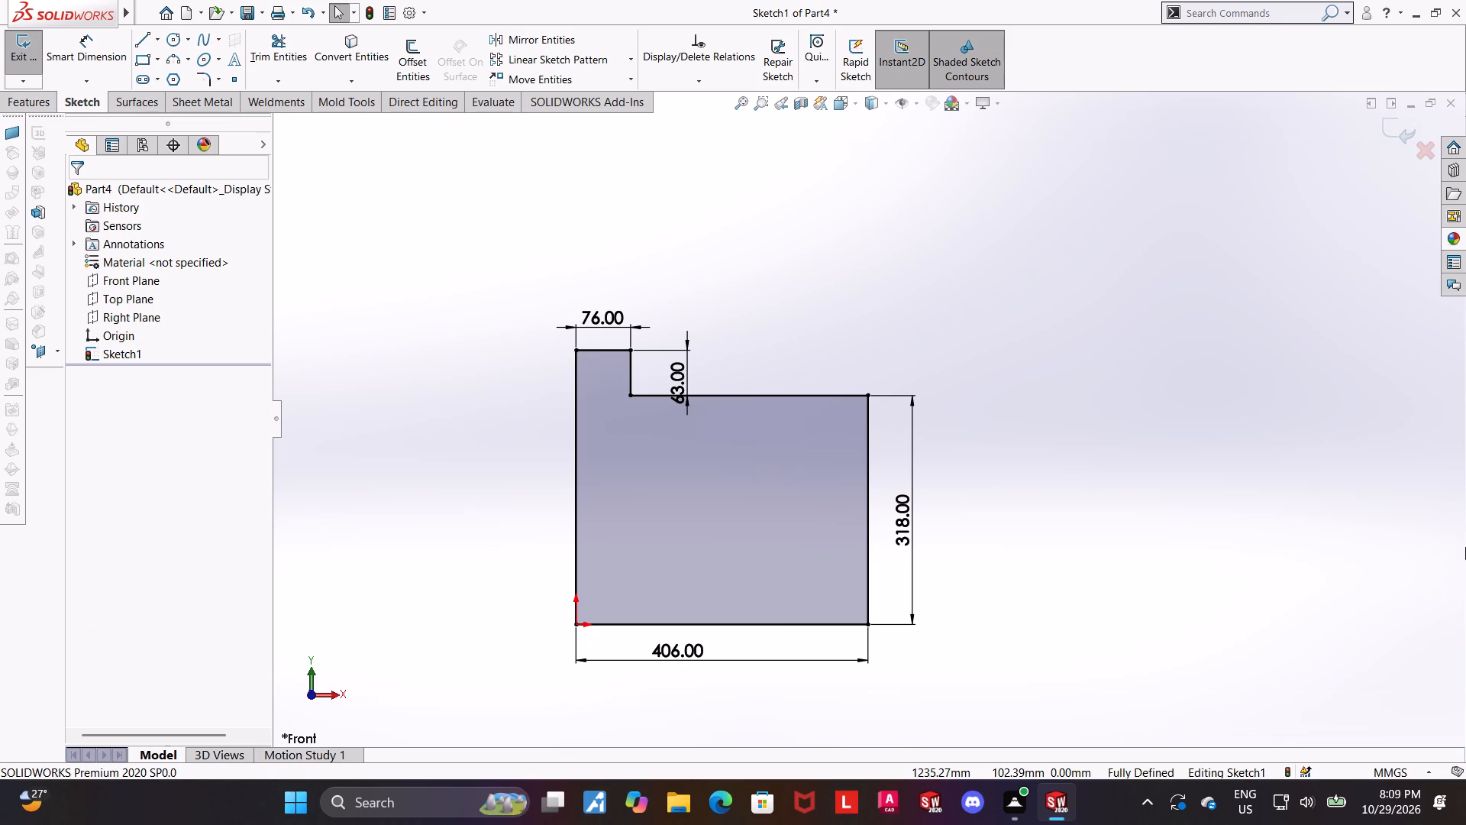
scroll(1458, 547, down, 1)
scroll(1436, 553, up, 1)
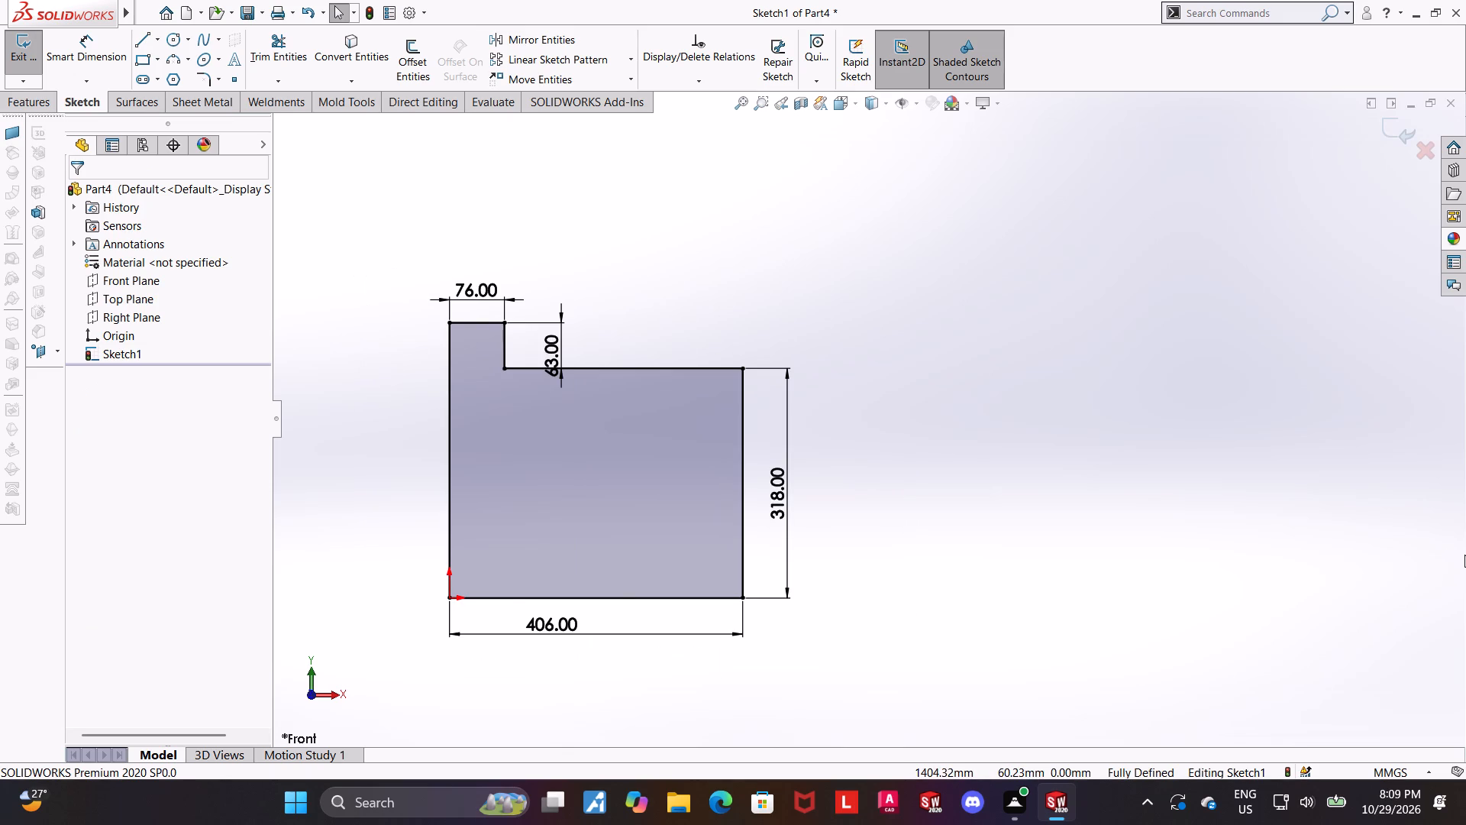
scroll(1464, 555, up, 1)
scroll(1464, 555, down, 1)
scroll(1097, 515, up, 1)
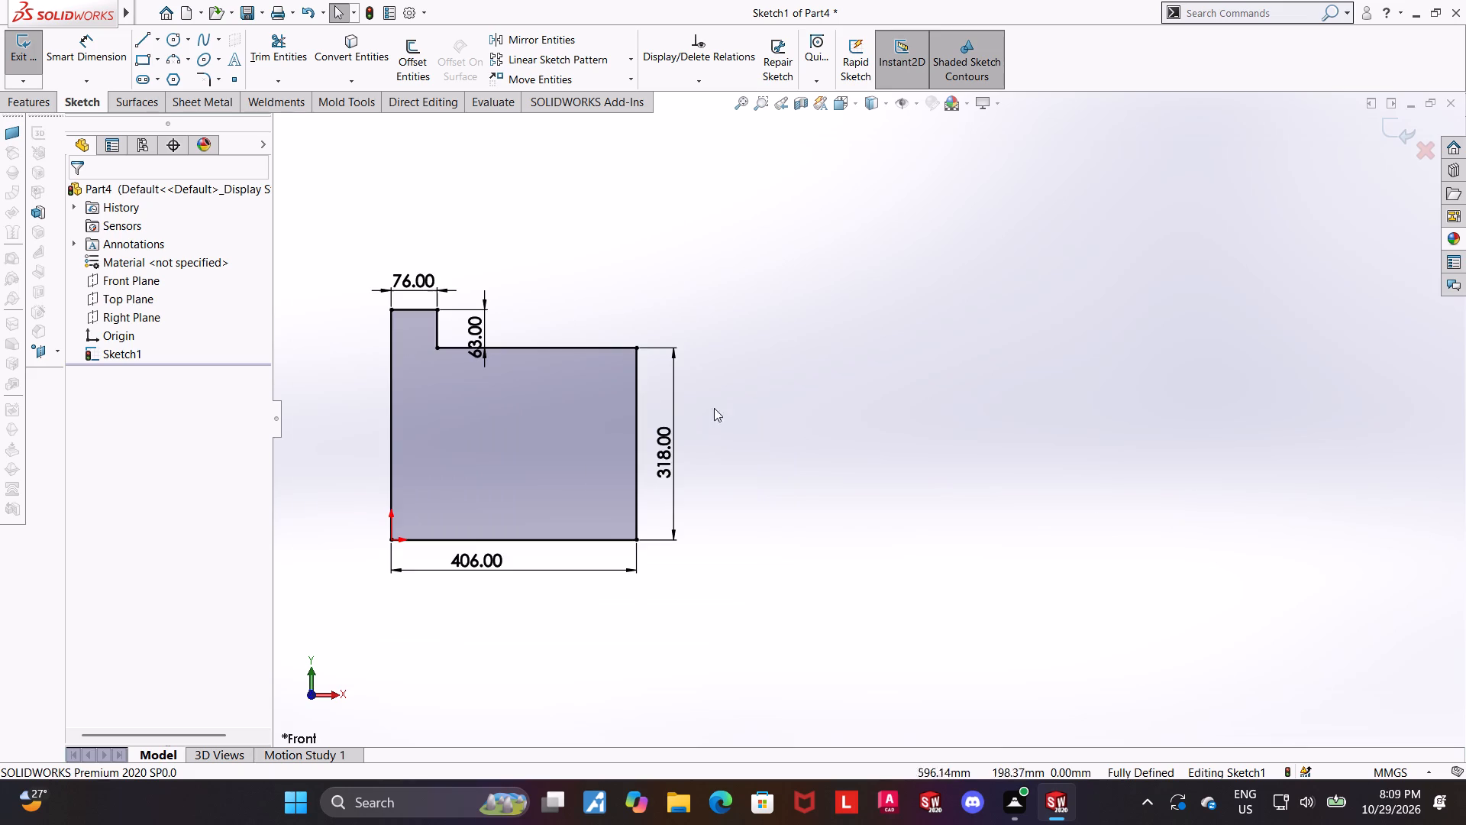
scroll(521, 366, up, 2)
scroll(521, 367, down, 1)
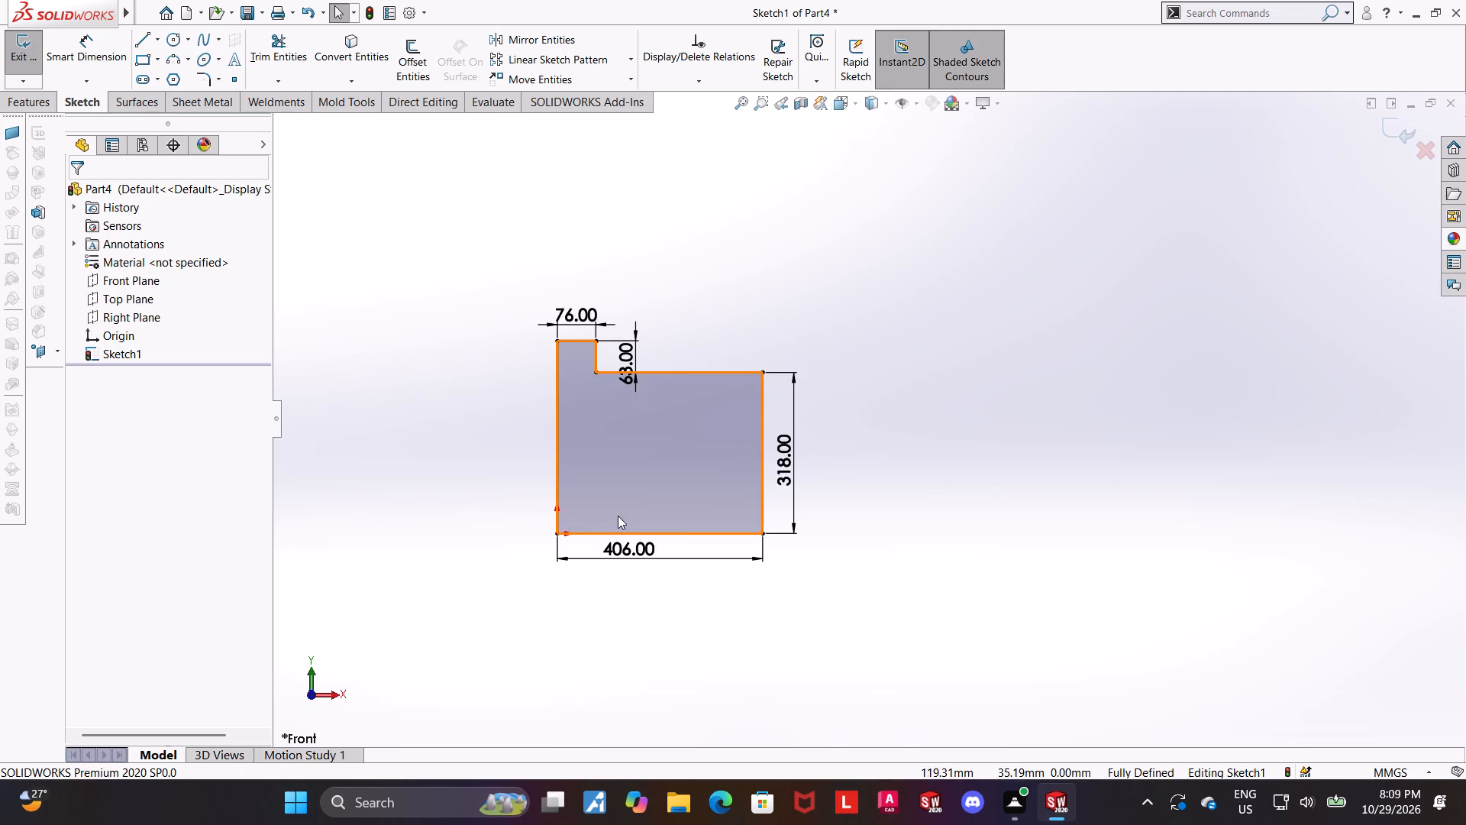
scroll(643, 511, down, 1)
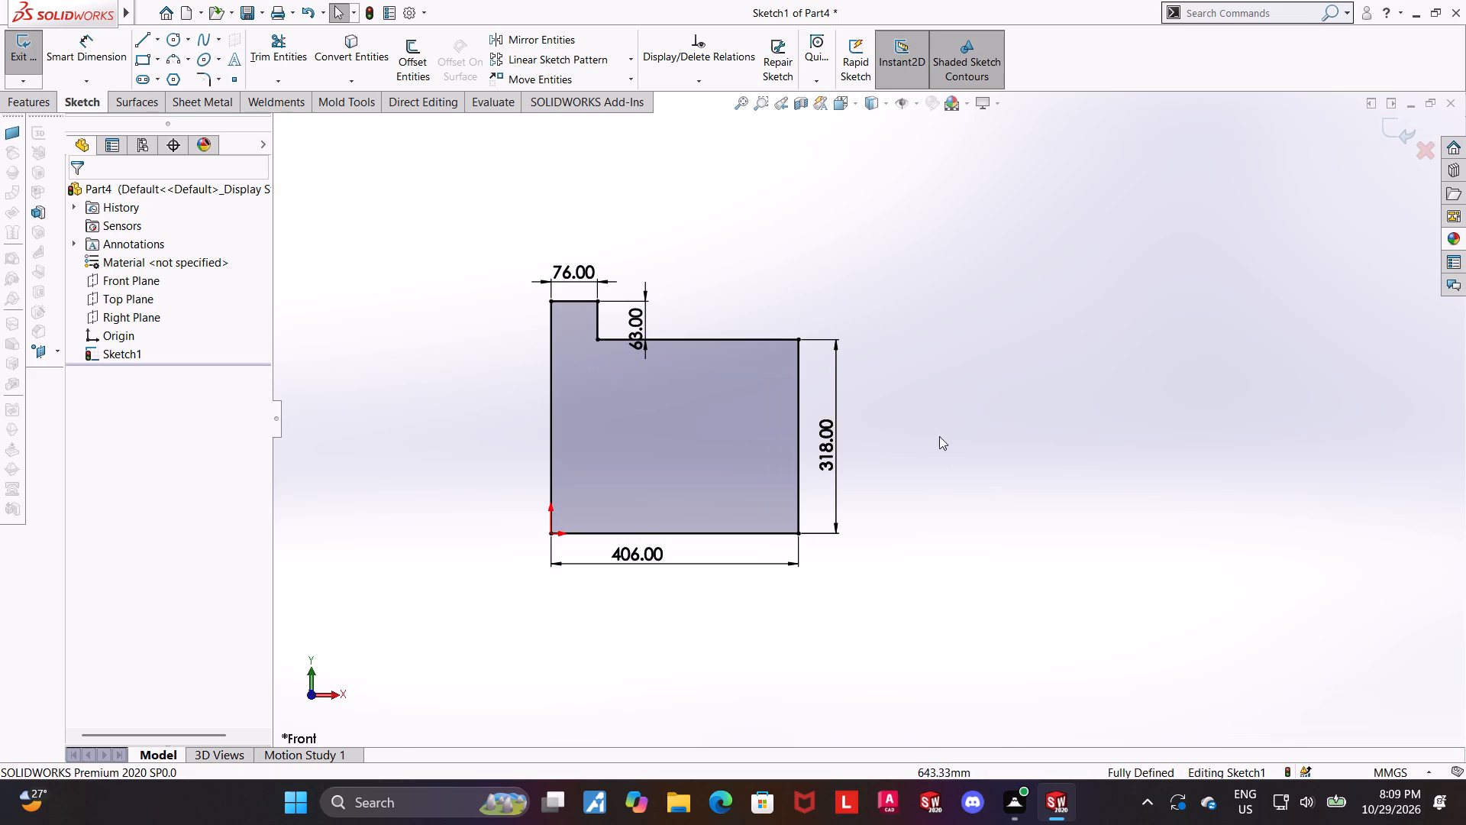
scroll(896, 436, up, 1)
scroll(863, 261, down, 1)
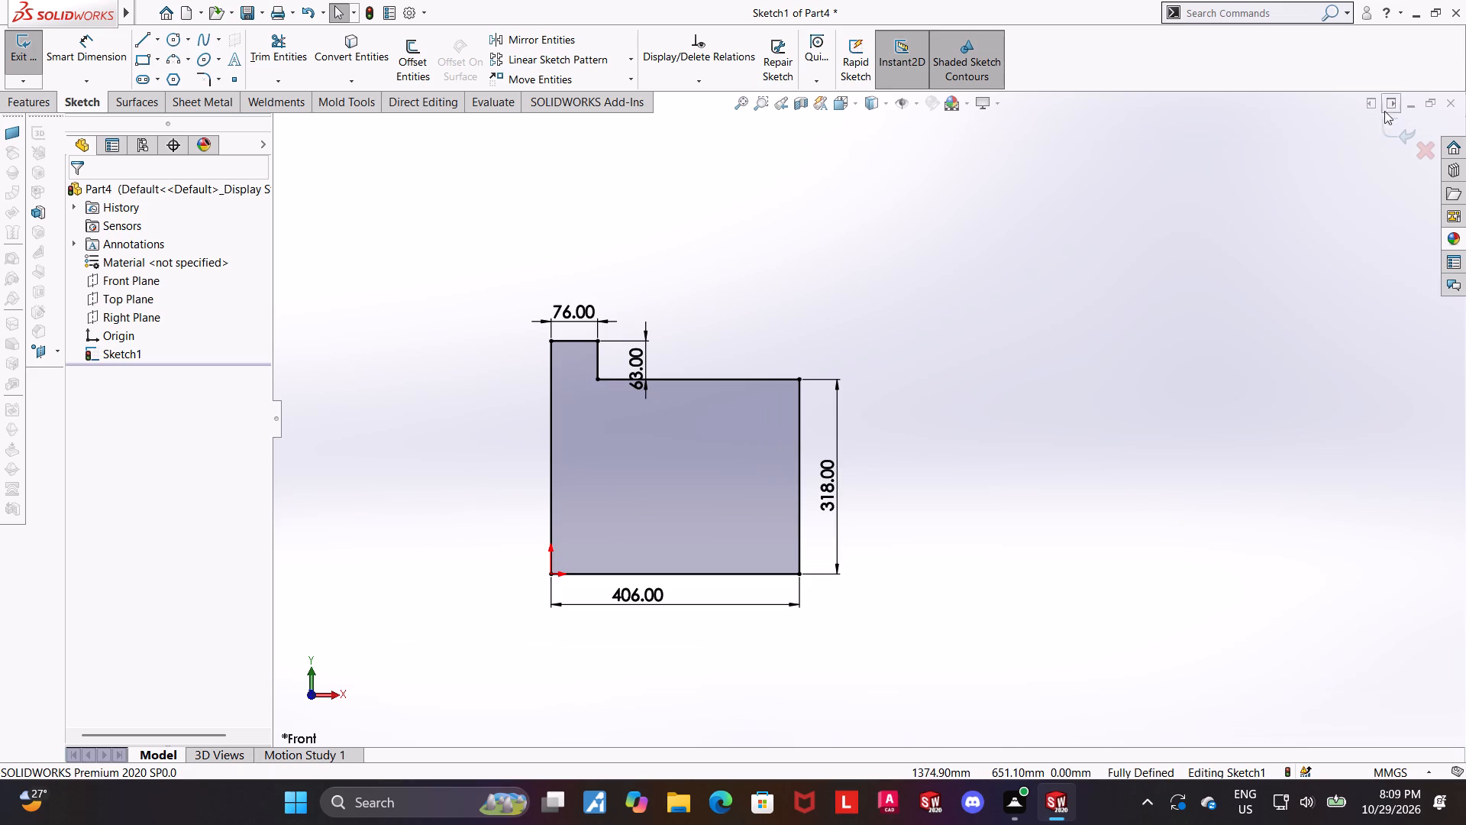
Exit the sketch and extrude the profile 228.67 mm as a boss with the Mid Plane end condition.
click(1383, 126)
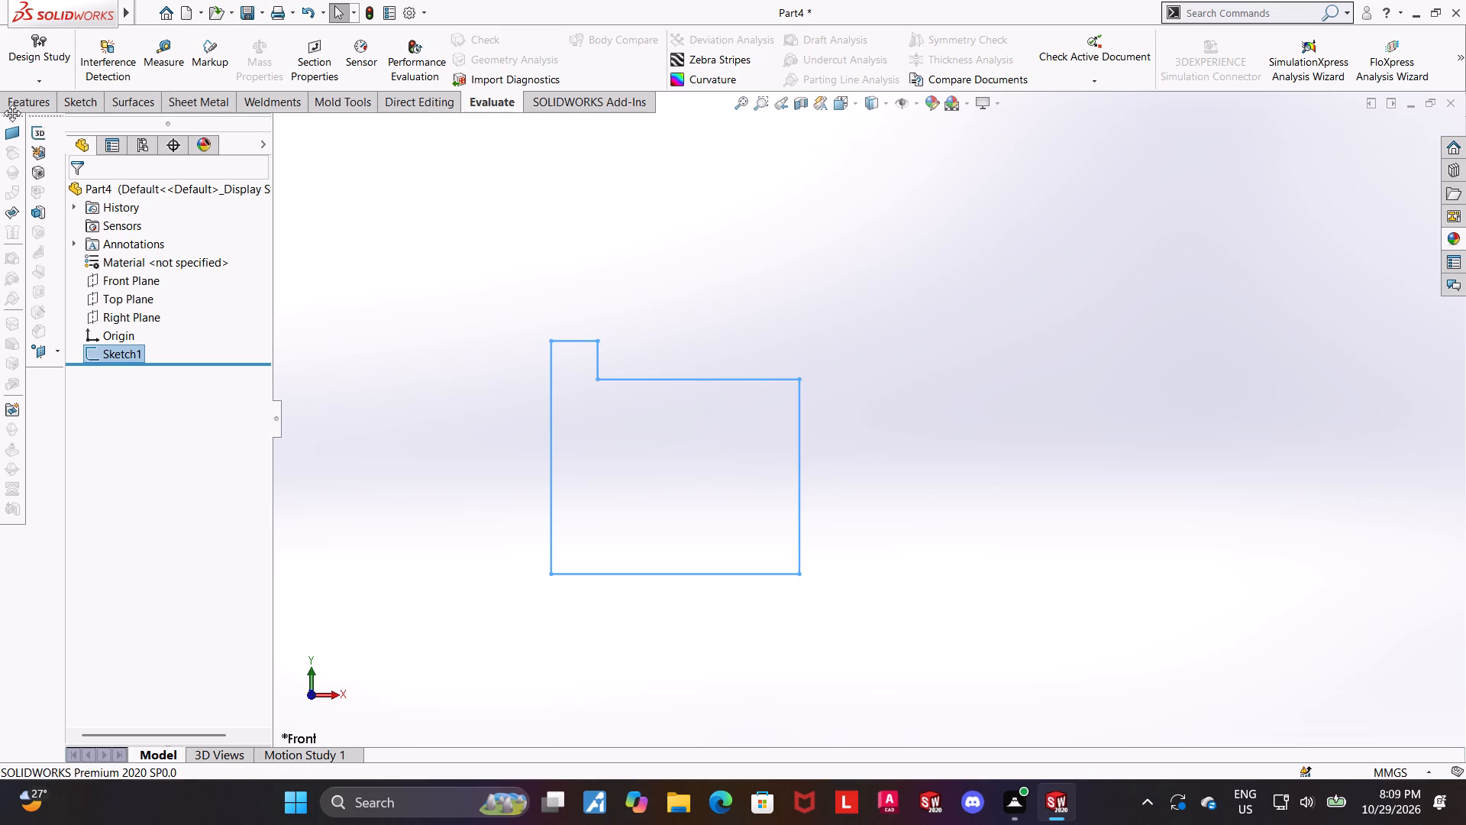
click(32, 99)
click(44, 65)
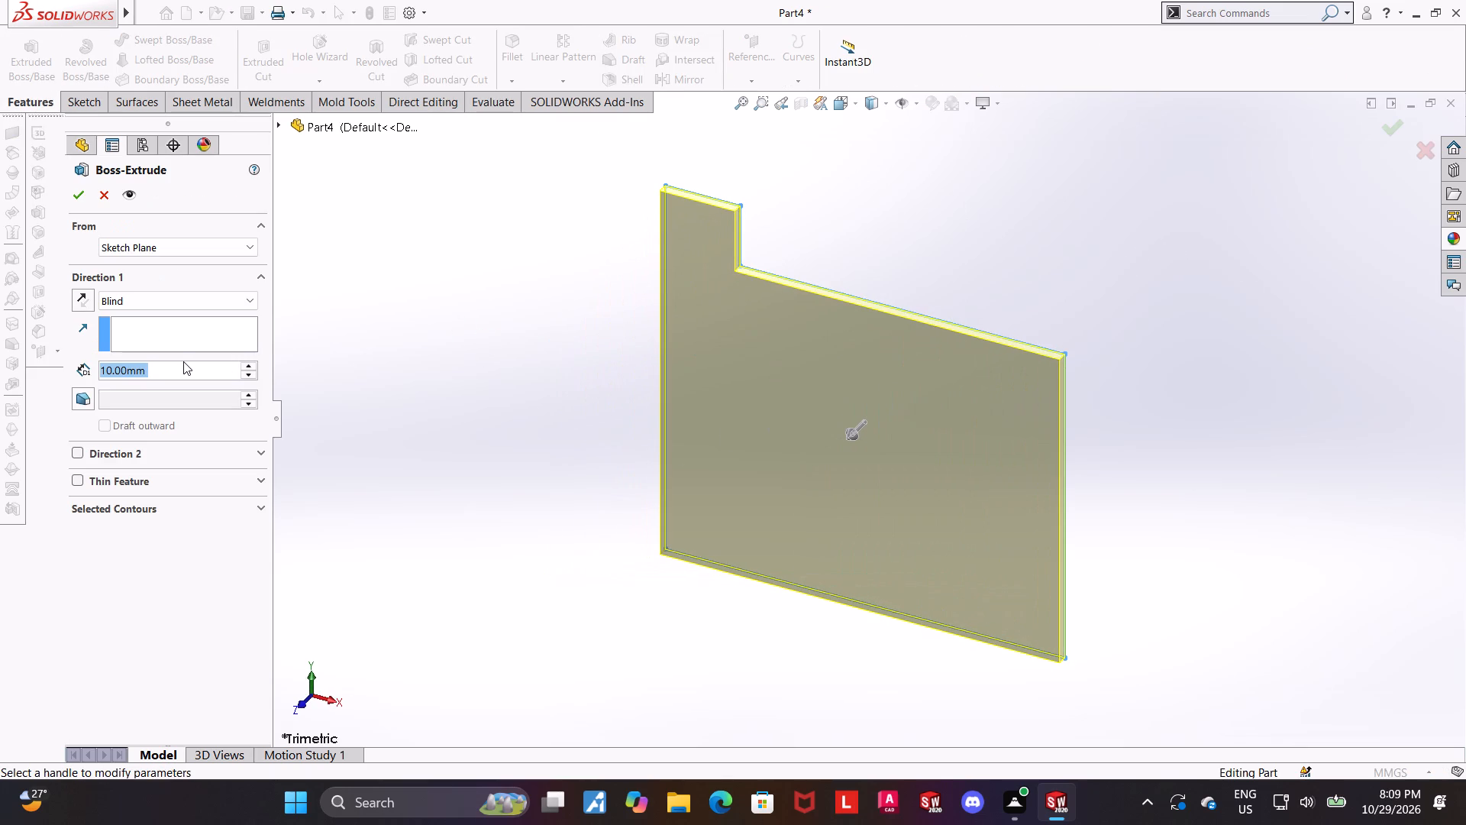
text(22)
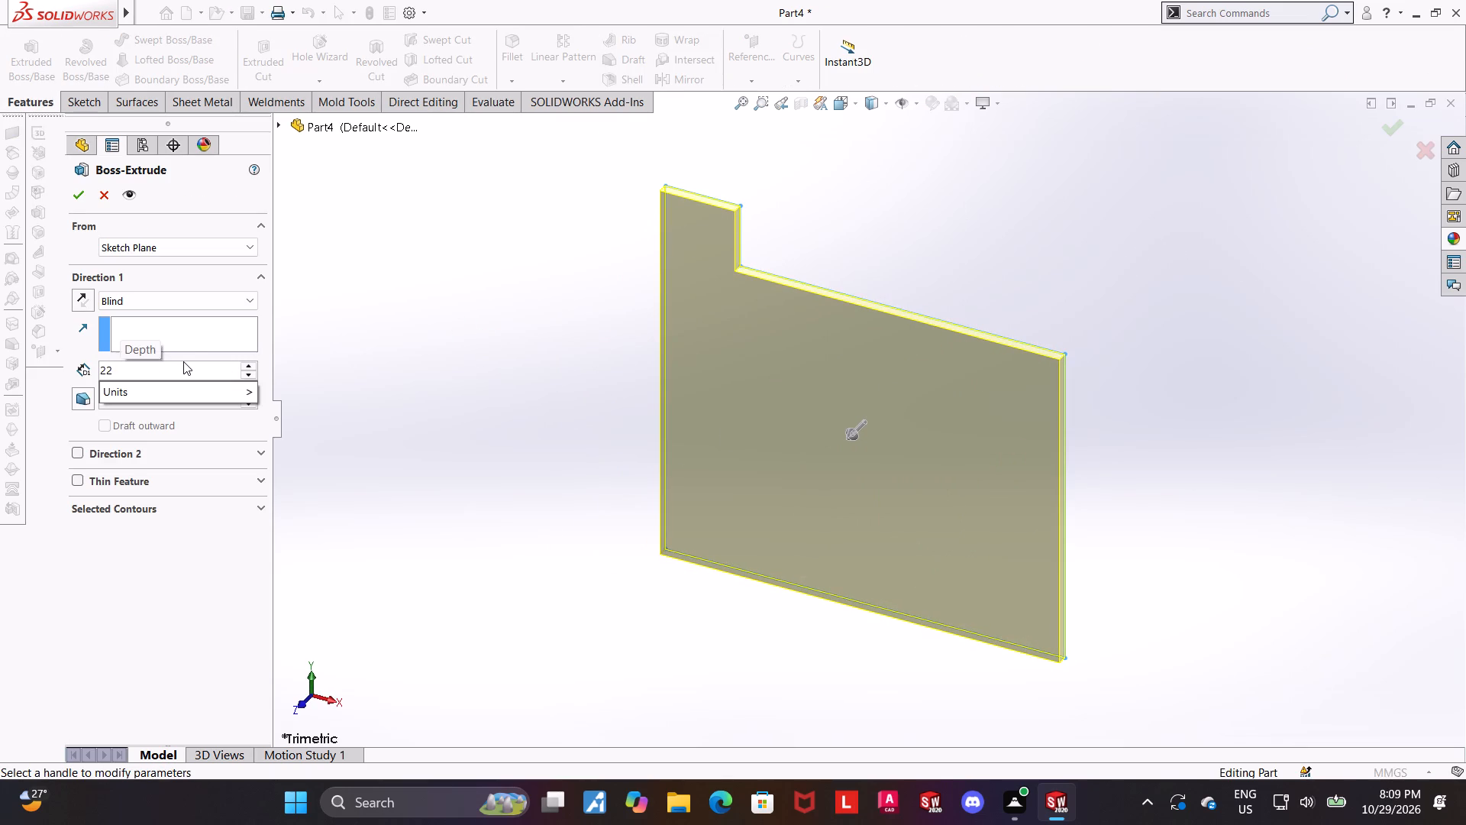
key(9)
key(BackSpace)
key(8)
key(period)
text(67)
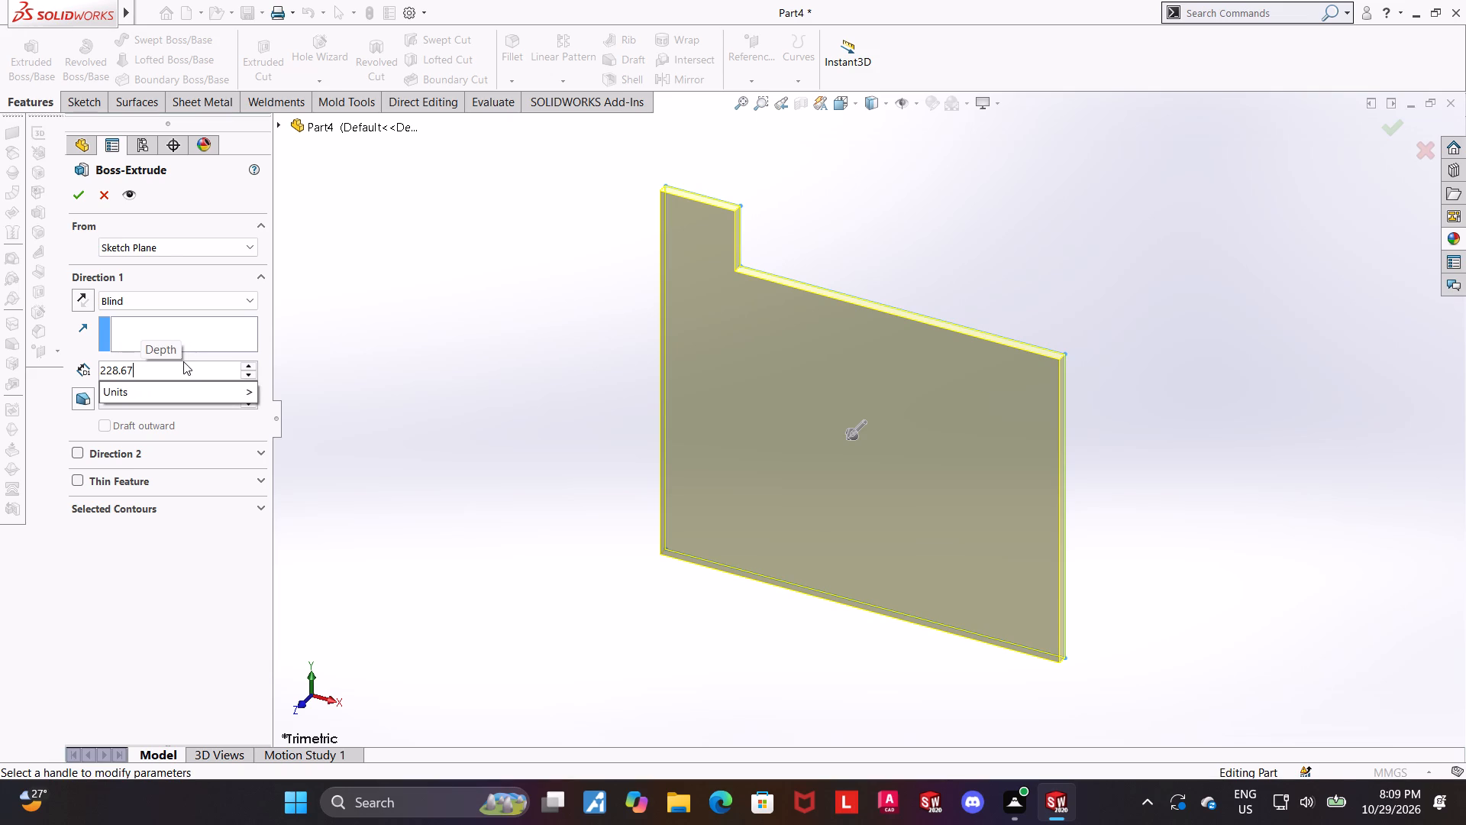
key(Return)
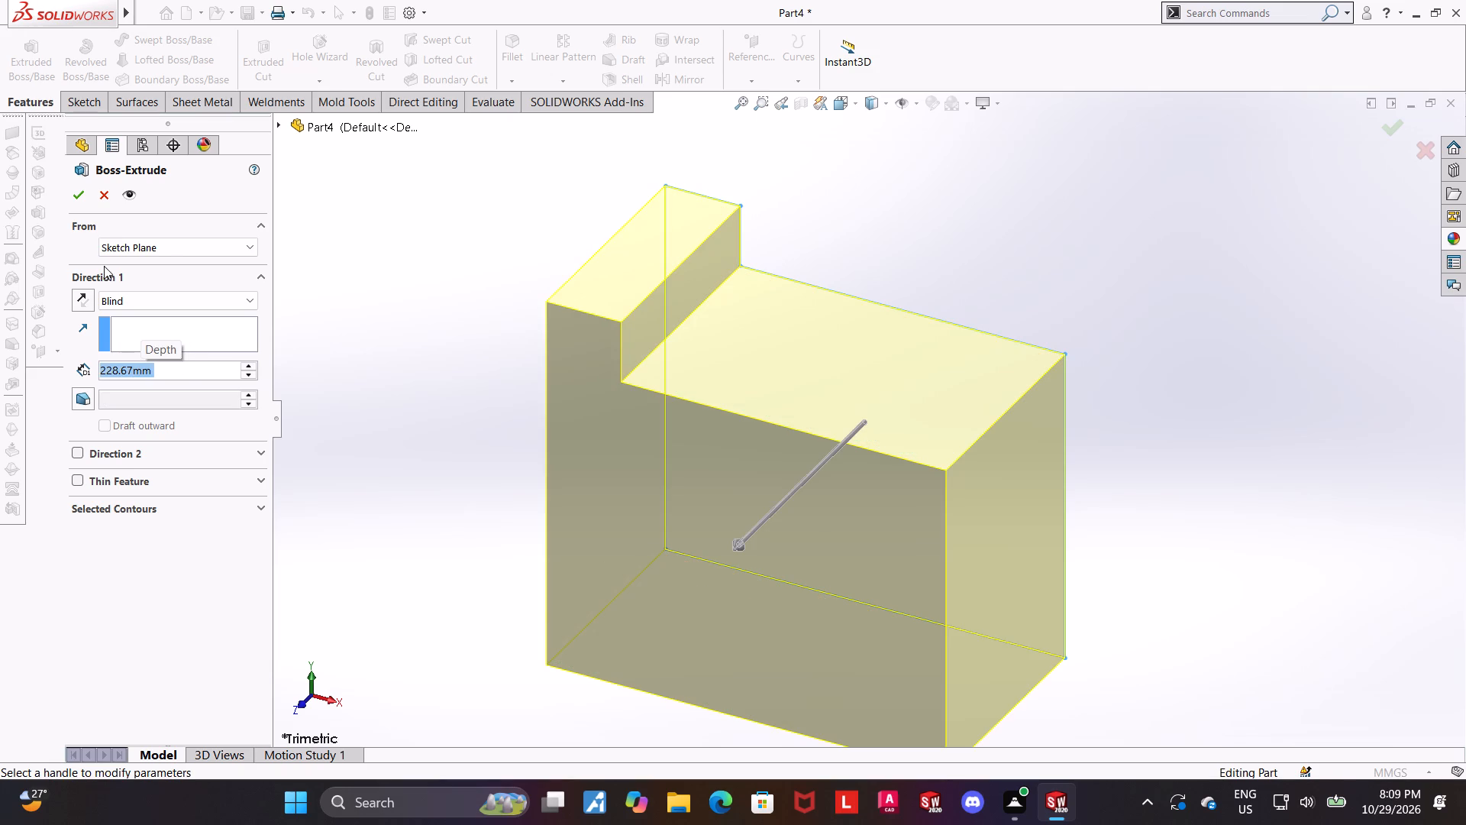
click(118, 297)
click(155, 388)
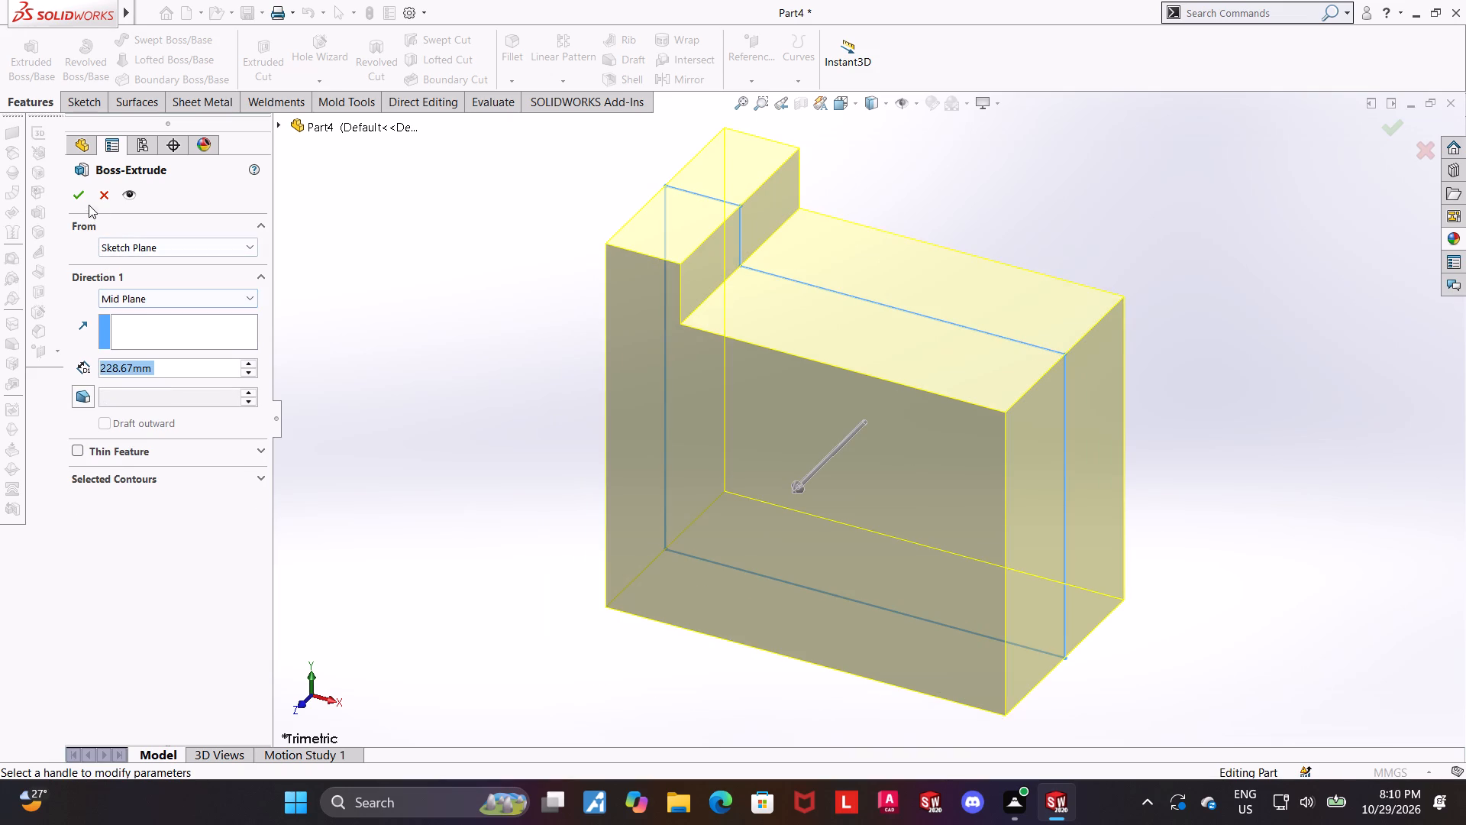
click(77, 196)
click(336, 344)
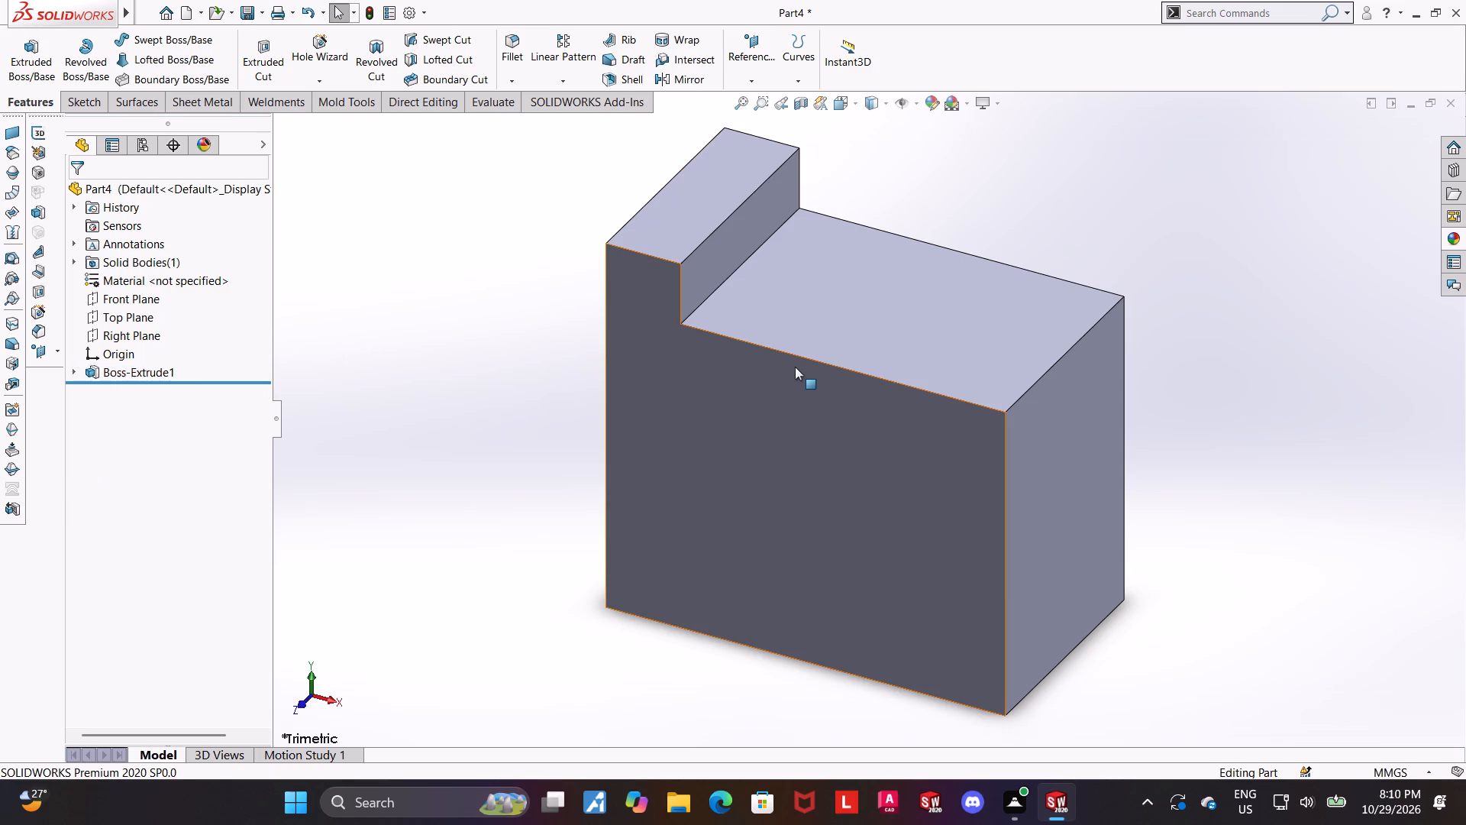
Start a new sketch on the block's large front face and orient the view normal to it.
scroll(948, 396, up, 1)
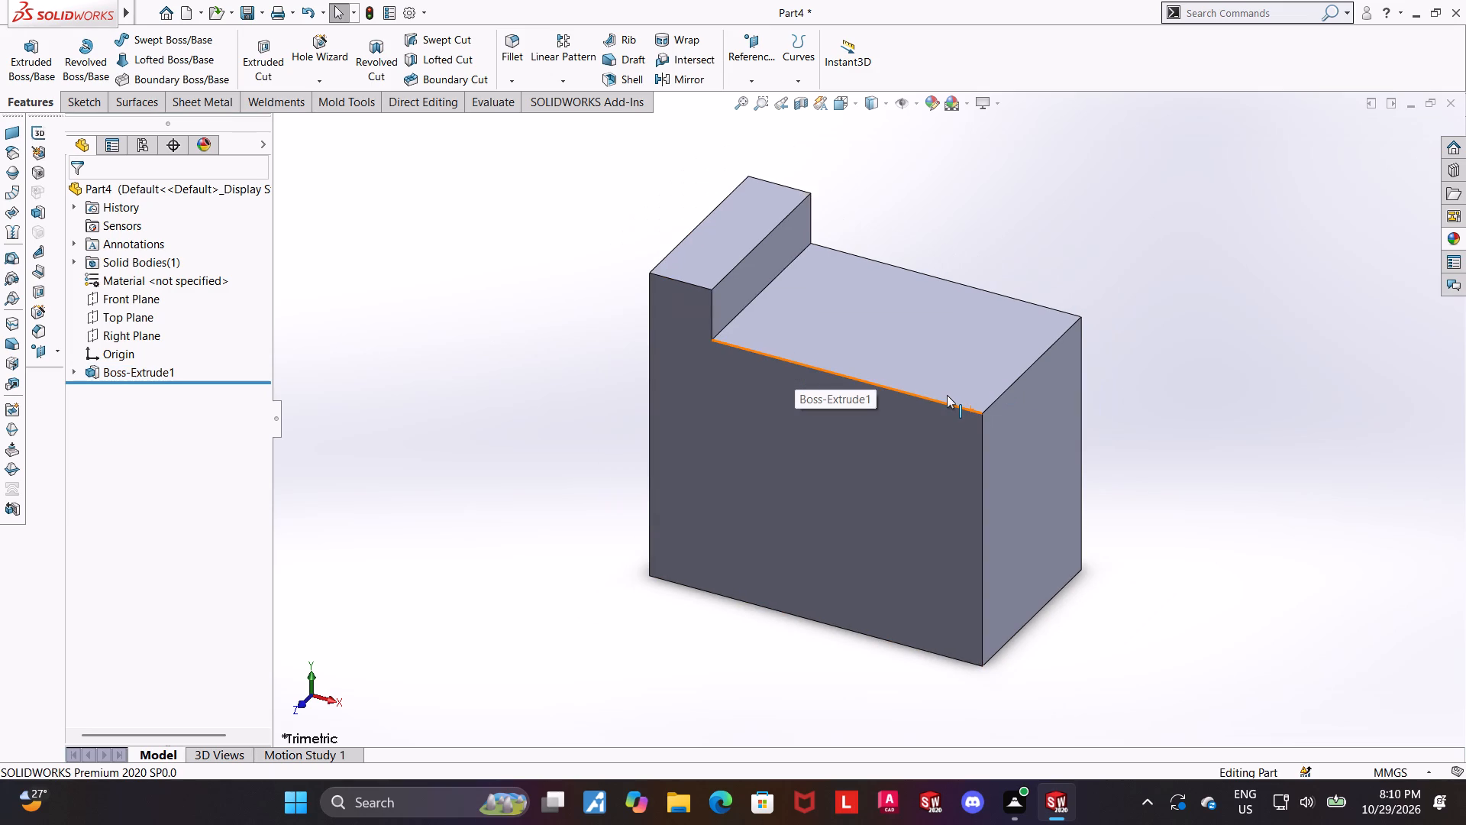
scroll(947, 395, down, 1)
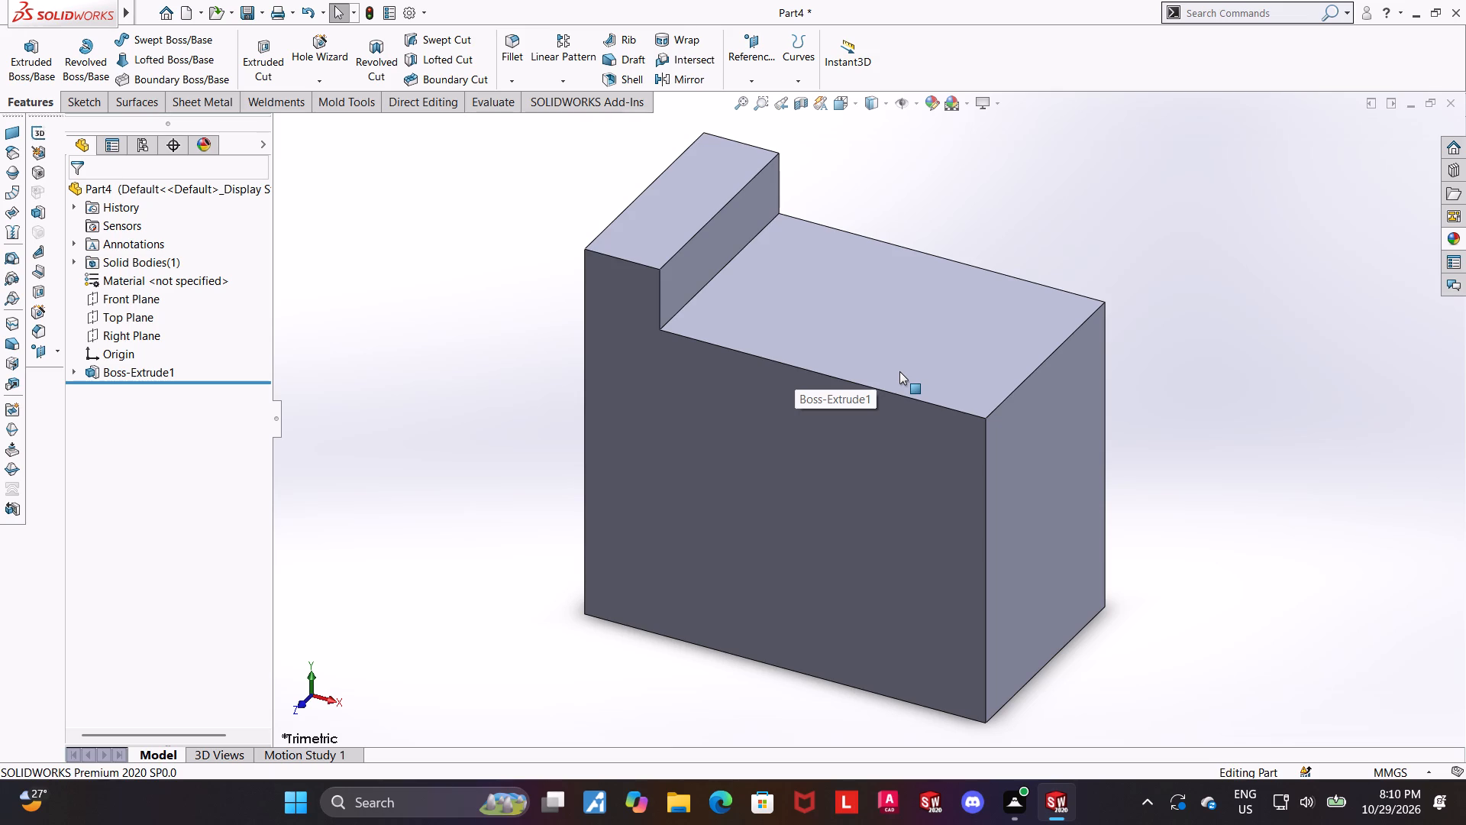
middle_drag(899, 371, 937, 312)
click(654, 254)
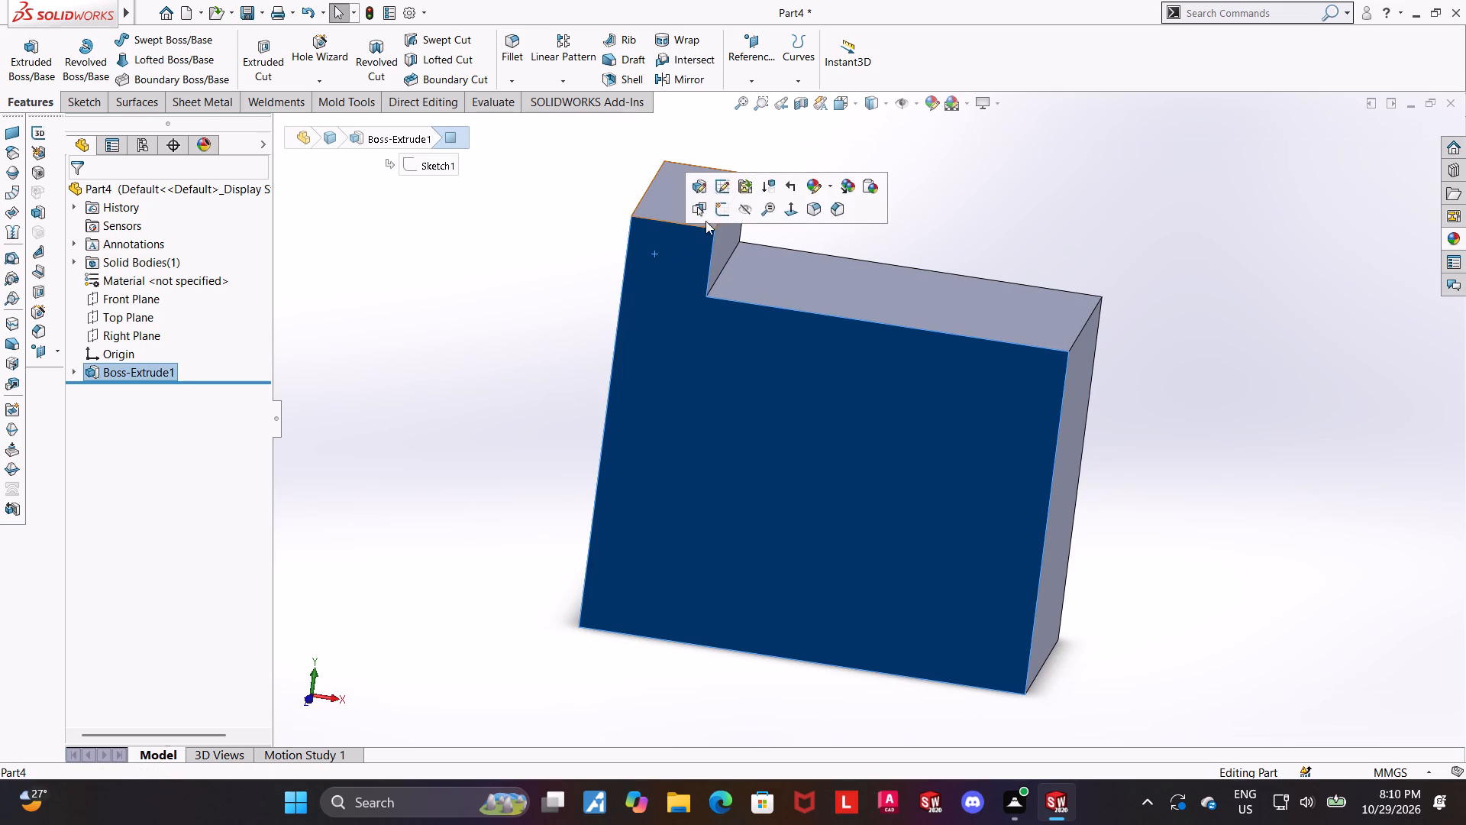
click(714, 212)
click(122, 388)
click(173, 368)
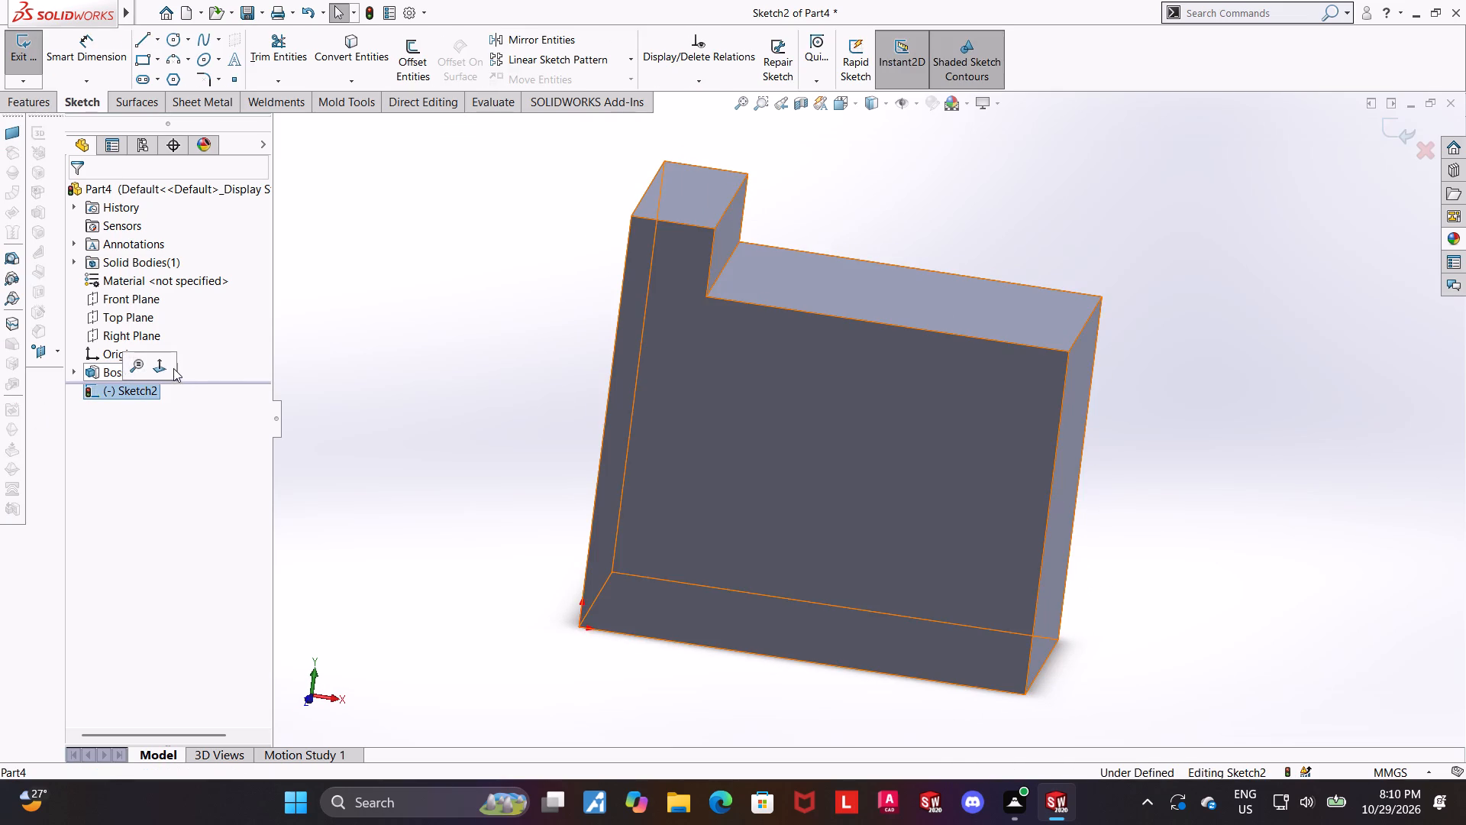
click(139, 387)
click(174, 363)
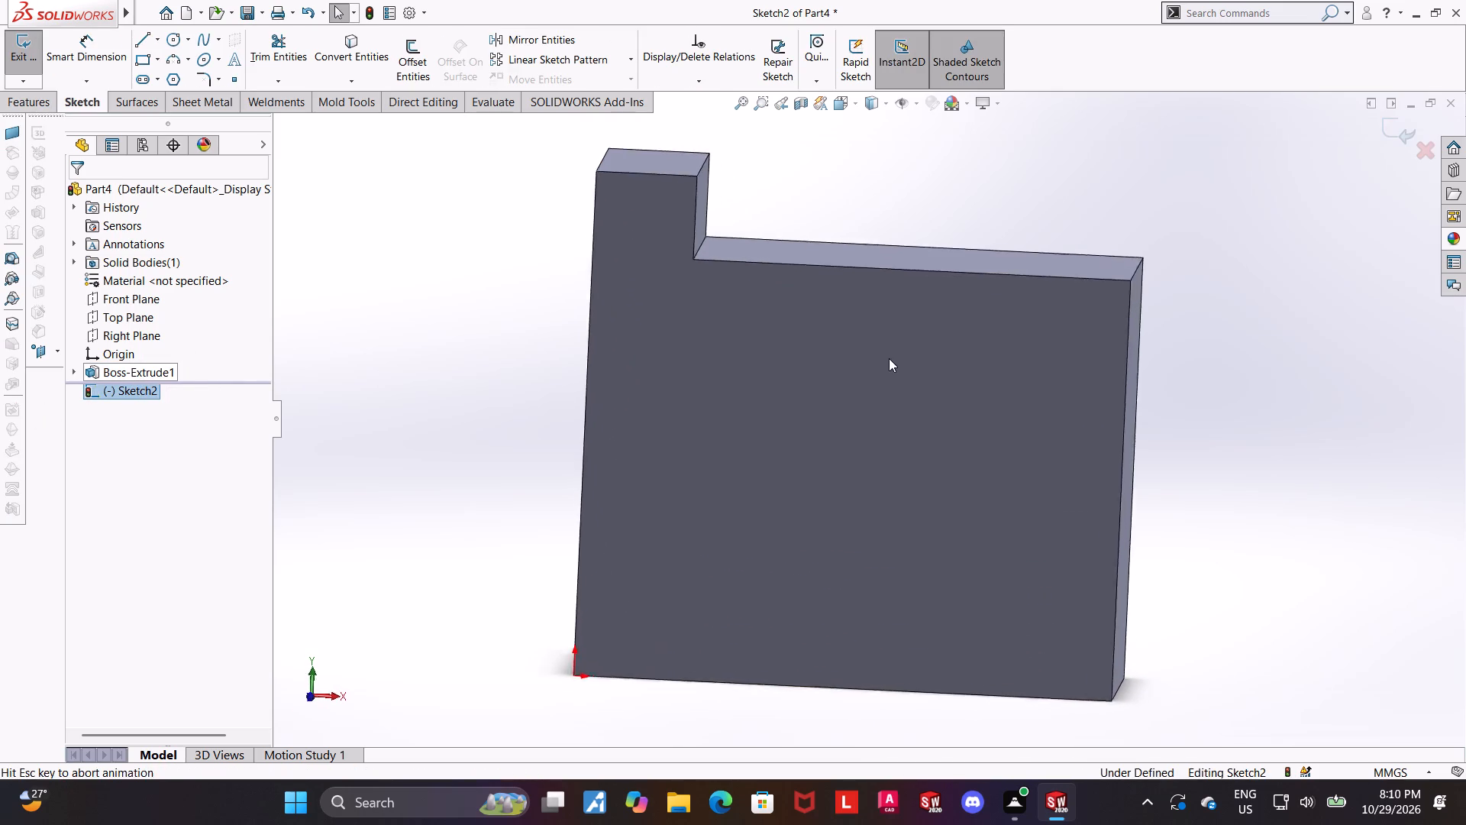
scroll(889, 358, up, 5)
scroll(921, 275, down, 4)
click(918, 361)
scroll(758, 350, down, 2)
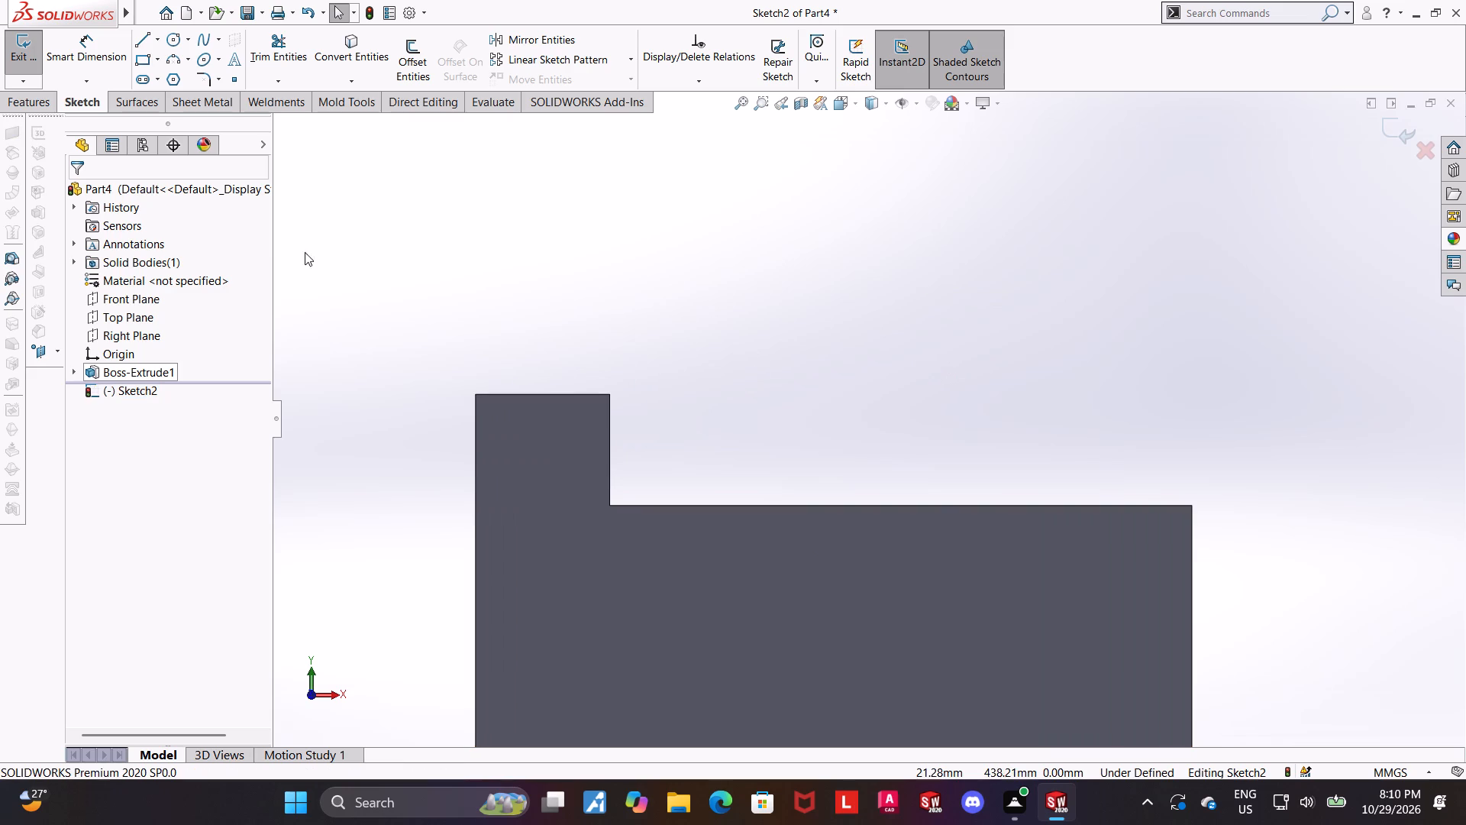
Sketch a closed line rectangle about 35 mm wide and 26 mm deep hanging from the raised tab's top edge.
click(137, 31)
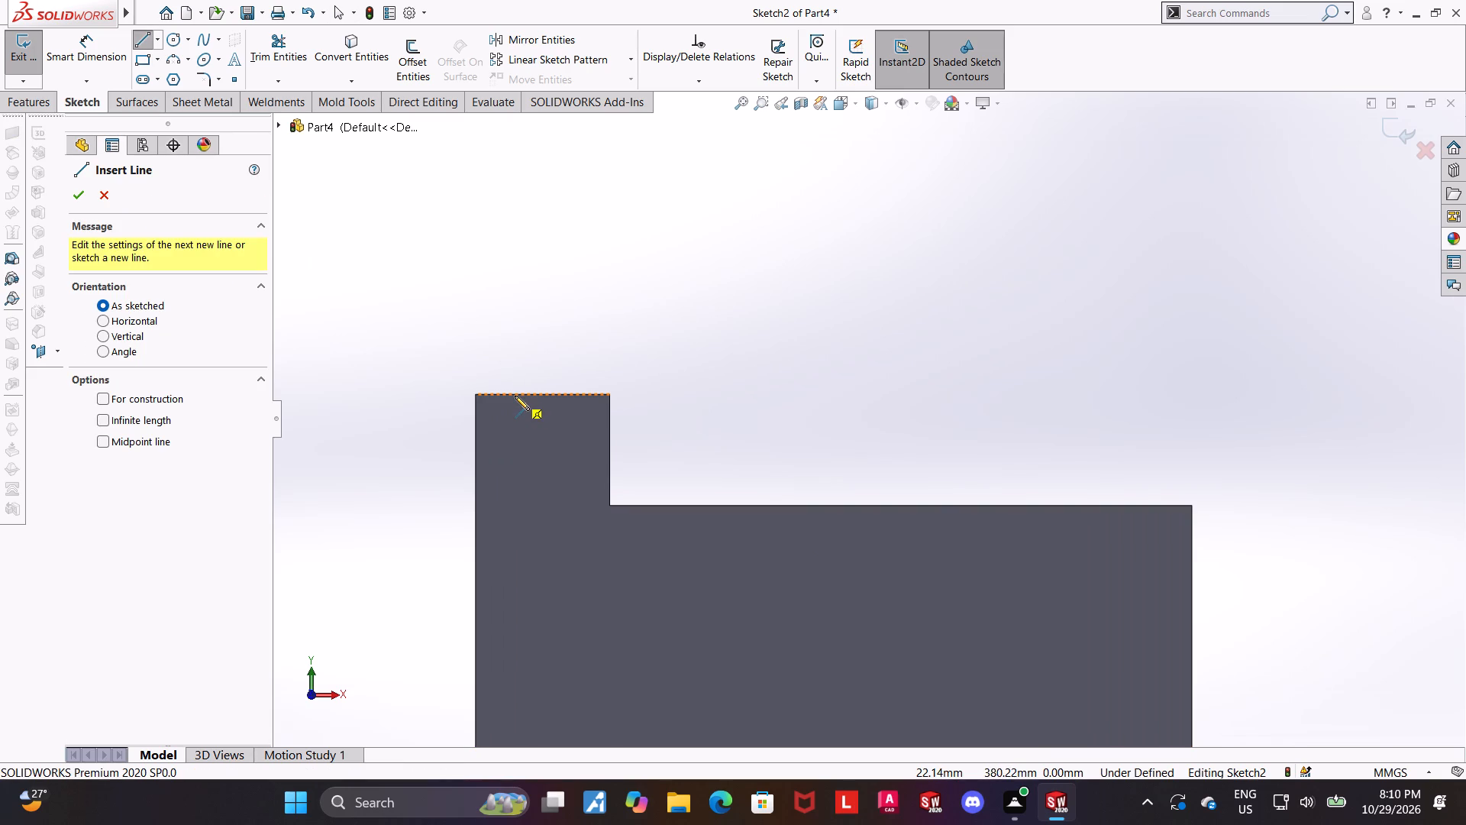
click(515, 395)
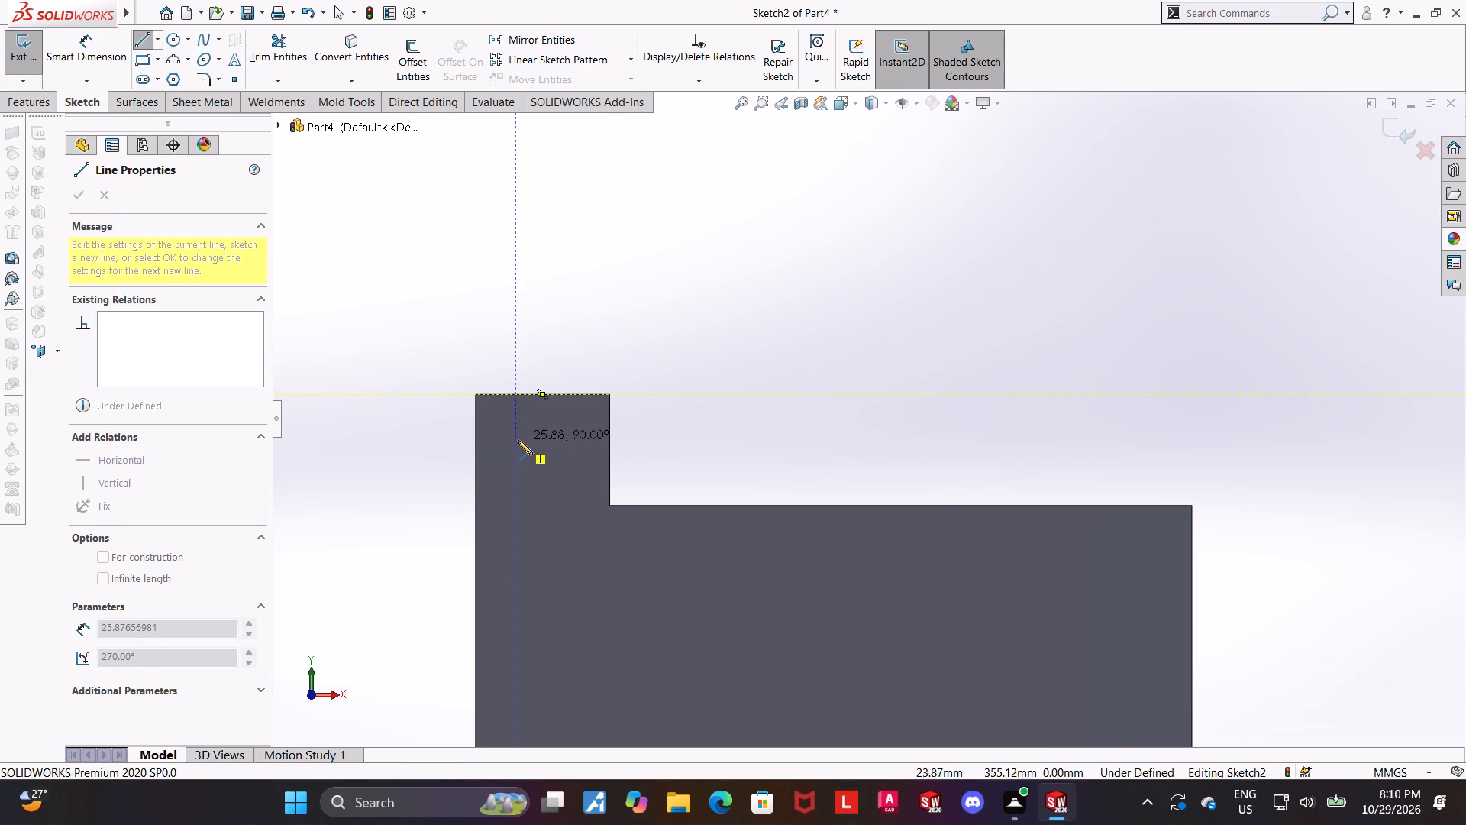
click(518, 440)
click(577, 441)
click(579, 396)
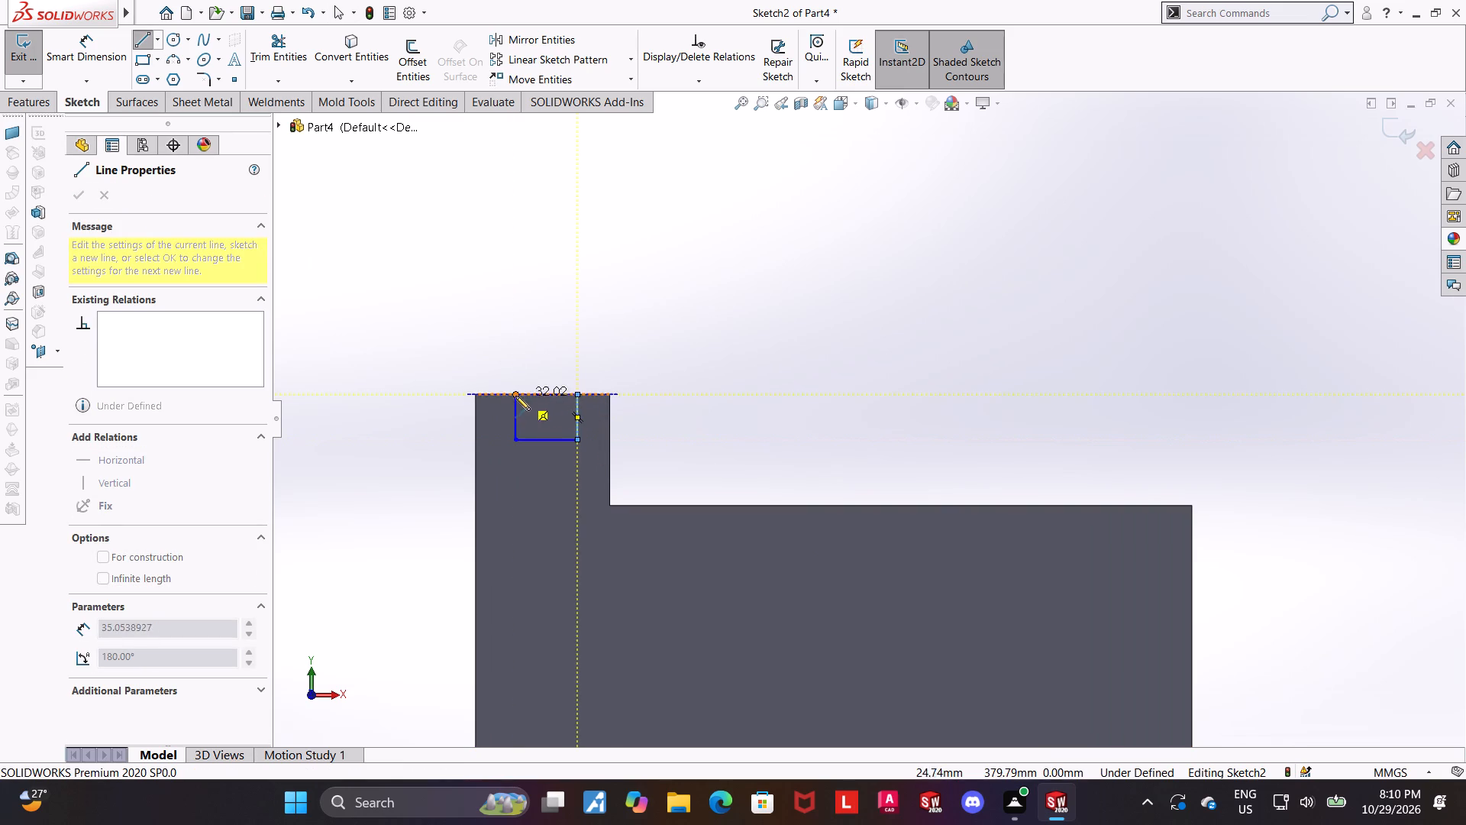
click(514, 395)
key(Escape)
key(Escape)
Dimension the rectangle's left side 38 mm from the block's left edge.
click(89, 40)
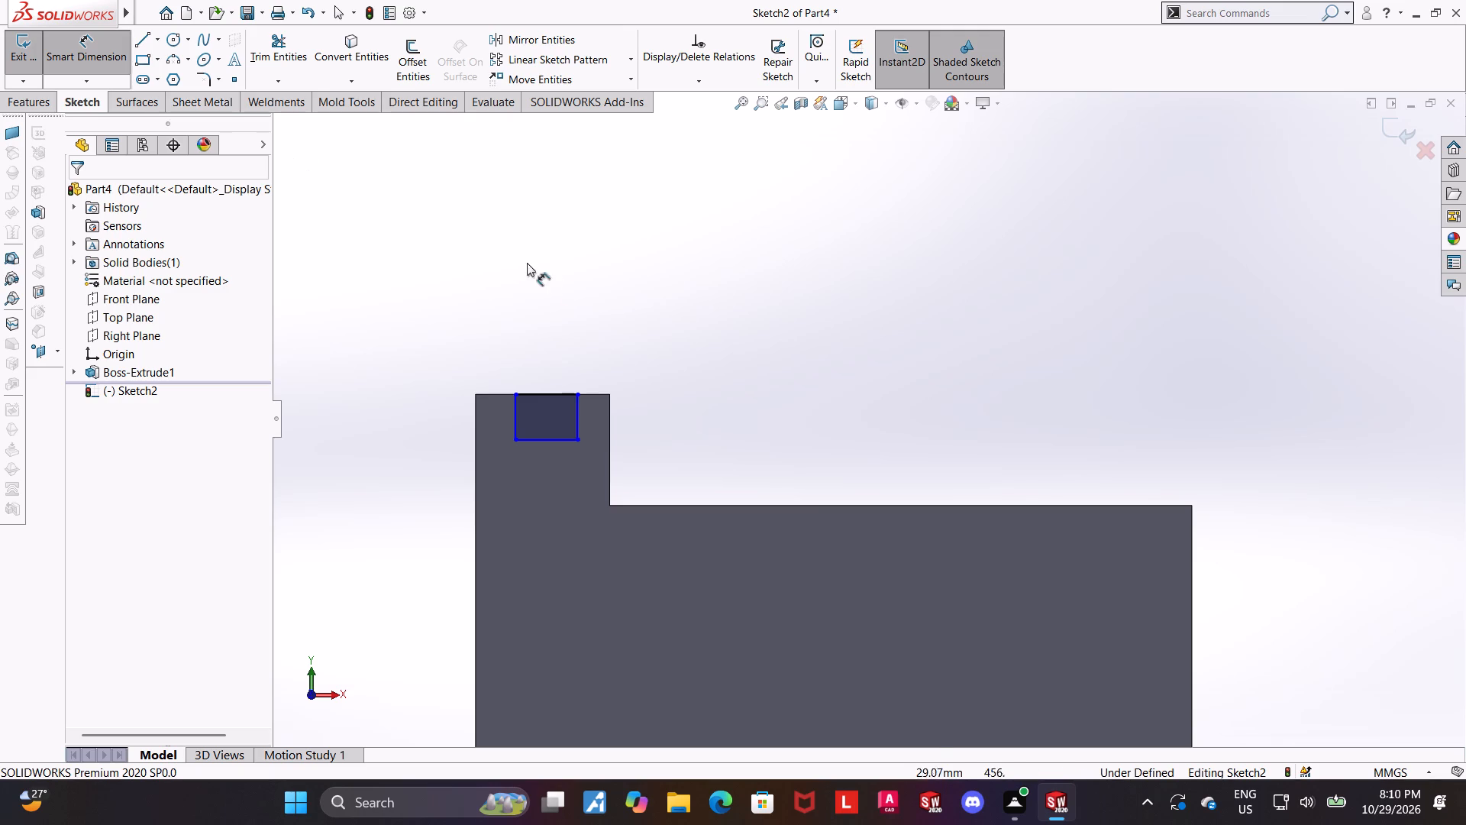
click(517, 410)
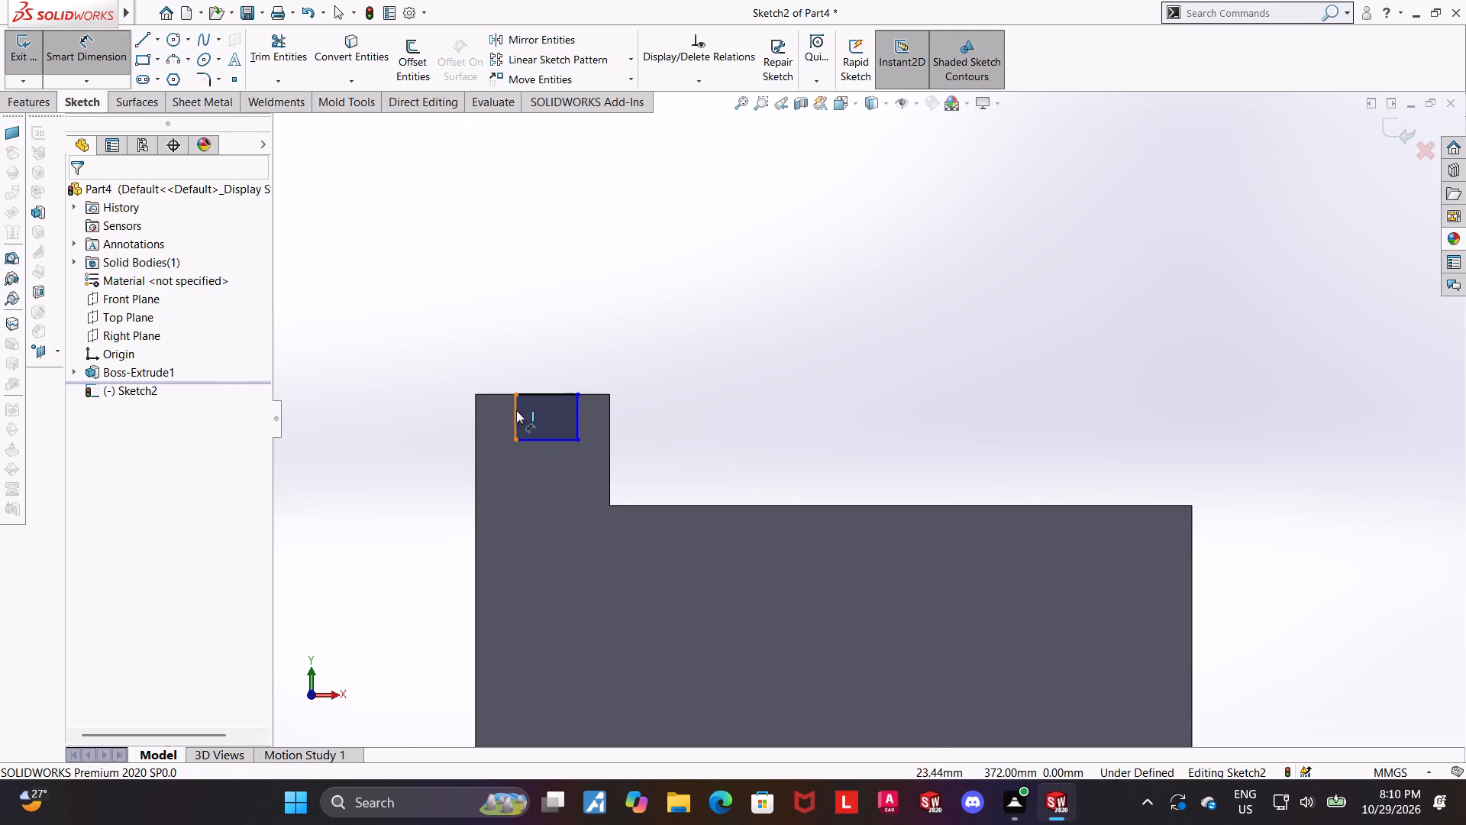
click(477, 410)
click(480, 325)
key(3)
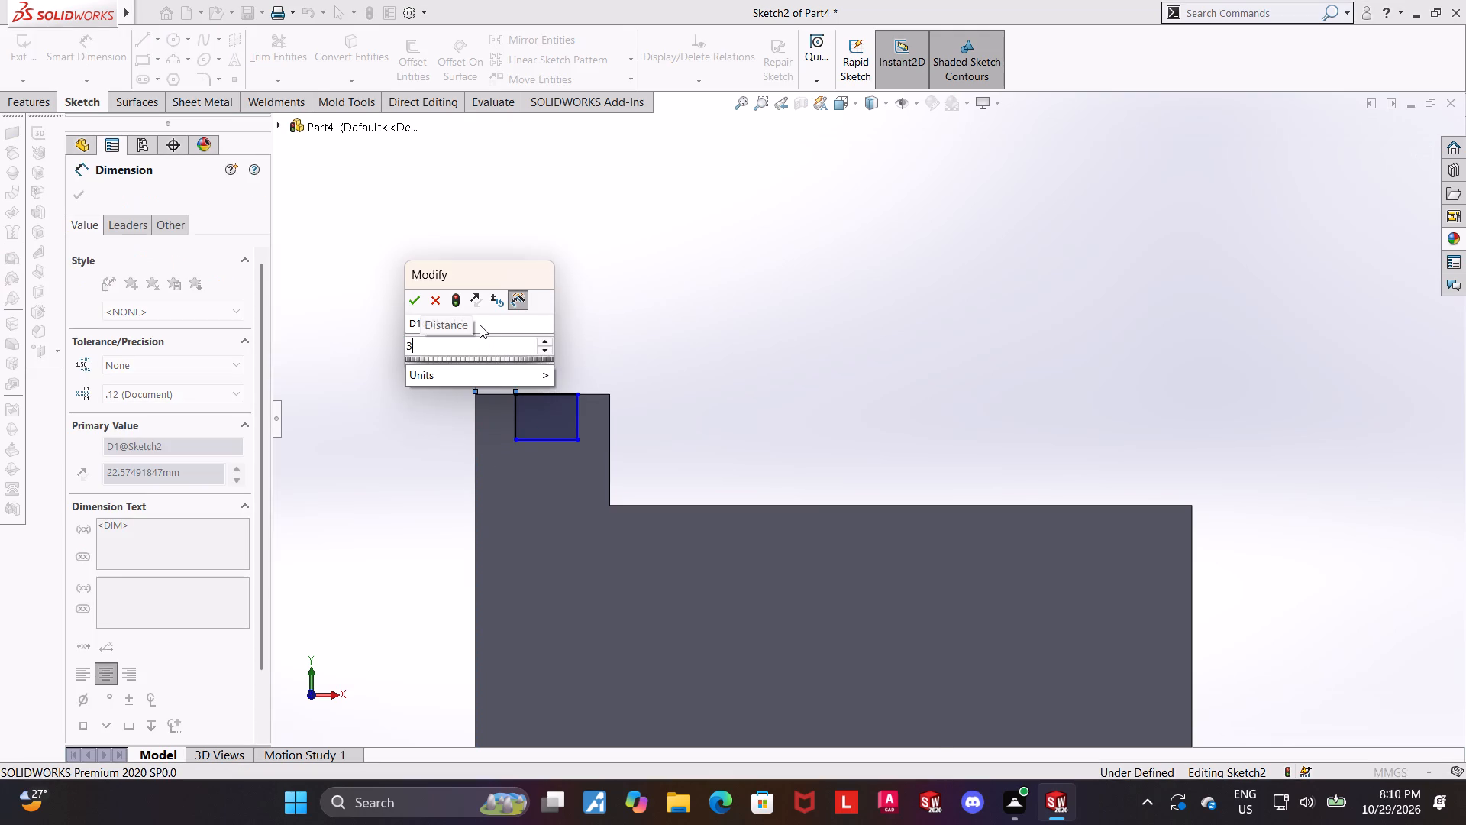
key(8)
key(Return)
key(Escape)
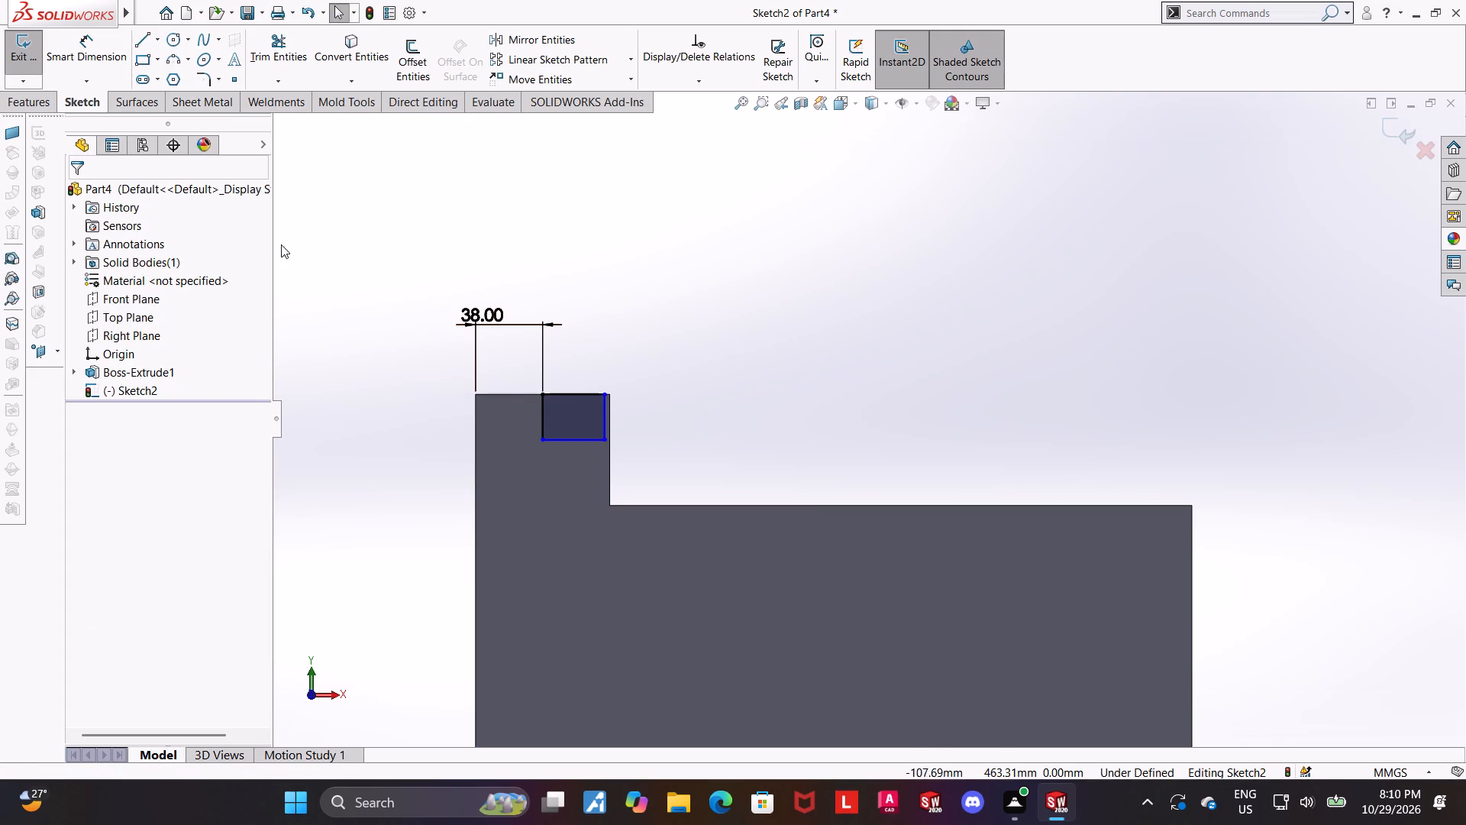
Dimension the rectangle's width between its two vertical sides as 26 mm.
click(105, 60)
click(601, 420)
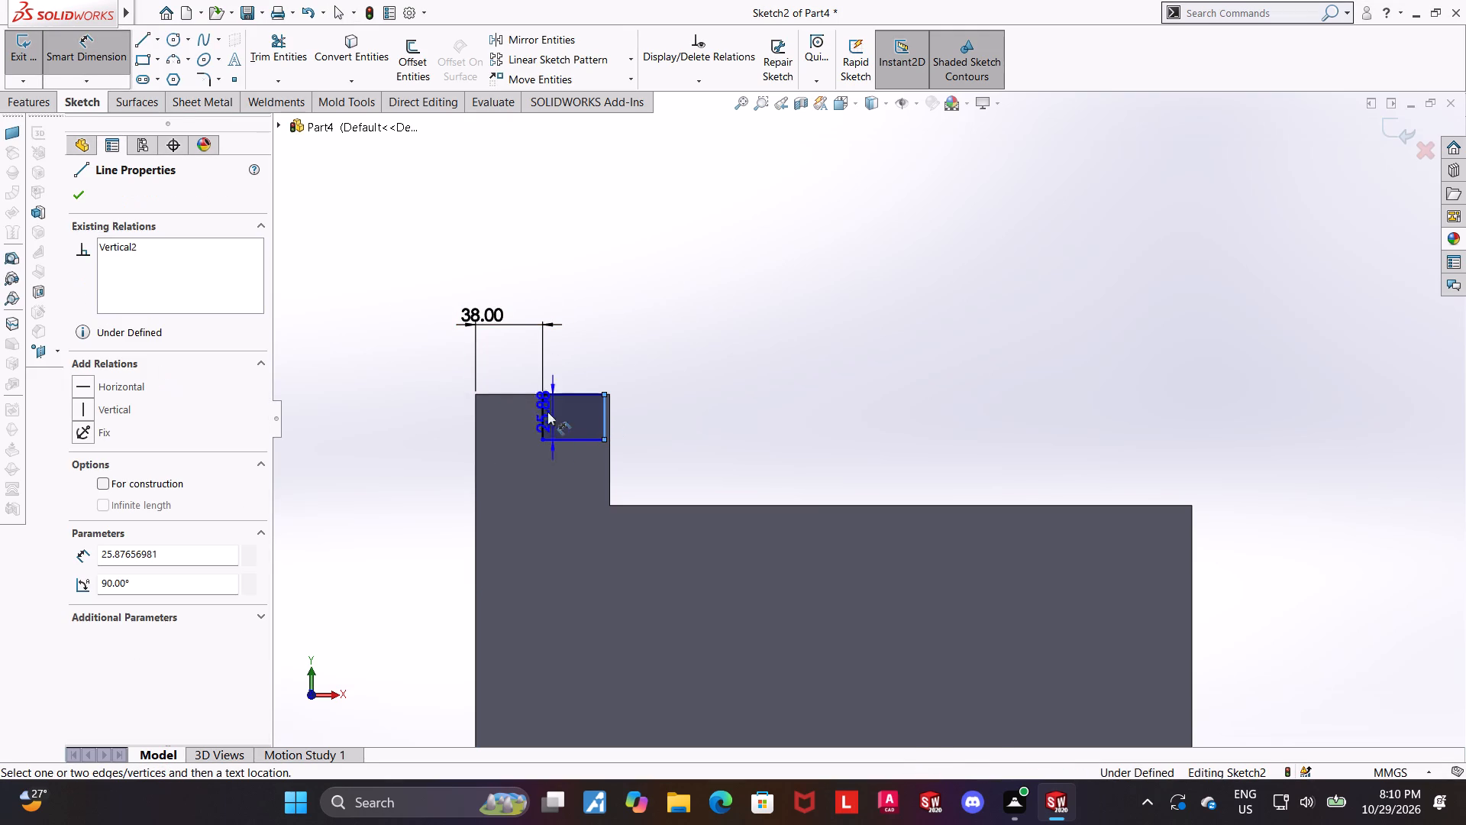
click(538, 413)
click(589, 353)
text(26)
key(Return)
key(Escape)
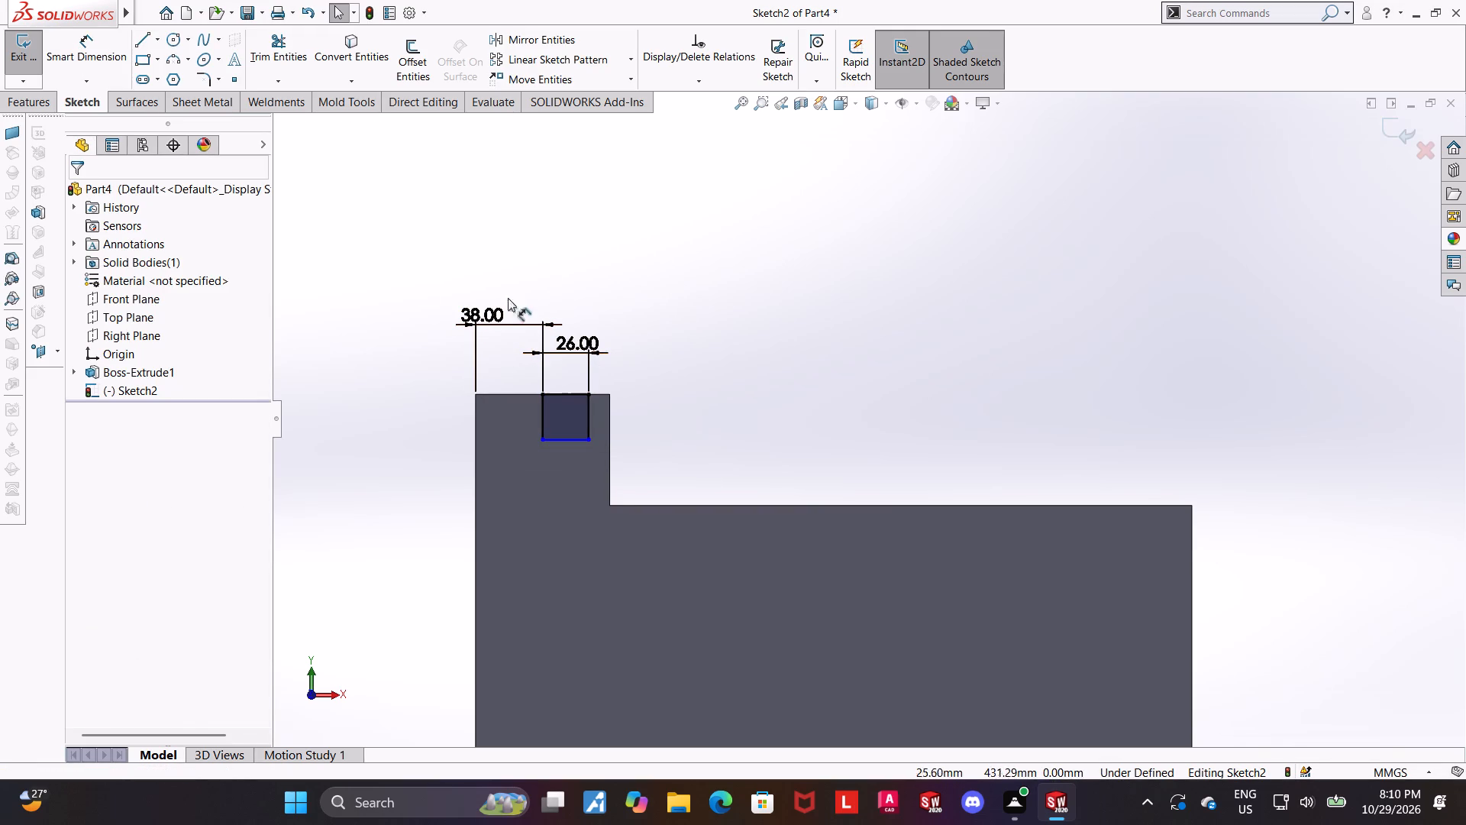
Dimension the rectangle's depth from the tab's top edge to its bottom line as 13 mm.
click(94, 47)
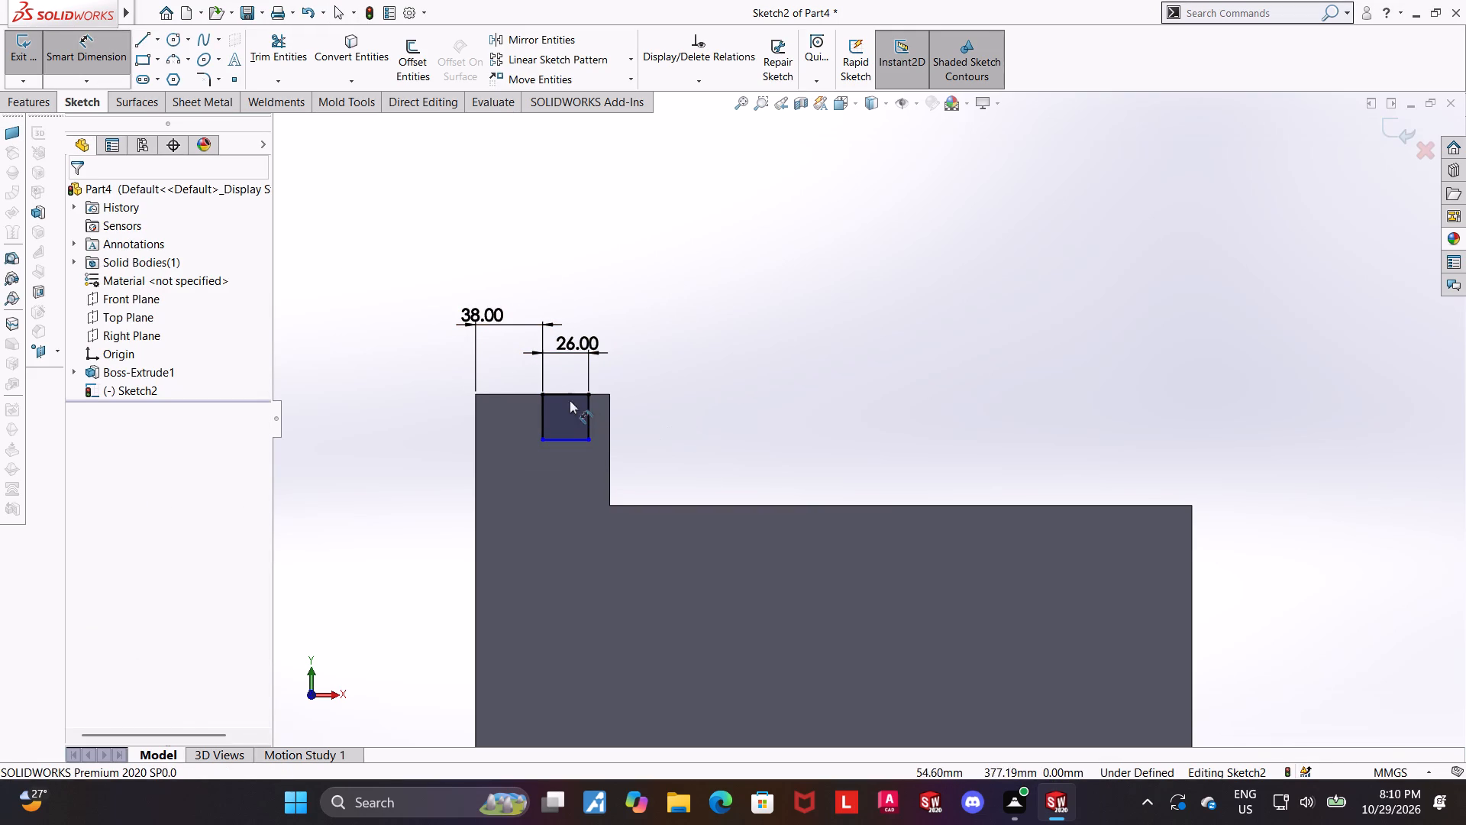
click(567, 396)
click(568, 440)
click(411, 432)
text(13)
key(Return)
key(Escape)
click(803, 368)
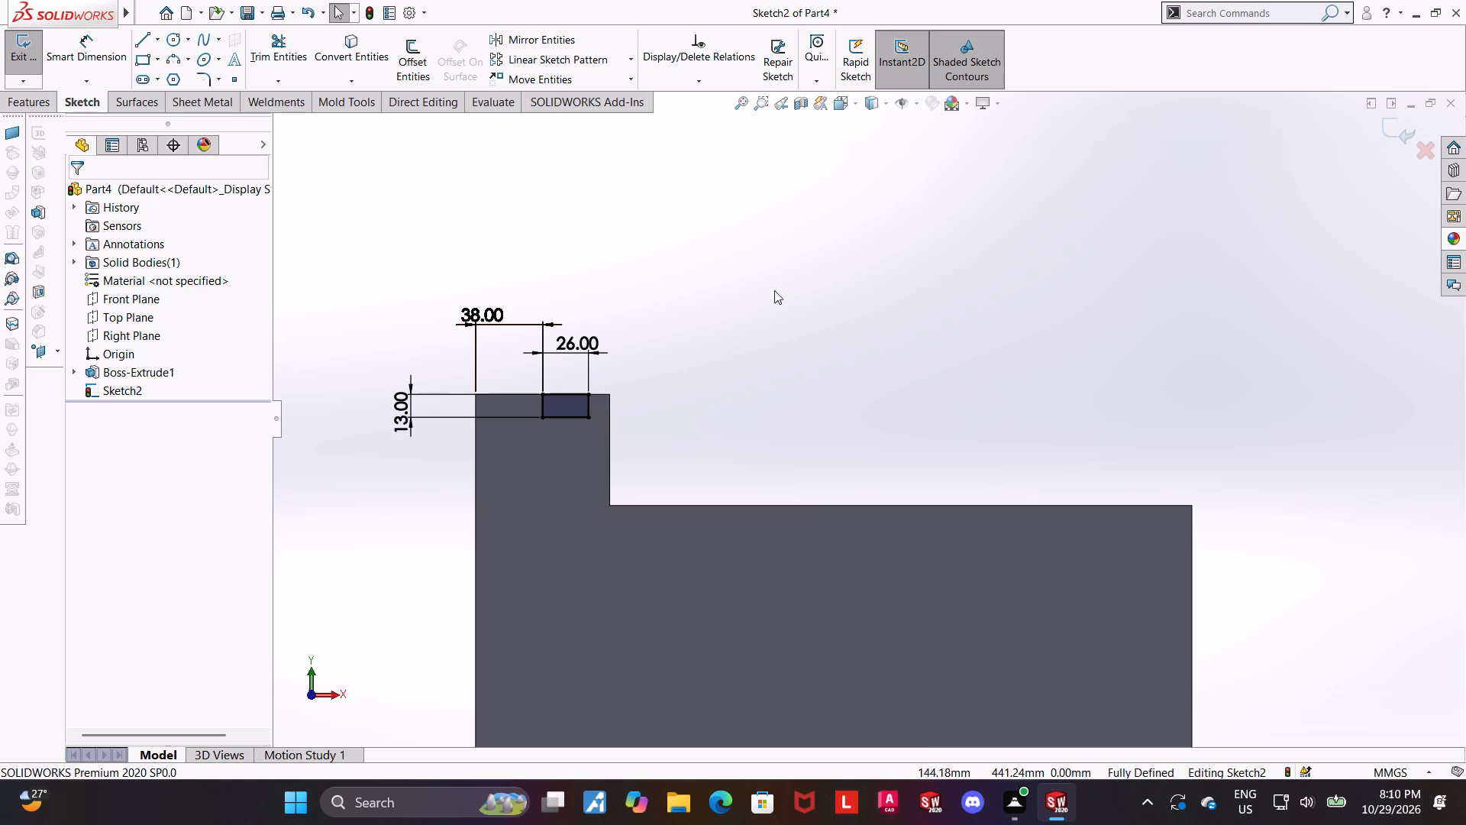
Exit the sketch and cut-extrude the rectangle with the Through All end condition to form a groove along the tab.
scroll(1070, 358, up, 1)
scroll(1060, 370, down, 1)
middle_drag(1053, 373, 1003, 398)
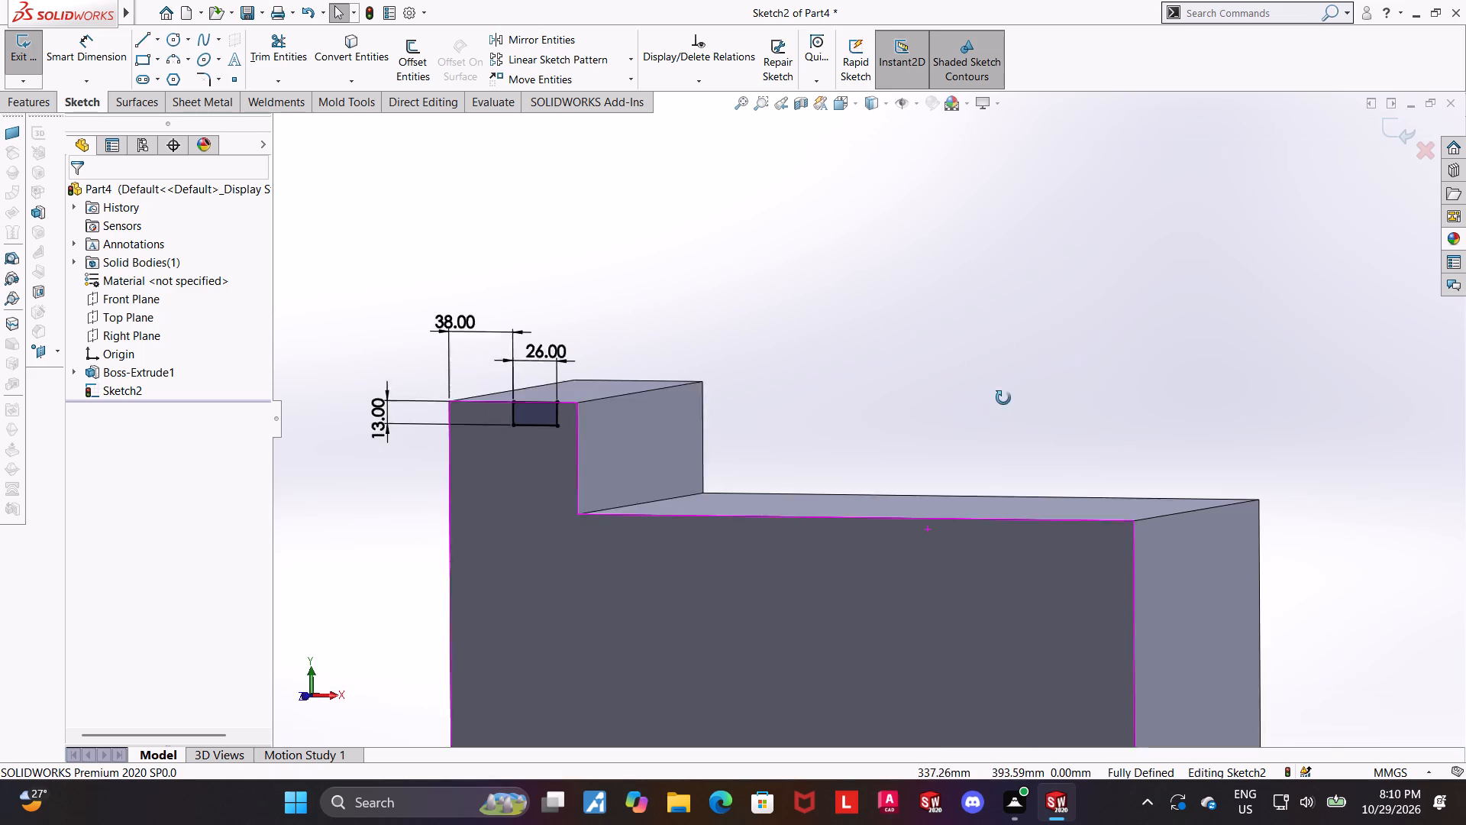
middle_drag(1003, 398, 997, 405)
click(1408, 125)
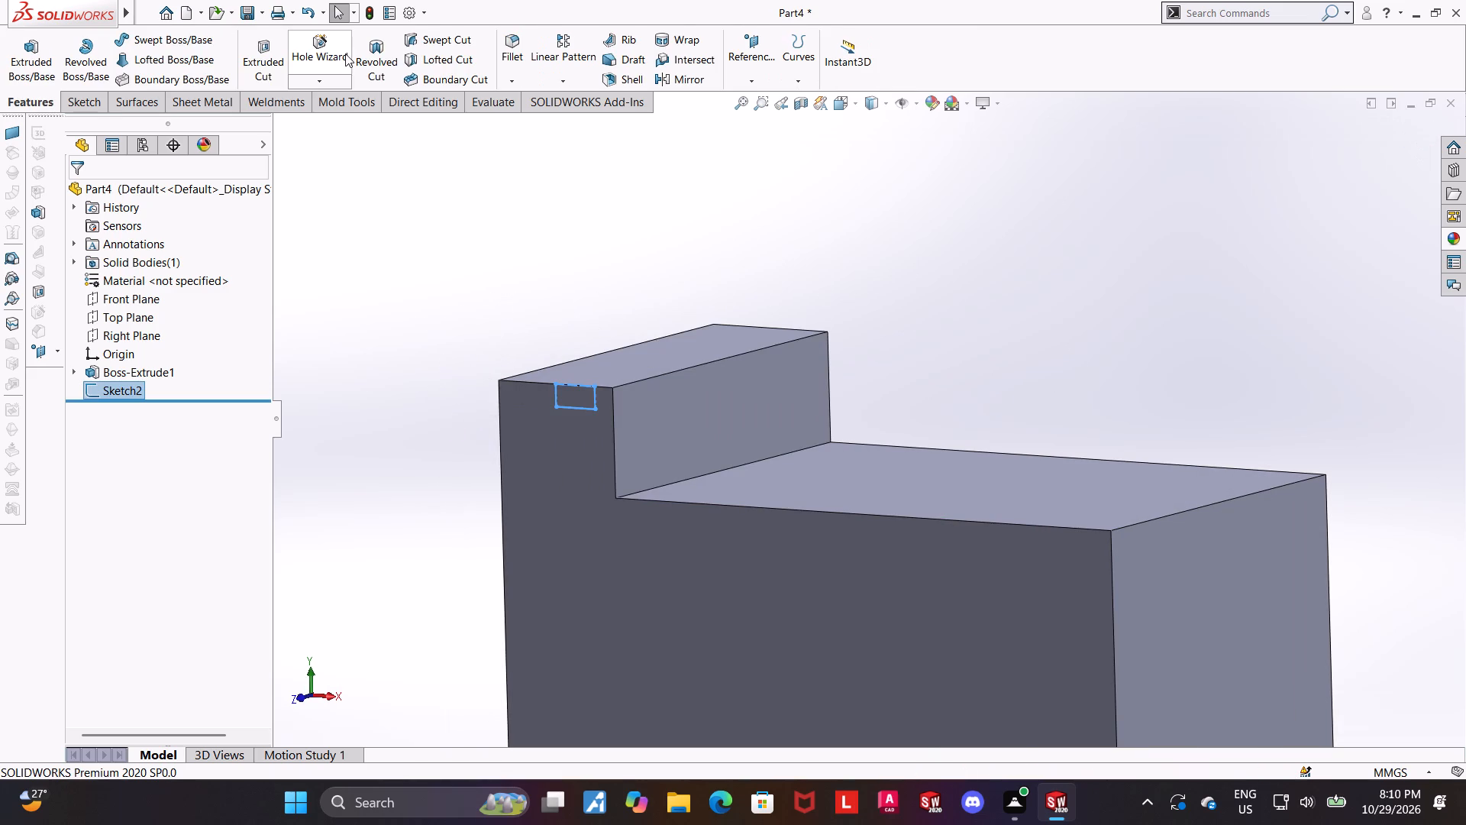
click(273, 49)
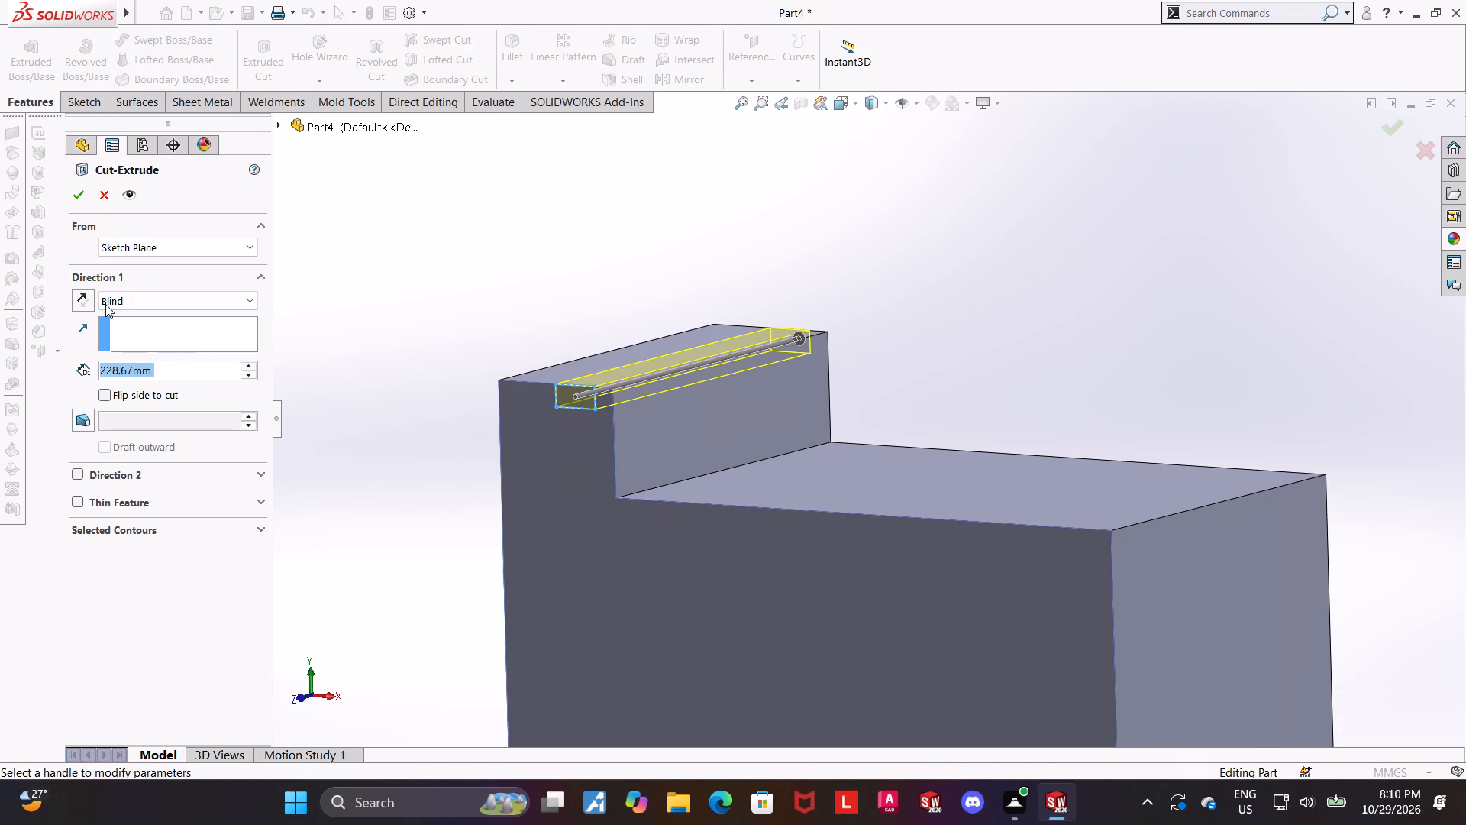
click(115, 290)
click(120, 295)
click(124, 324)
click(79, 208)
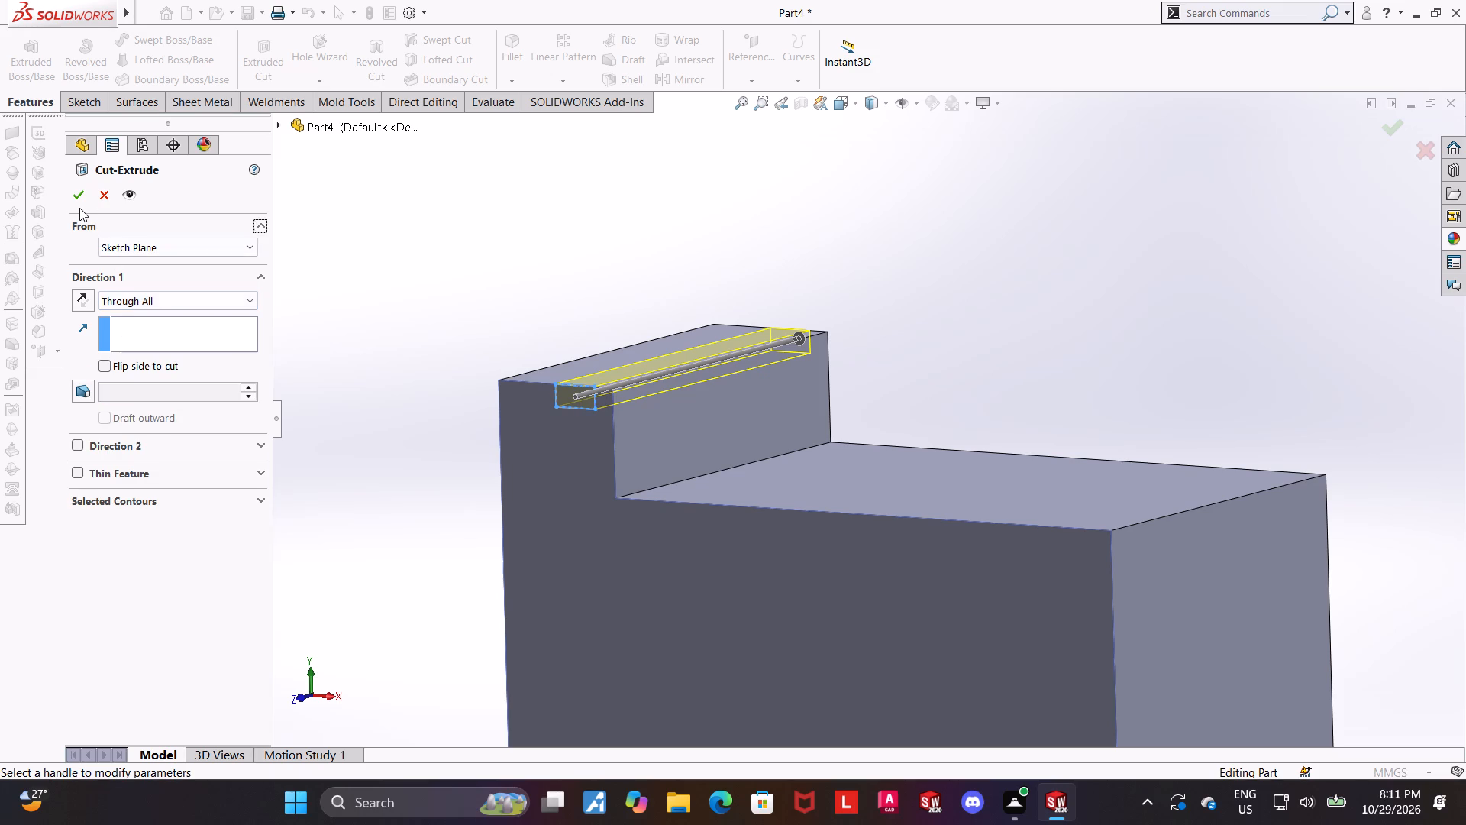
click(79, 201)
click(337, 338)
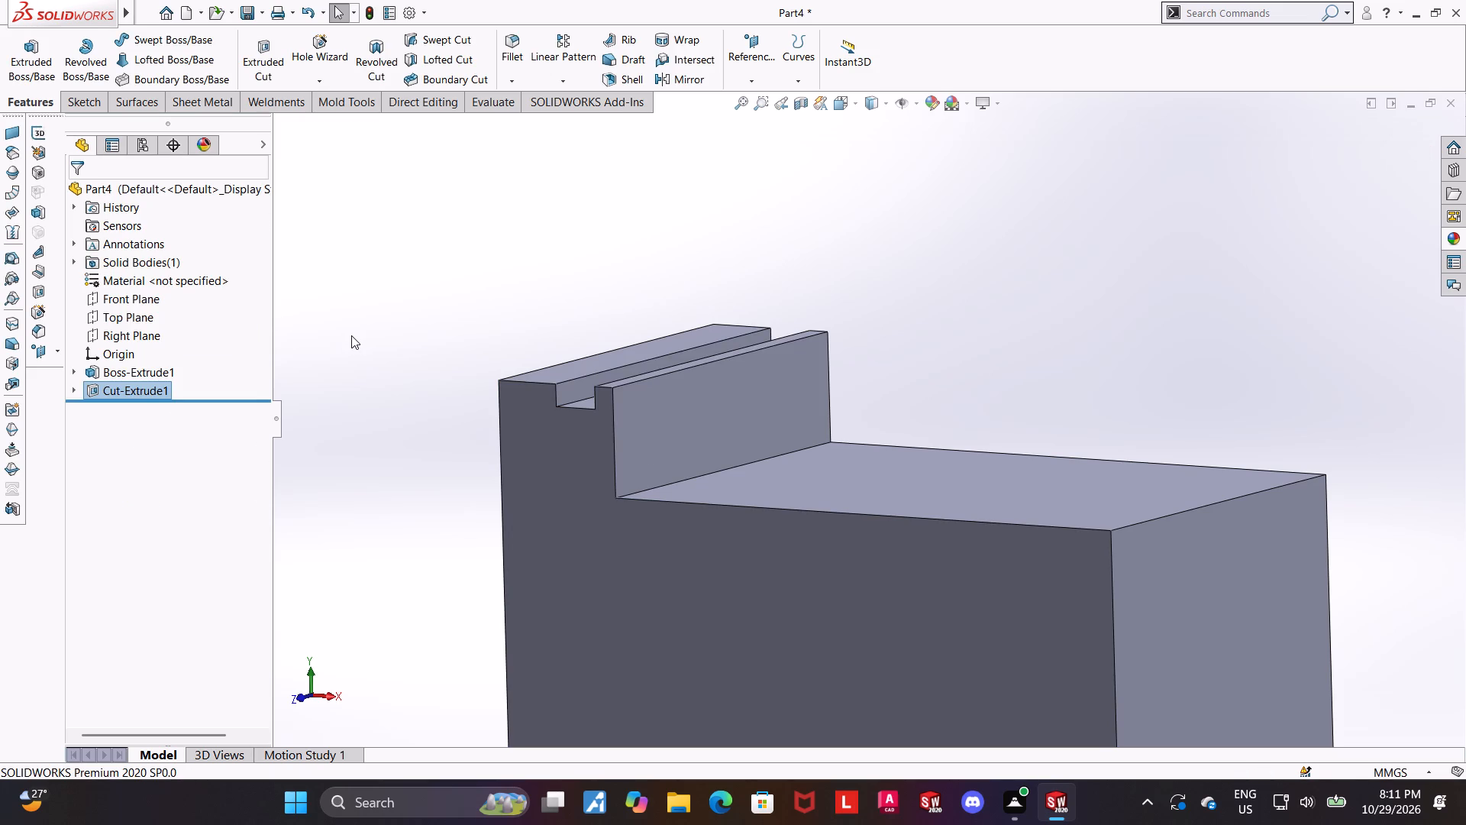
Examine the grooved block from several angles, including its upper faces.
middle_drag(350, 332, 359, 330)
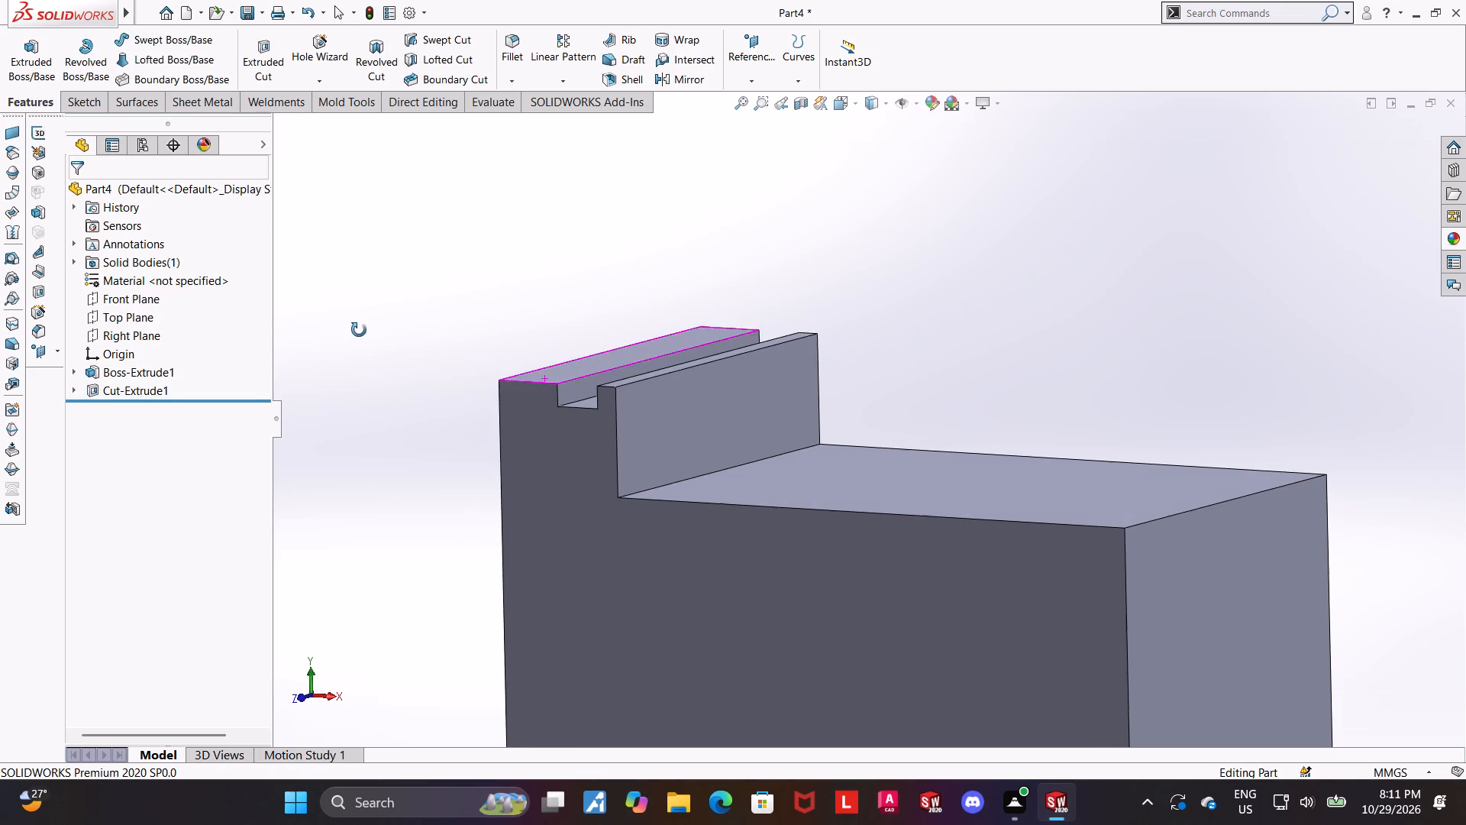
middle_drag(359, 330, 376, 490)
scroll(376, 477, up, 1)
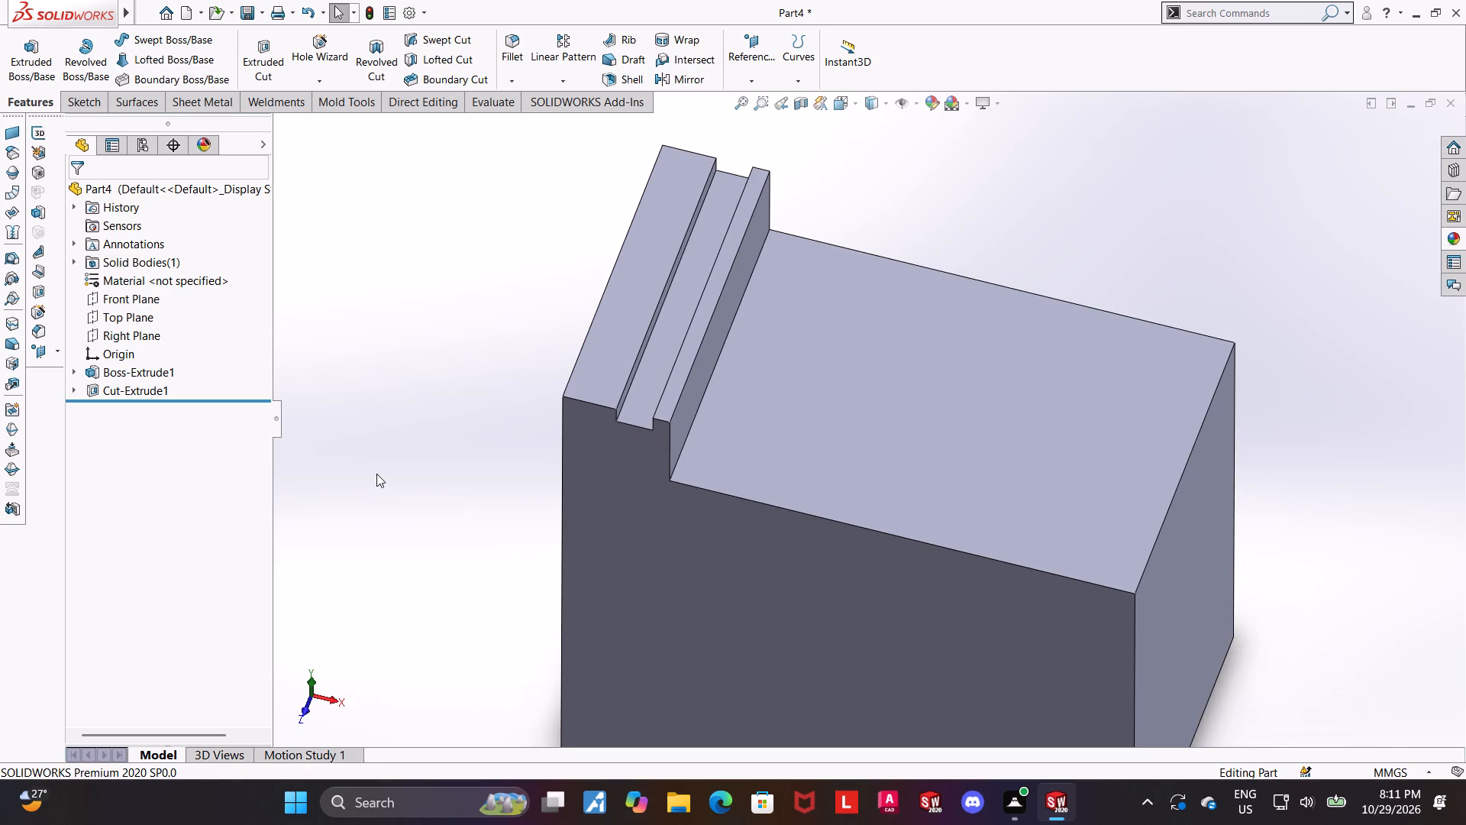
middle_drag(376, 460, 419, 508)
scroll(428, 471, up, 3)
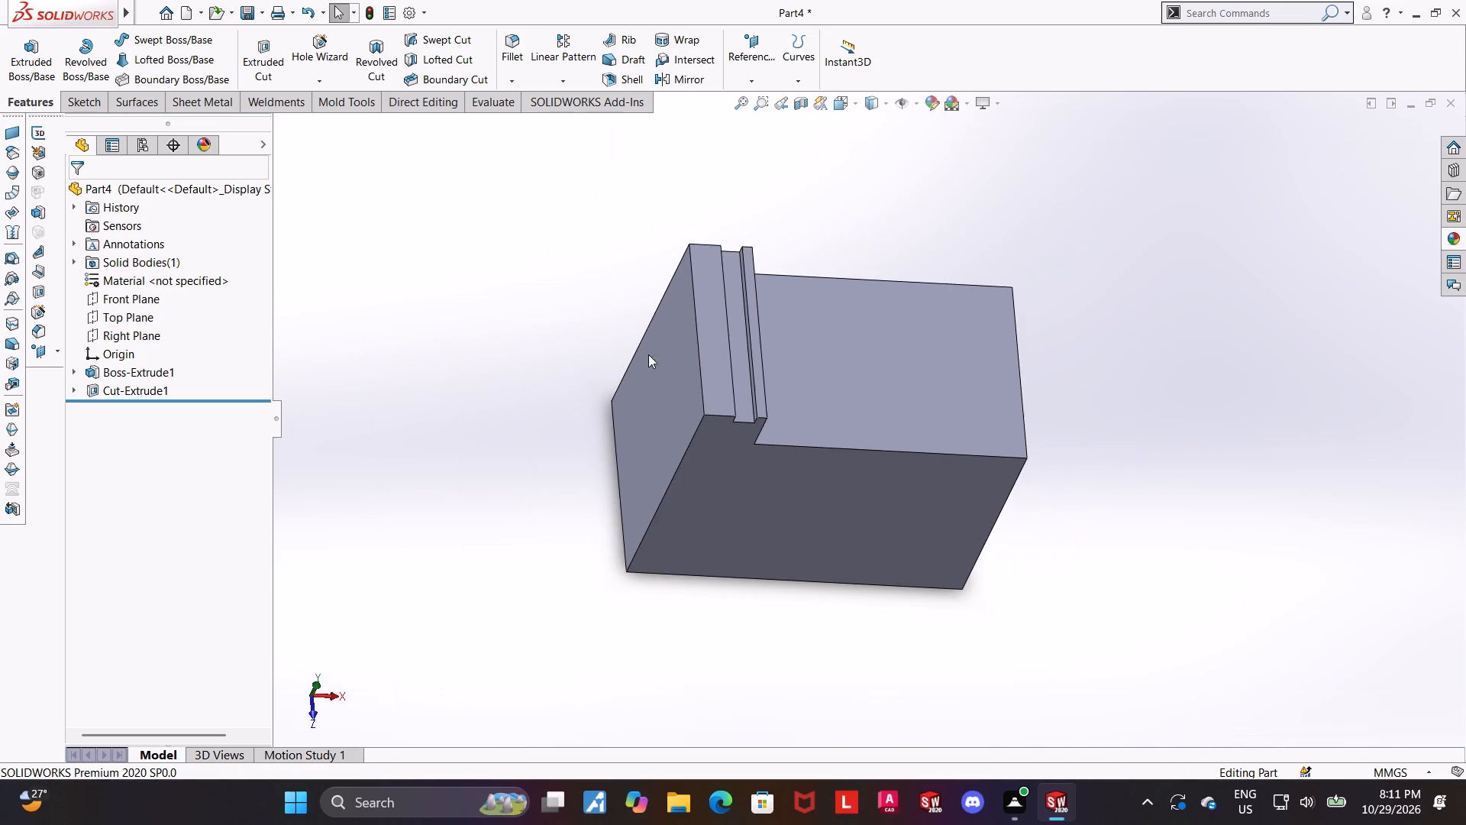
middle_drag(829, 340, 801, 370)
click(842, 95)
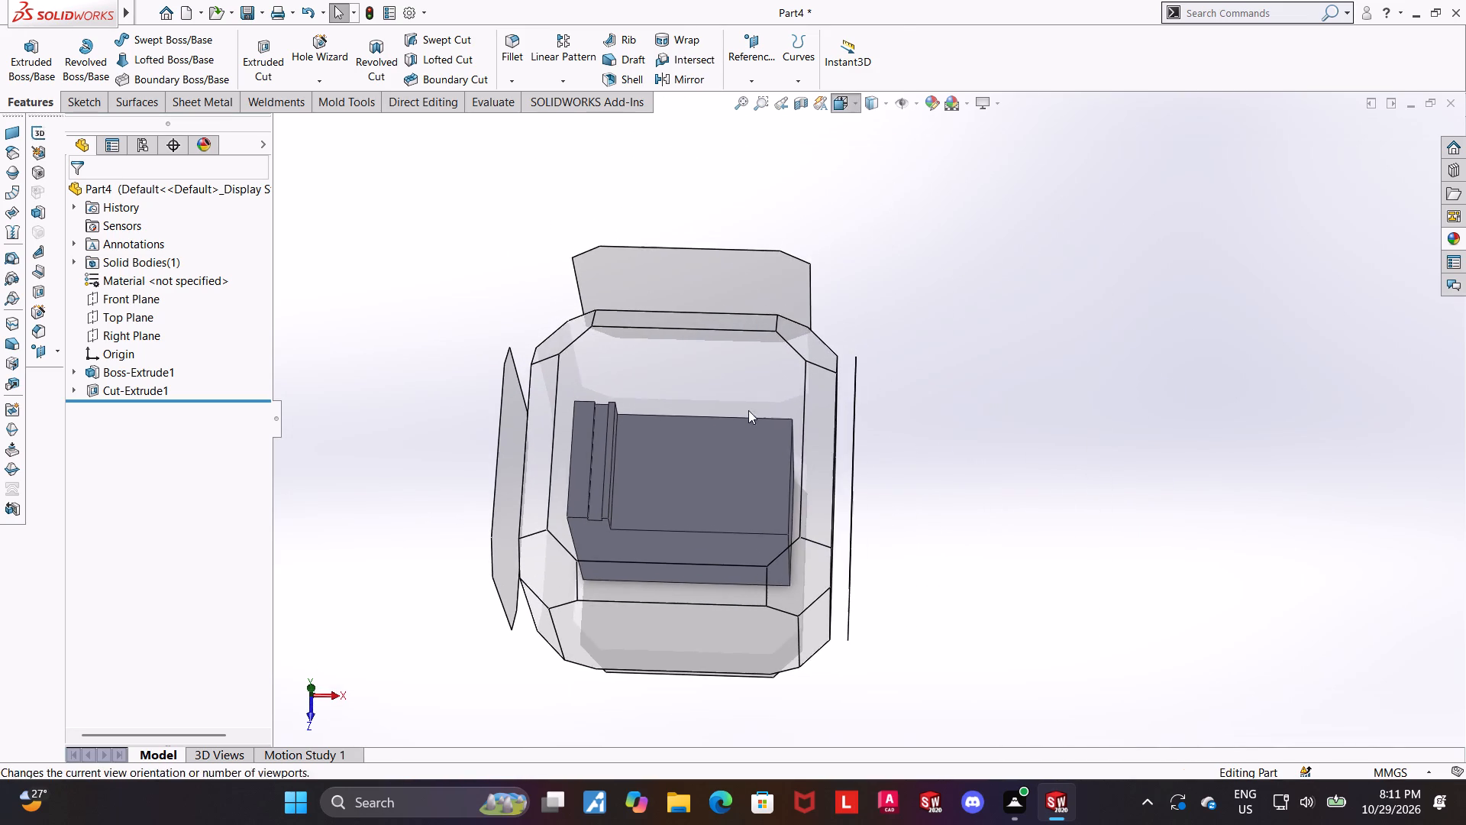
click(760, 468)
scroll(993, 449, up, 1)
middle_drag(951, 455, 948, 351)
scroll(948, 445, up, 1)
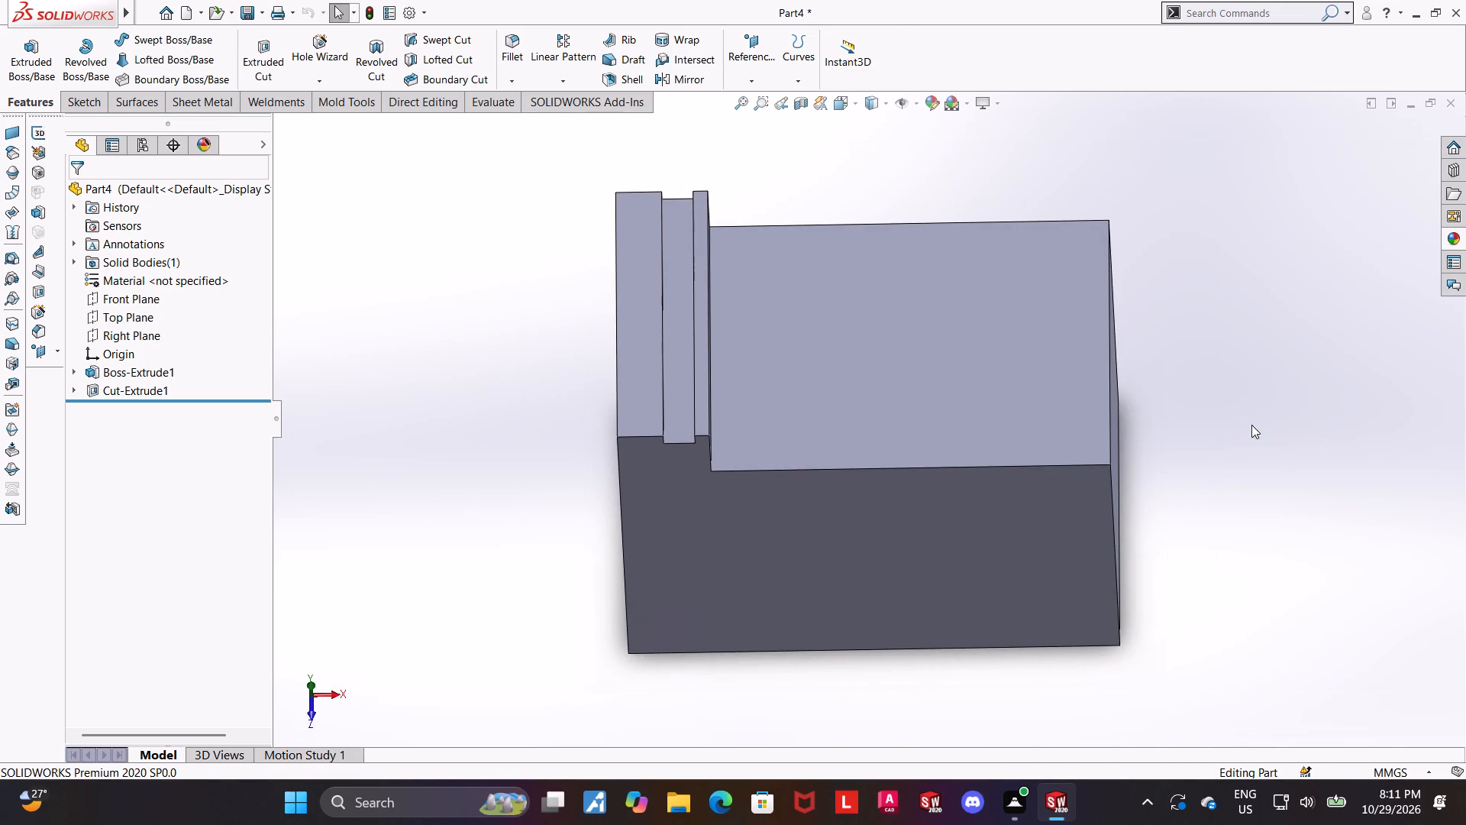
click(1251, 425)
scroll(631, 365, down, 1)
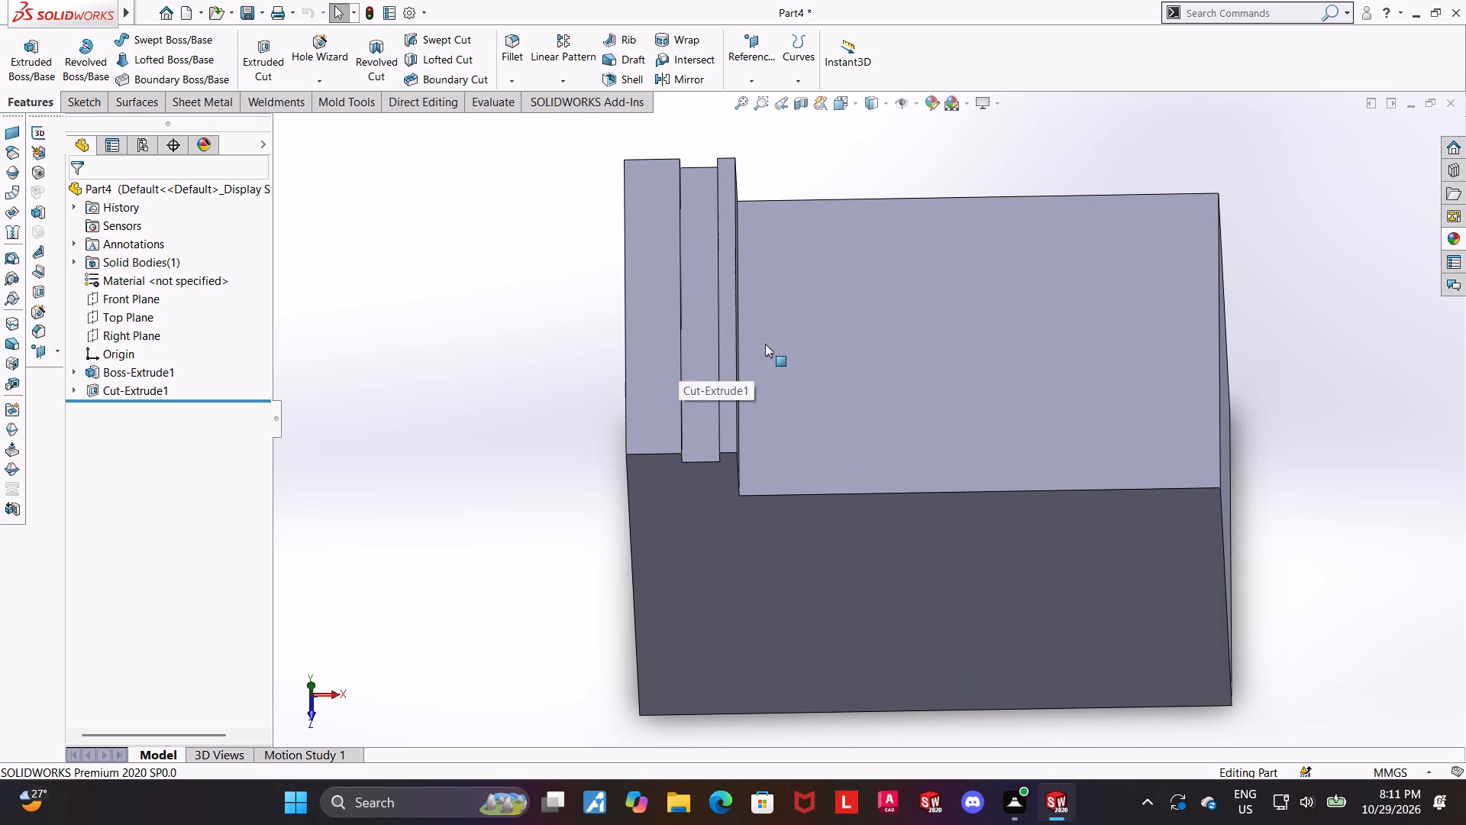
Start a Hole Wizard plain hole using the ANSI Metric standard and the Drill sizes type.
click(315, 39)
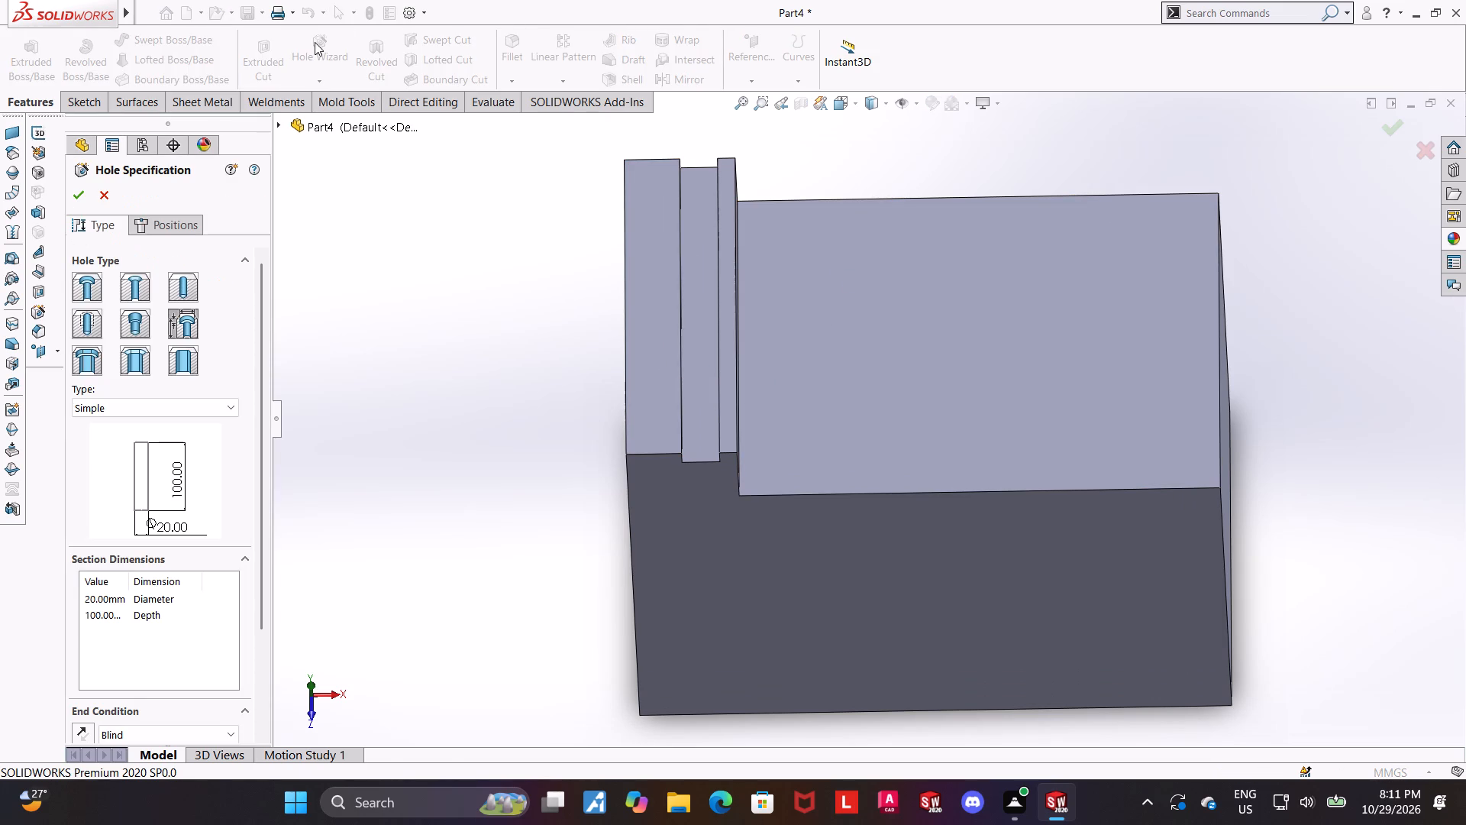
click(191, 292)
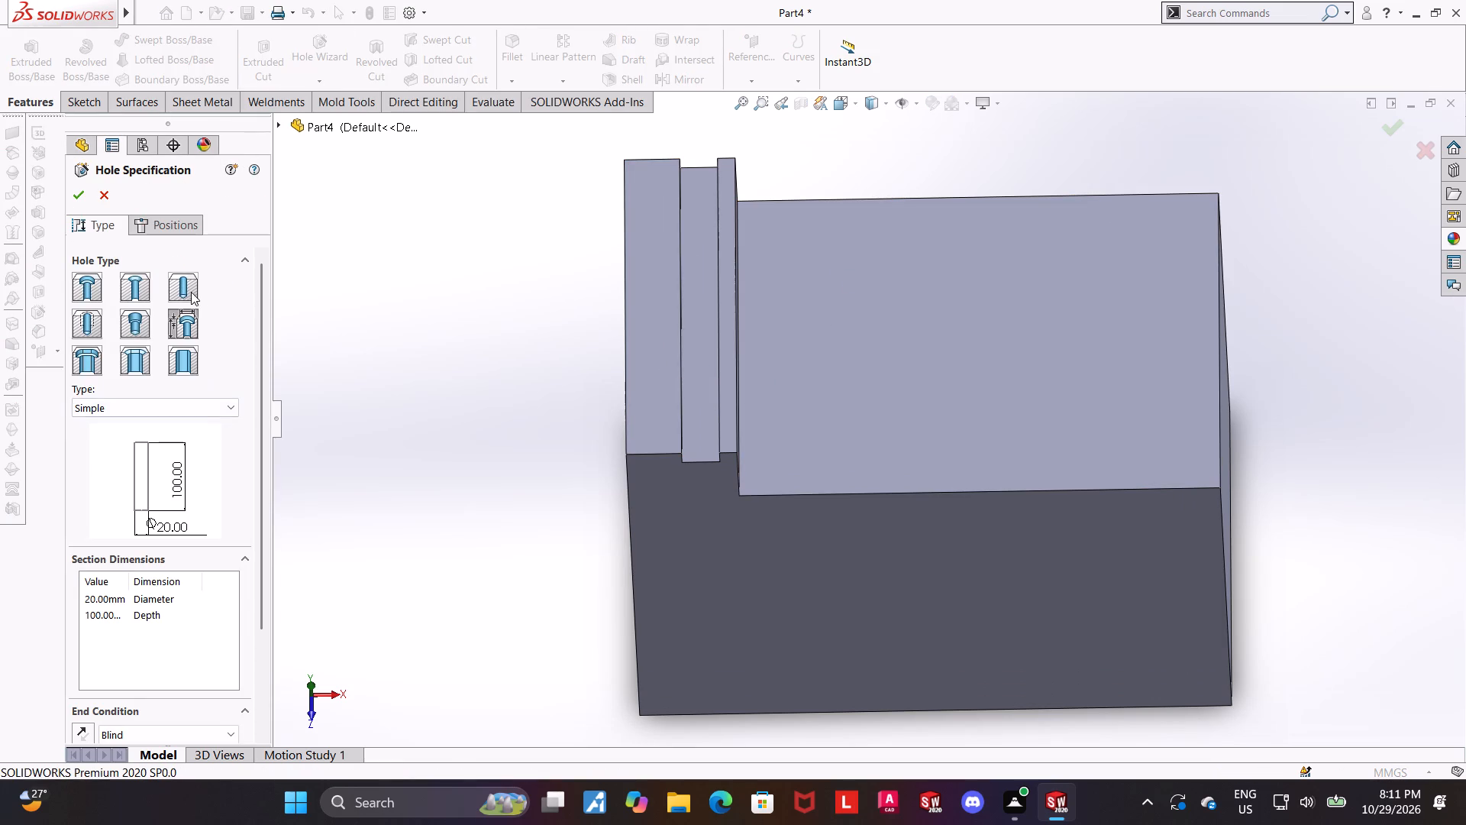
click(155, 488)
click(154, 487)
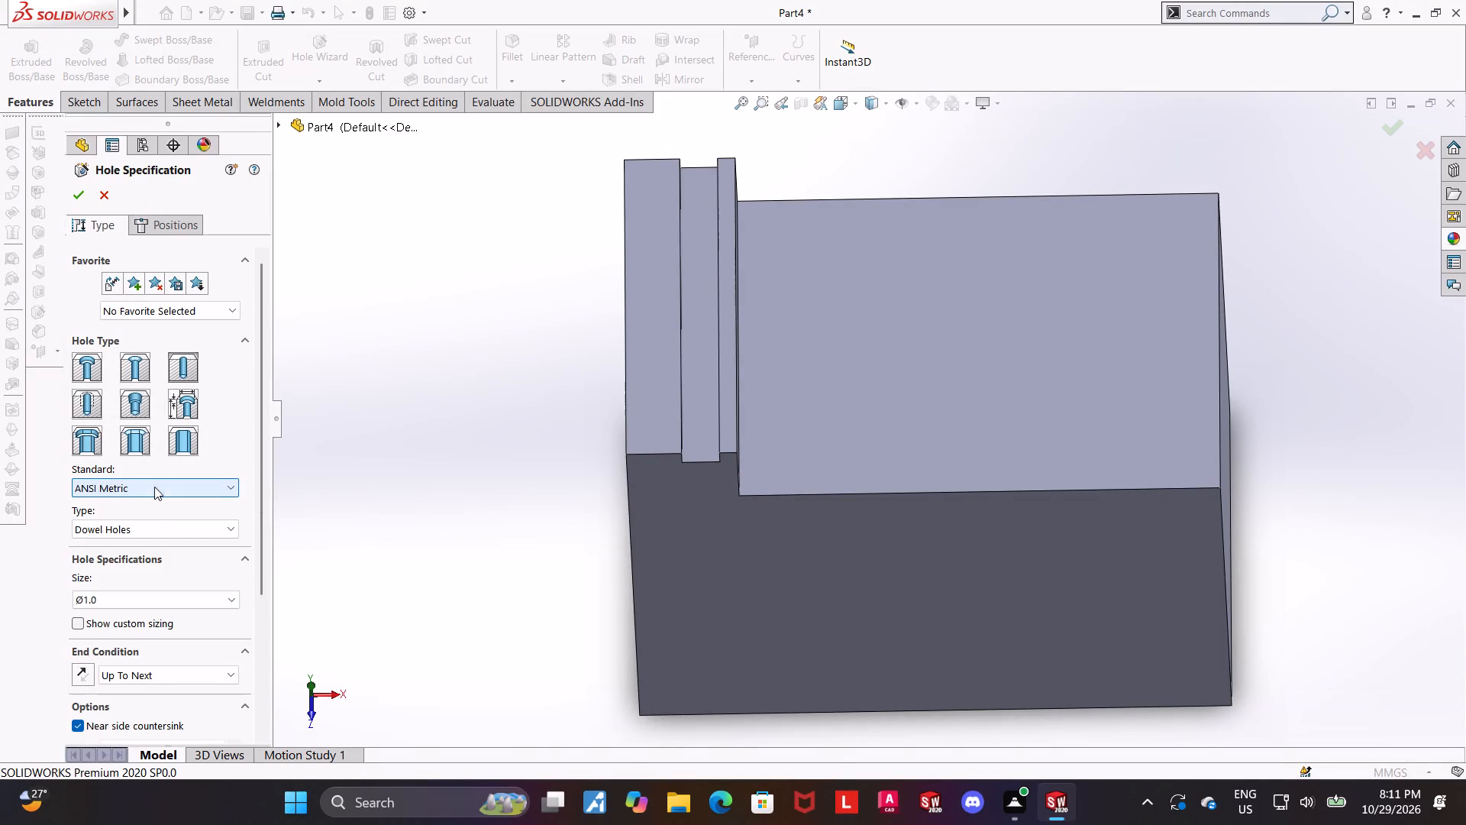
click(148, 532)
click(137, 563)
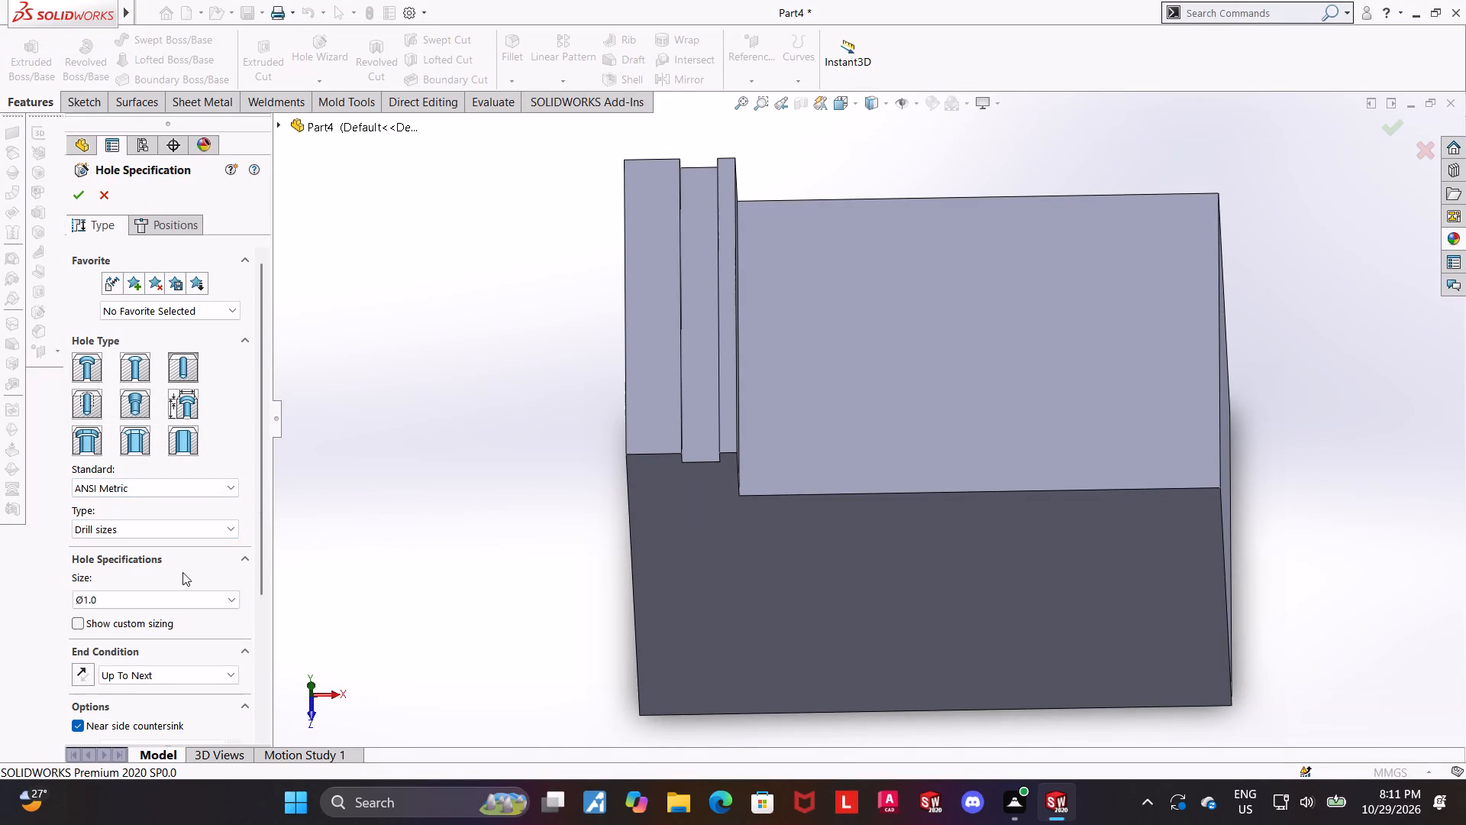
Choose the Ø1.0 drill size, enable custom sizing and set the hole diameter to 24 mm.
drag(262, 564, 262, 589)
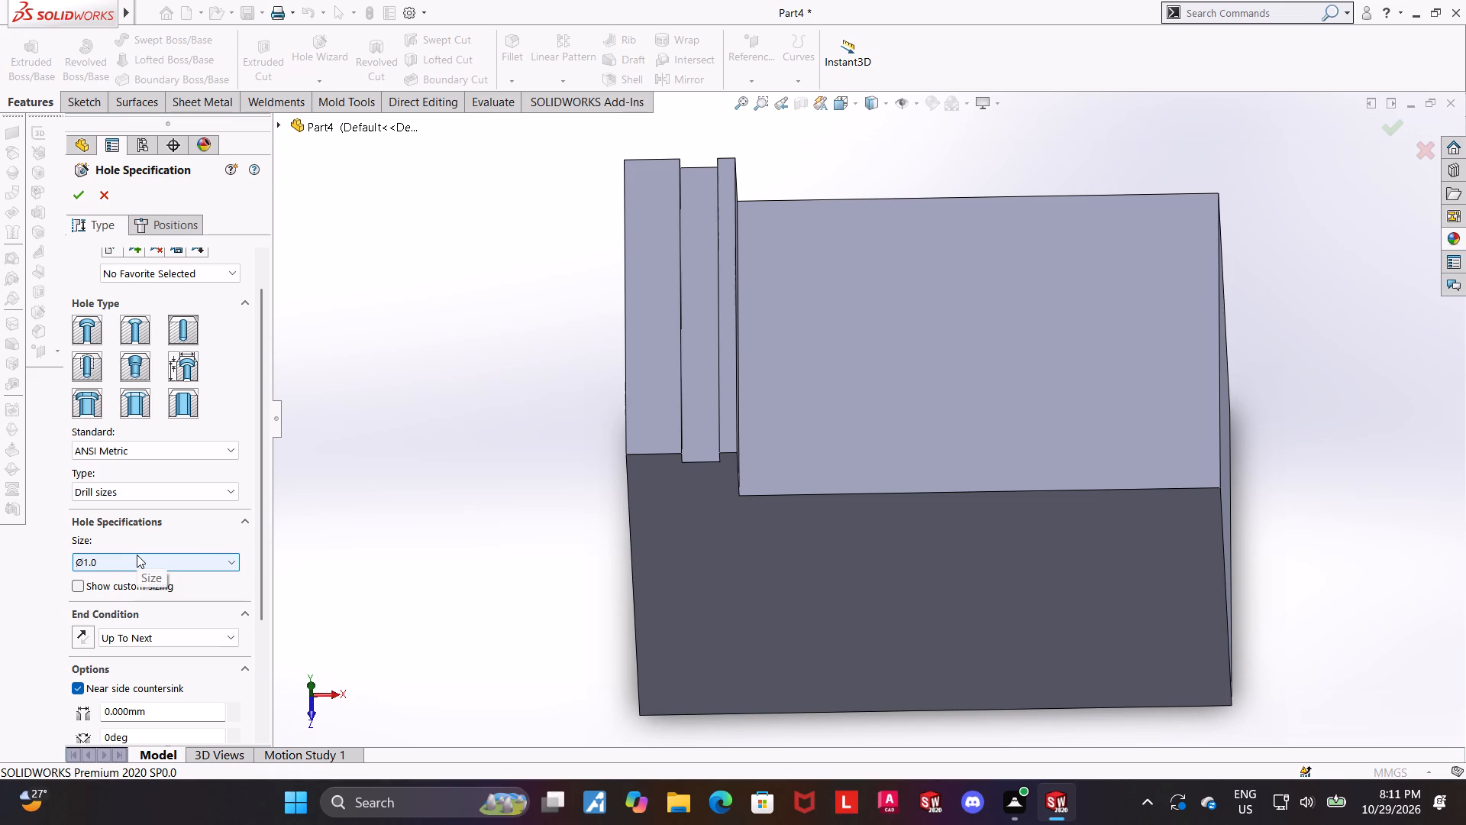
scroll(121, 668, down, 13)
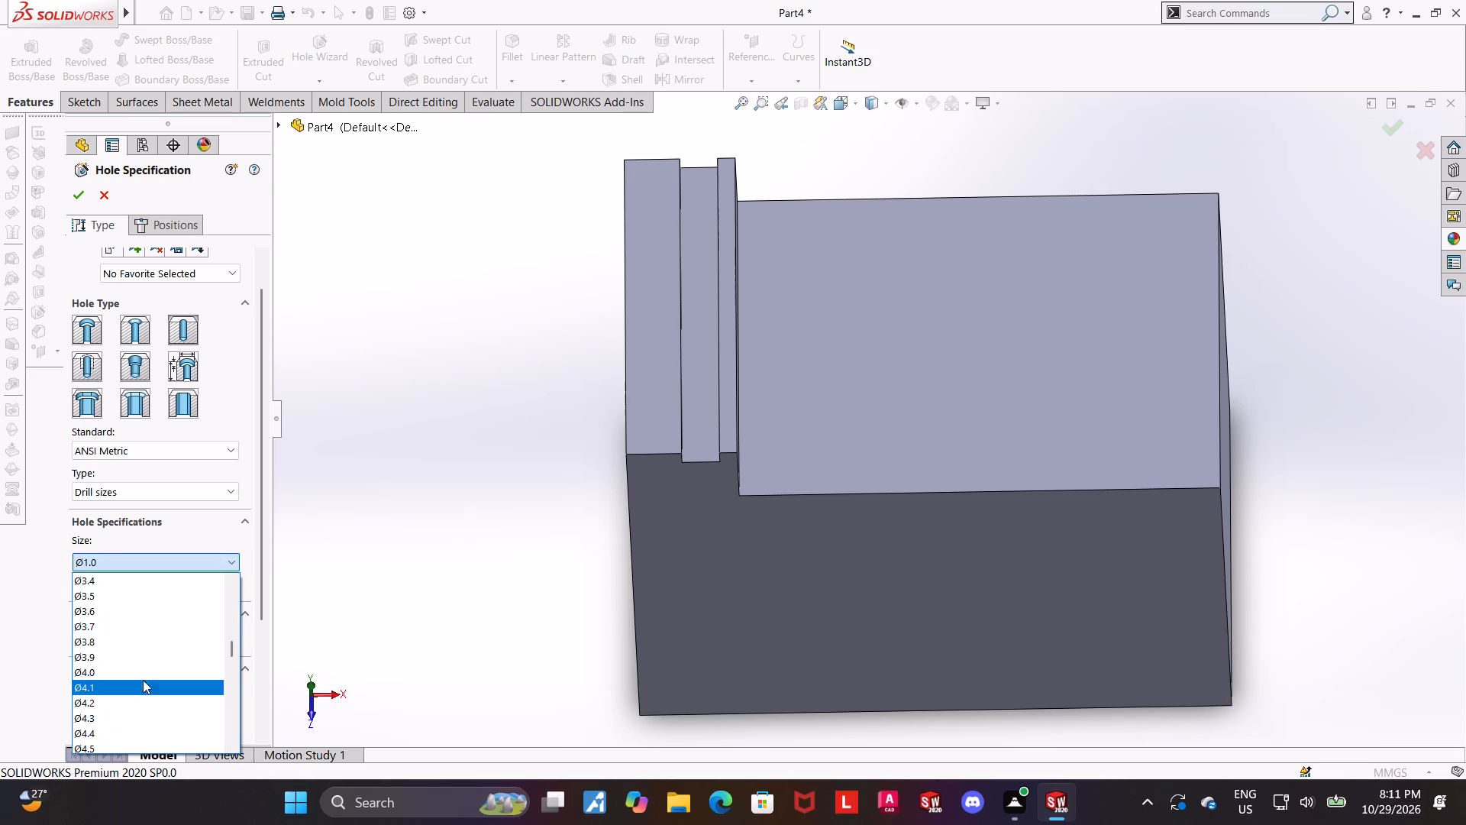
scroll(140, 653, up, 10)
scroll(117, 590, up, 5)
click(118, 580)
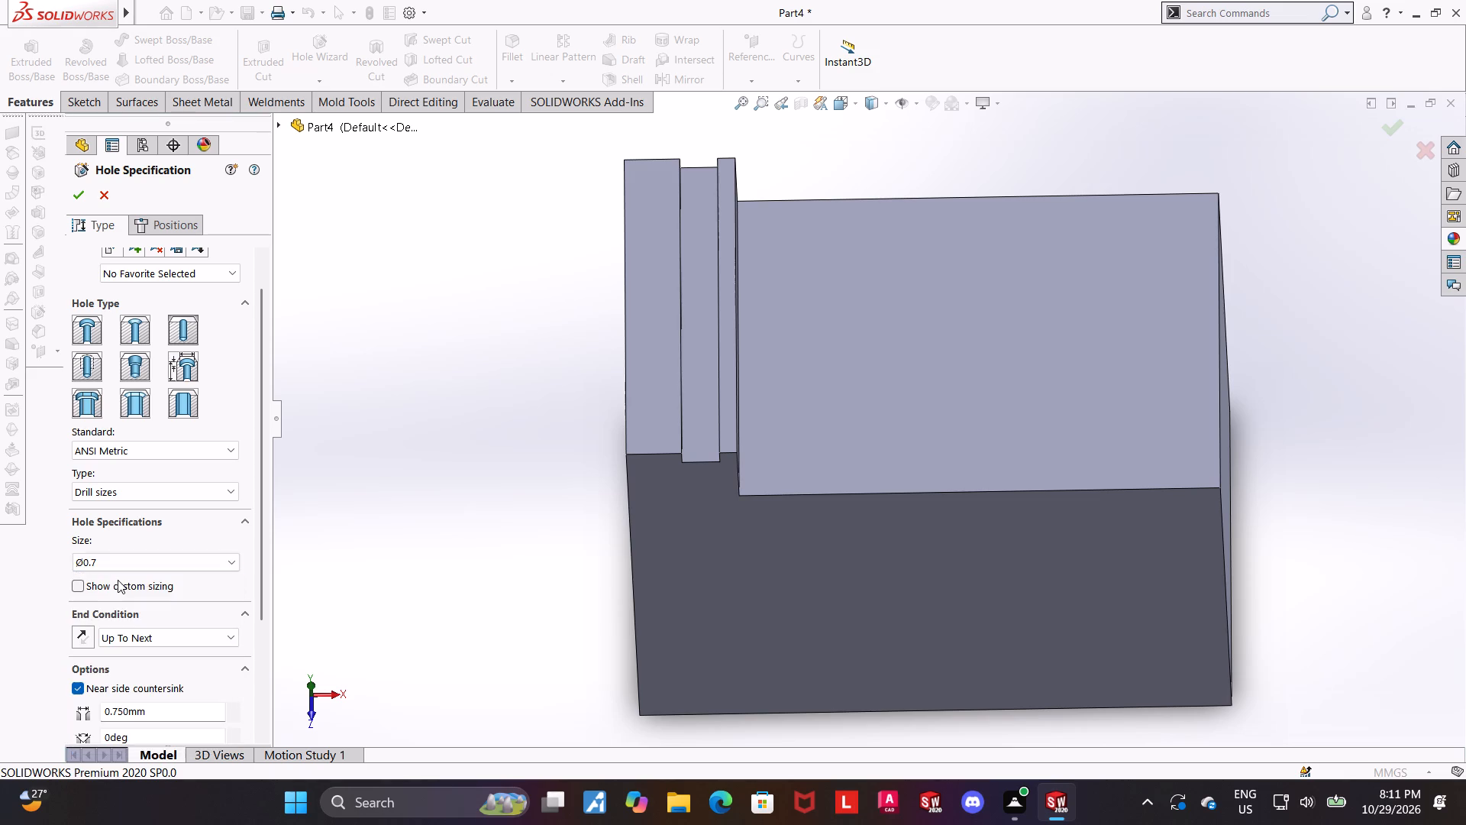
click(115, 565)
click(99, 667)
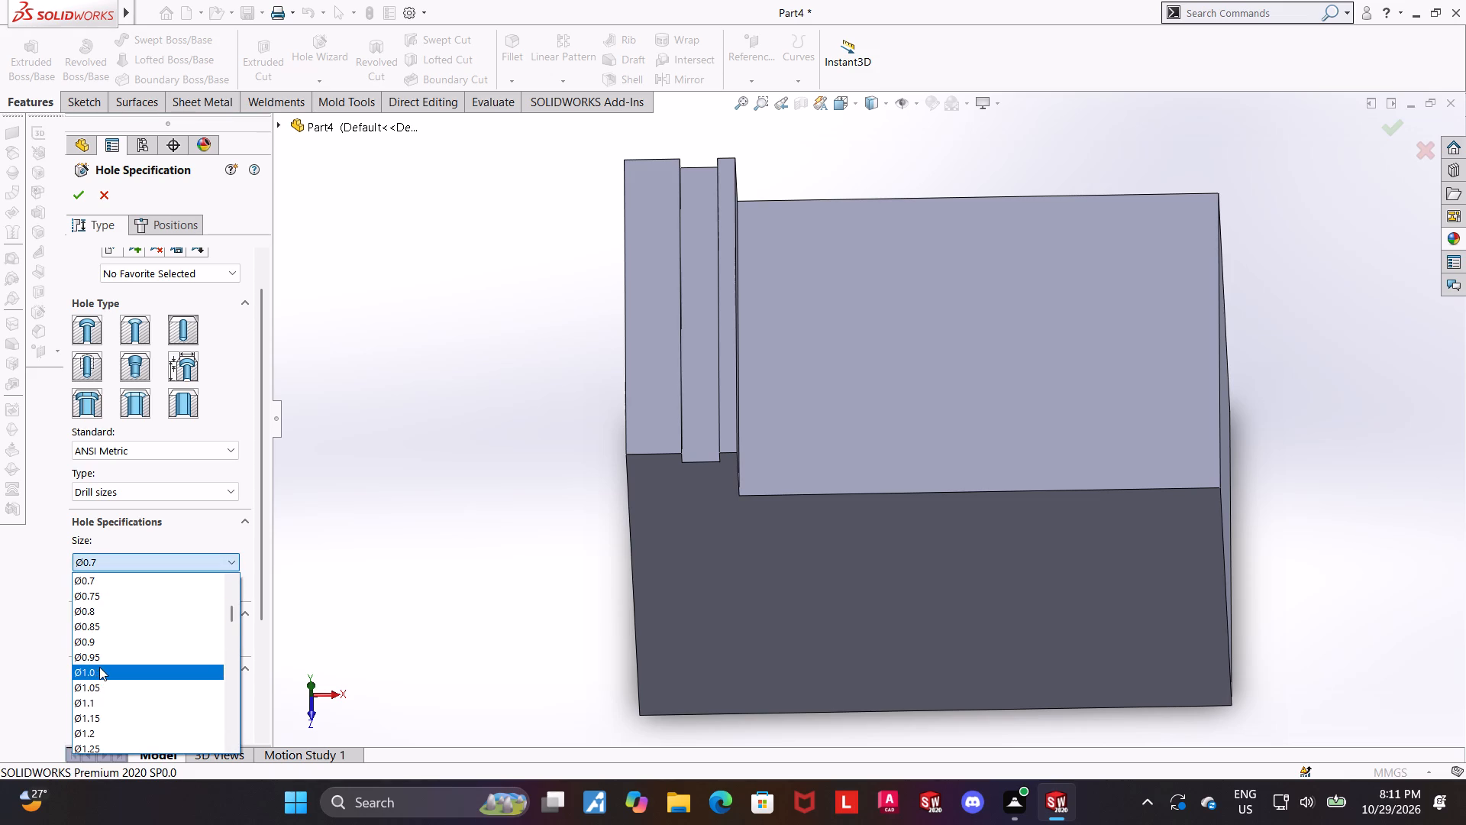
click(84, 584)
drag(169, 601, 147, 602)
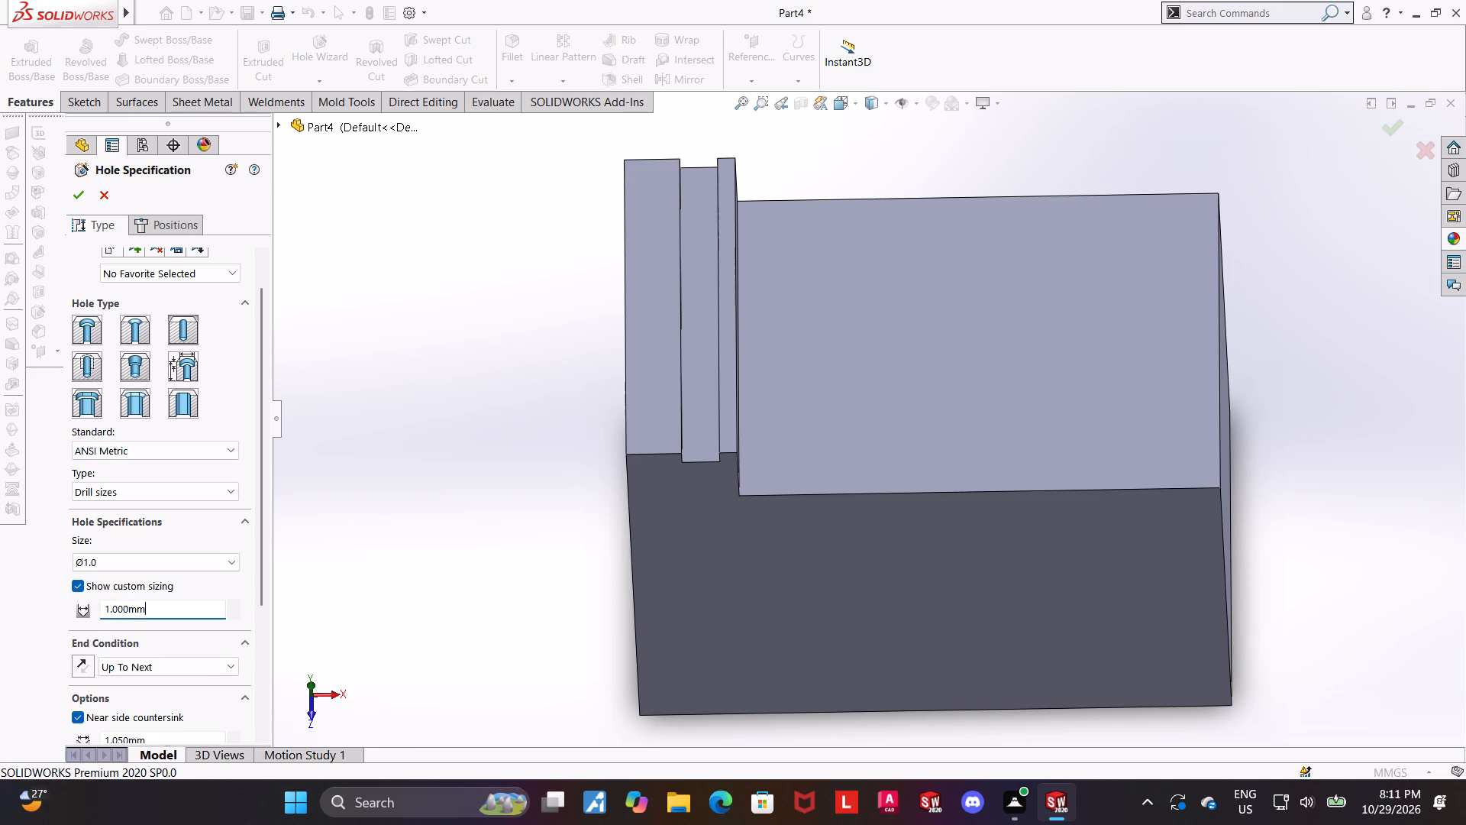
drag(147, 602, 8, 592)
text(24)
key(Return)
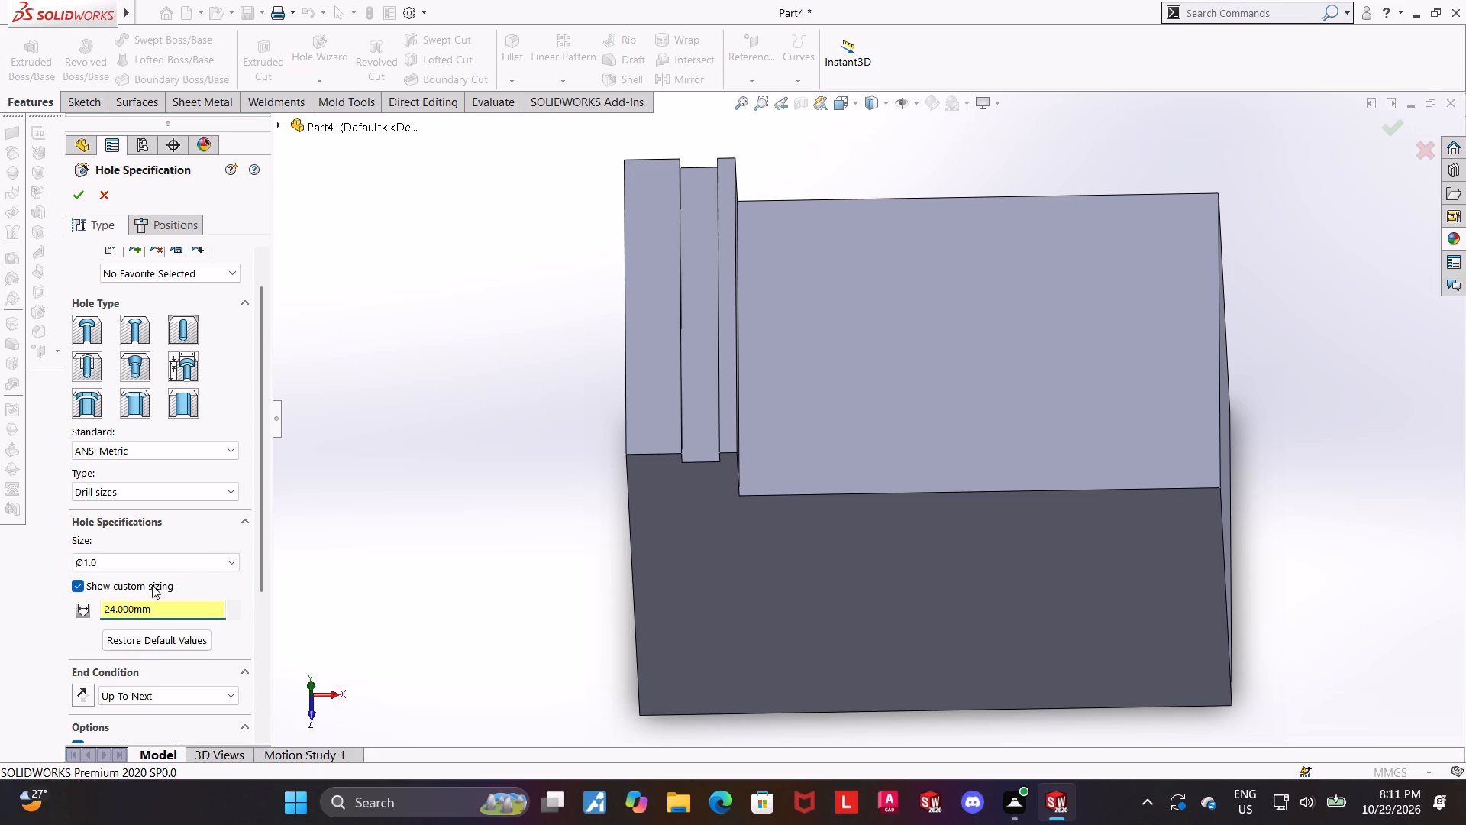
Set the drilled hole's end condition to Blind with a depth of 38 mm.
drag(259, 558, 266, 603)
click(158, 618)
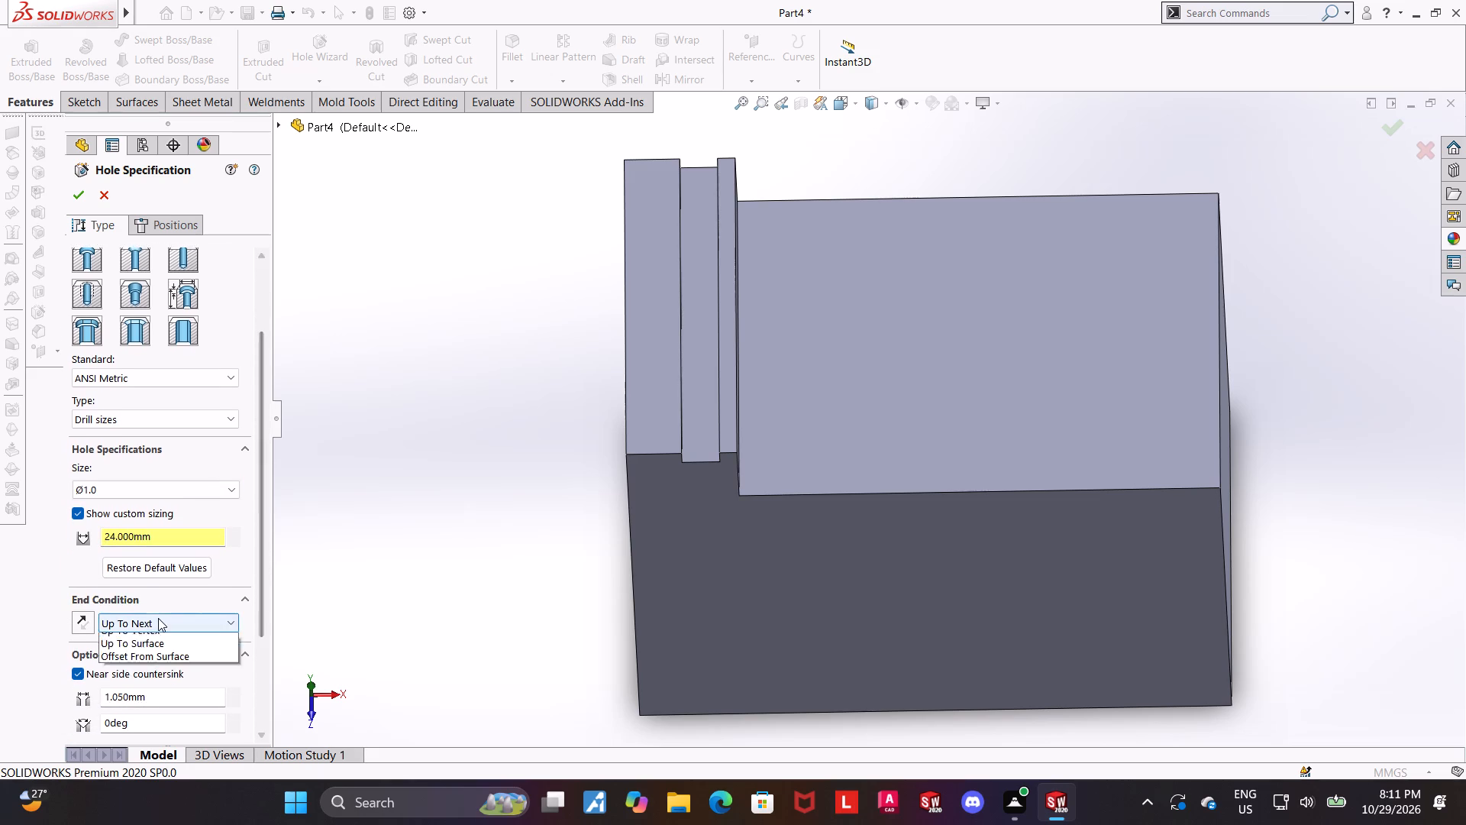
click(150, 641)
drag(256, 597, 257, 623)
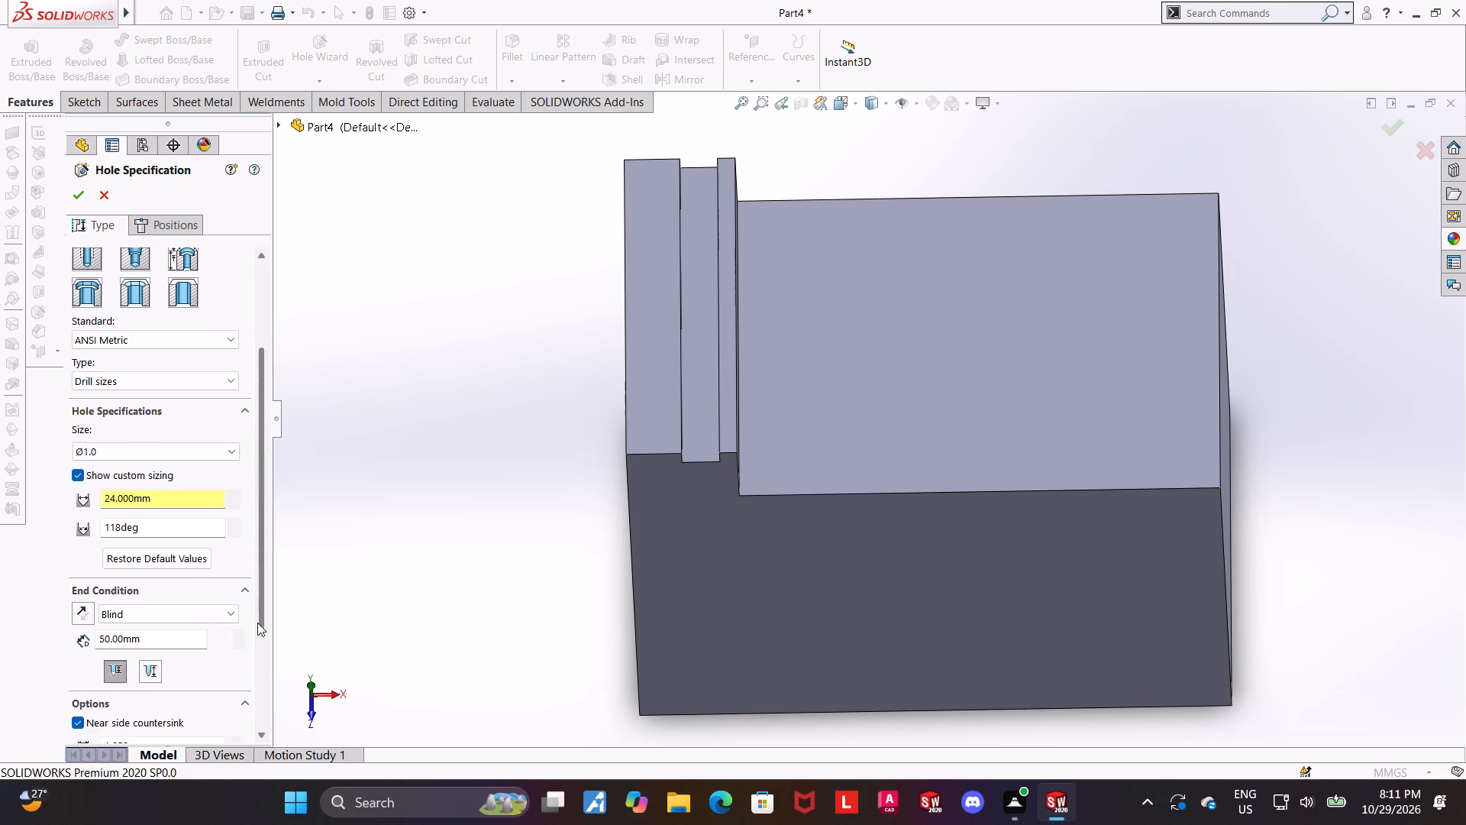
drag(257, 623, 258, 666)
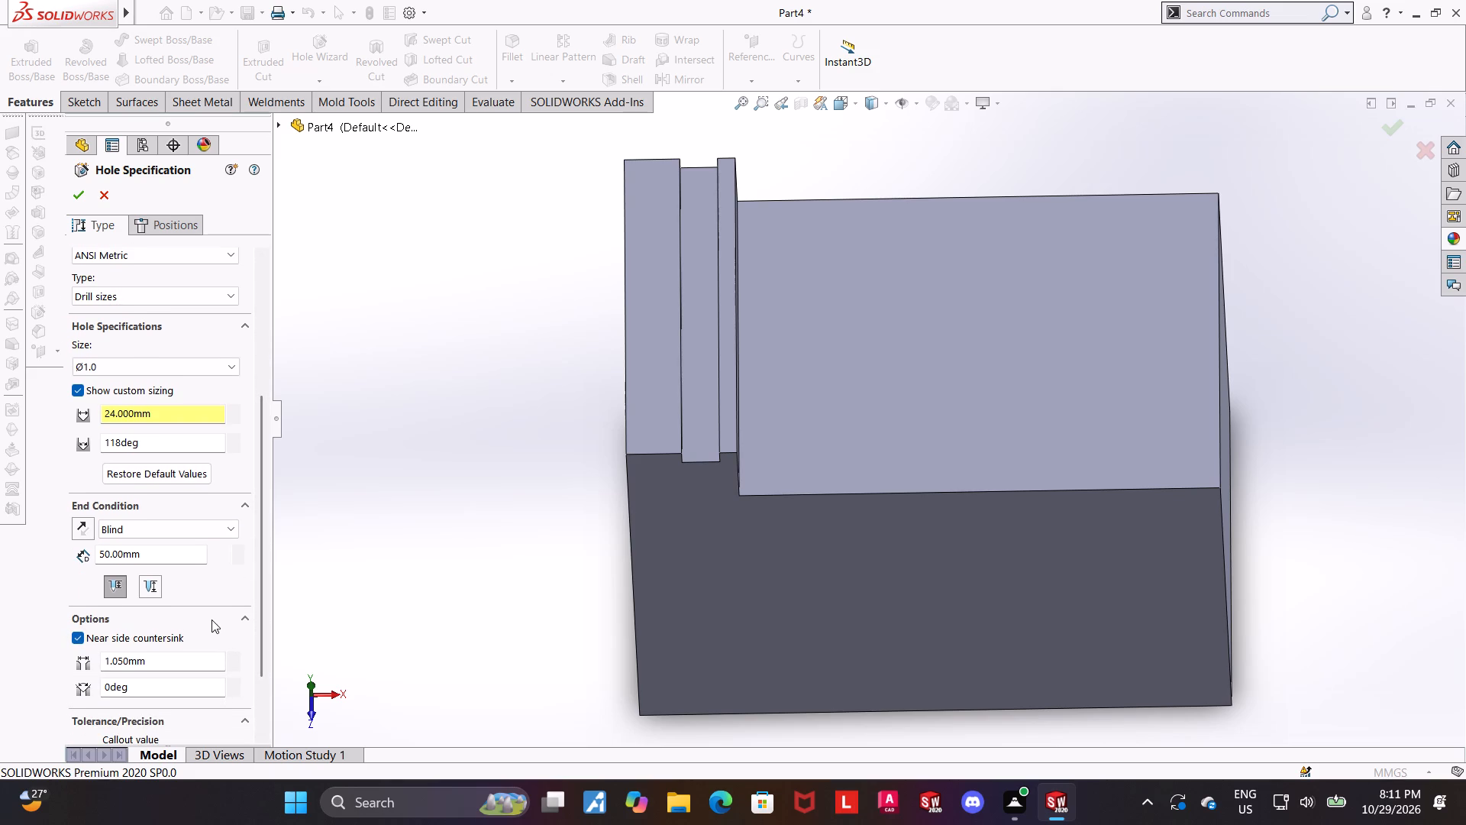
click(156, 547)
drag(177, 551, 0, 548)
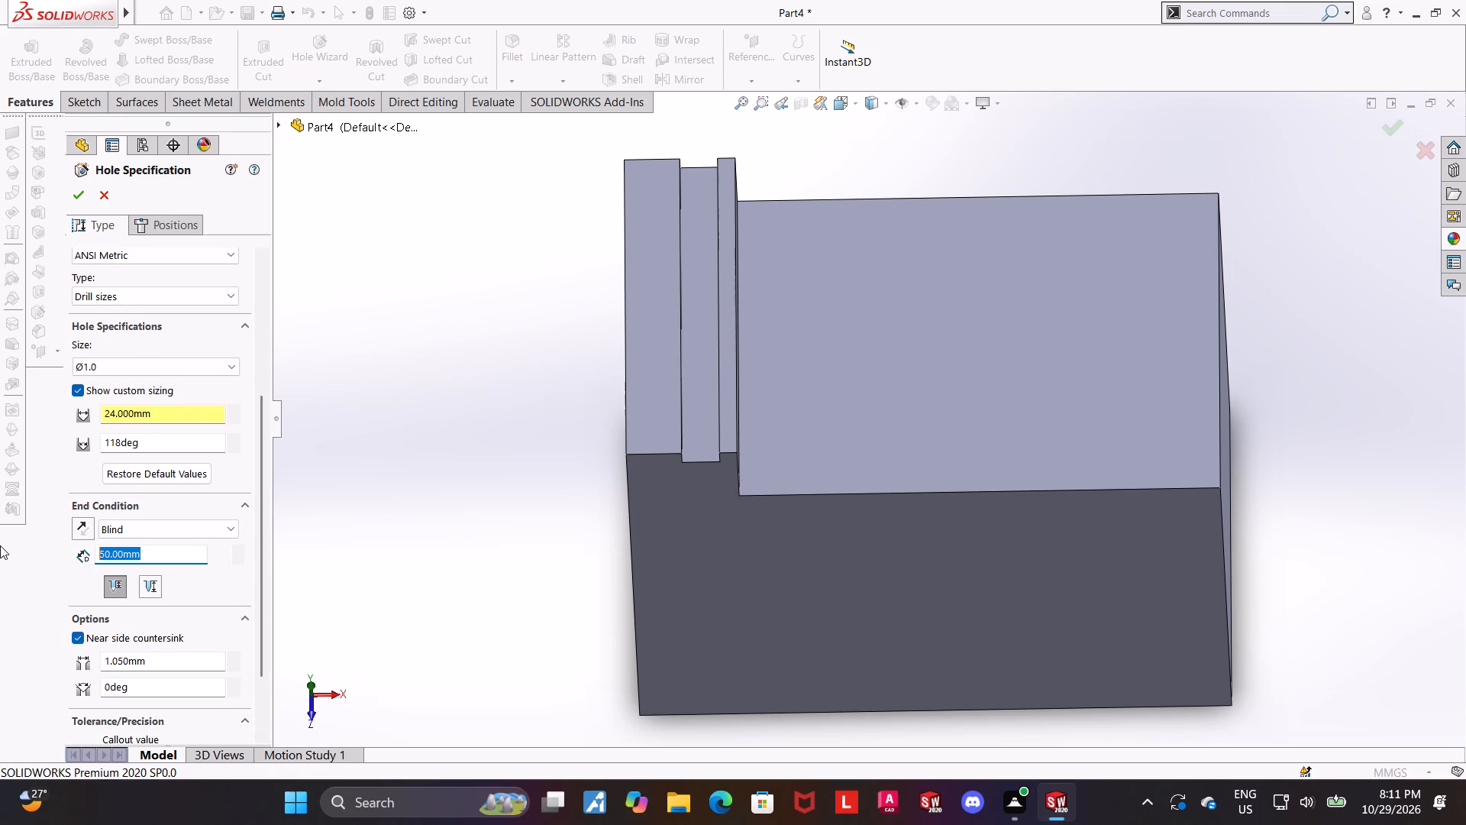
text(38)
key(Return)
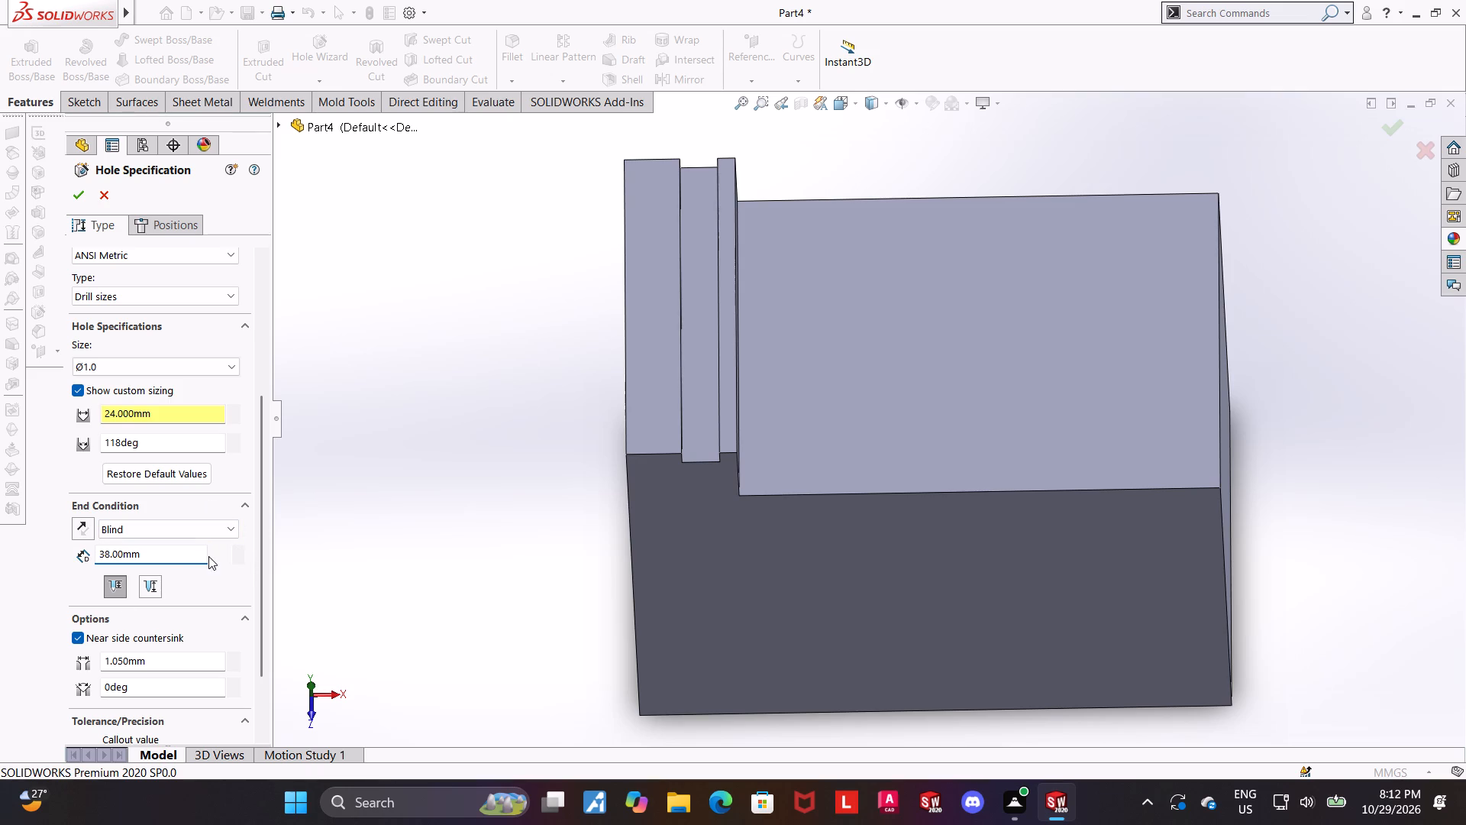
drag(263, 557, 263, 528)
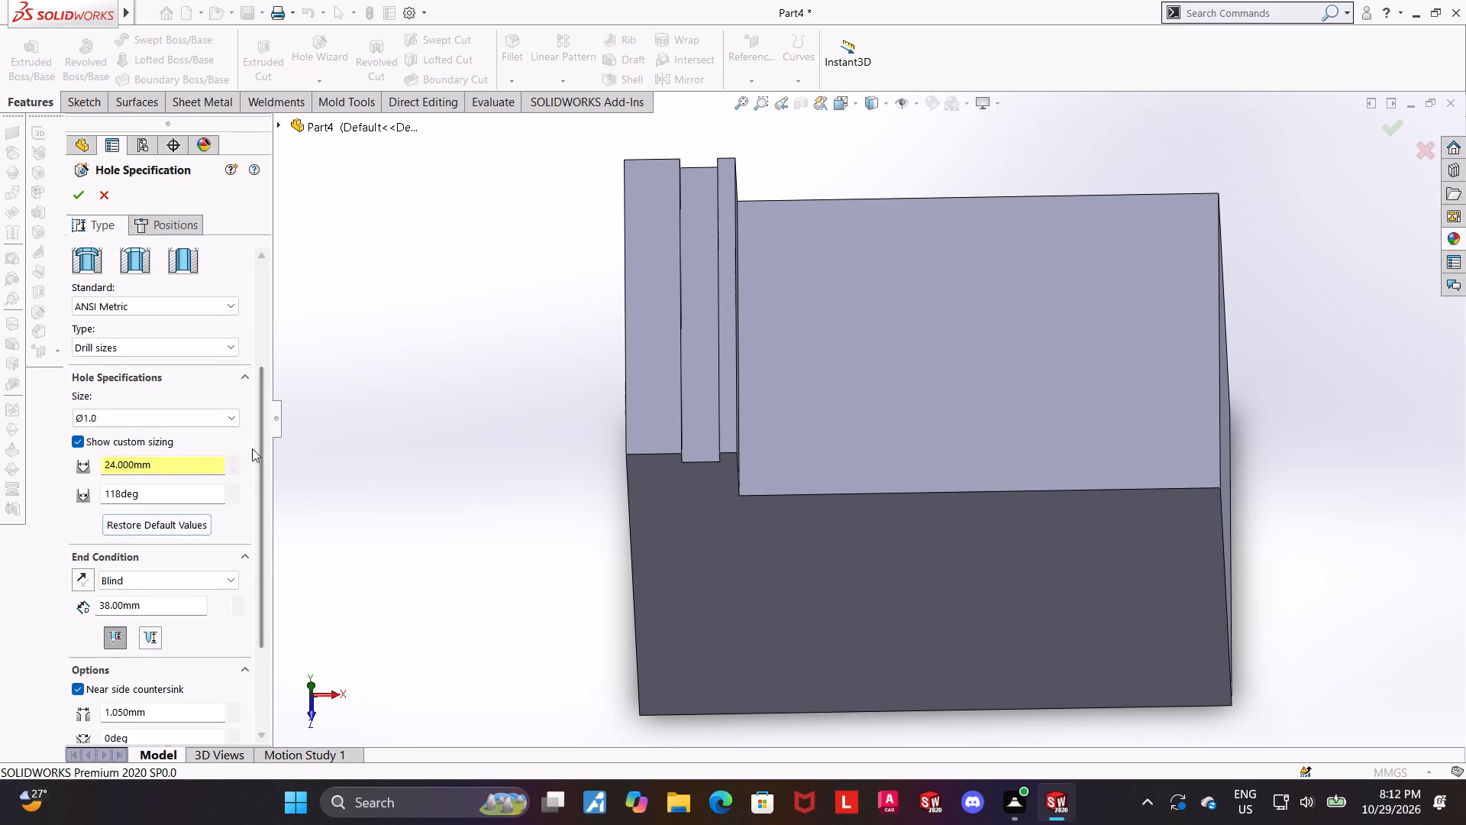
Position the holes with a 3D sketch, placing one hole point near each end of the groove floor.
click(170, 221)
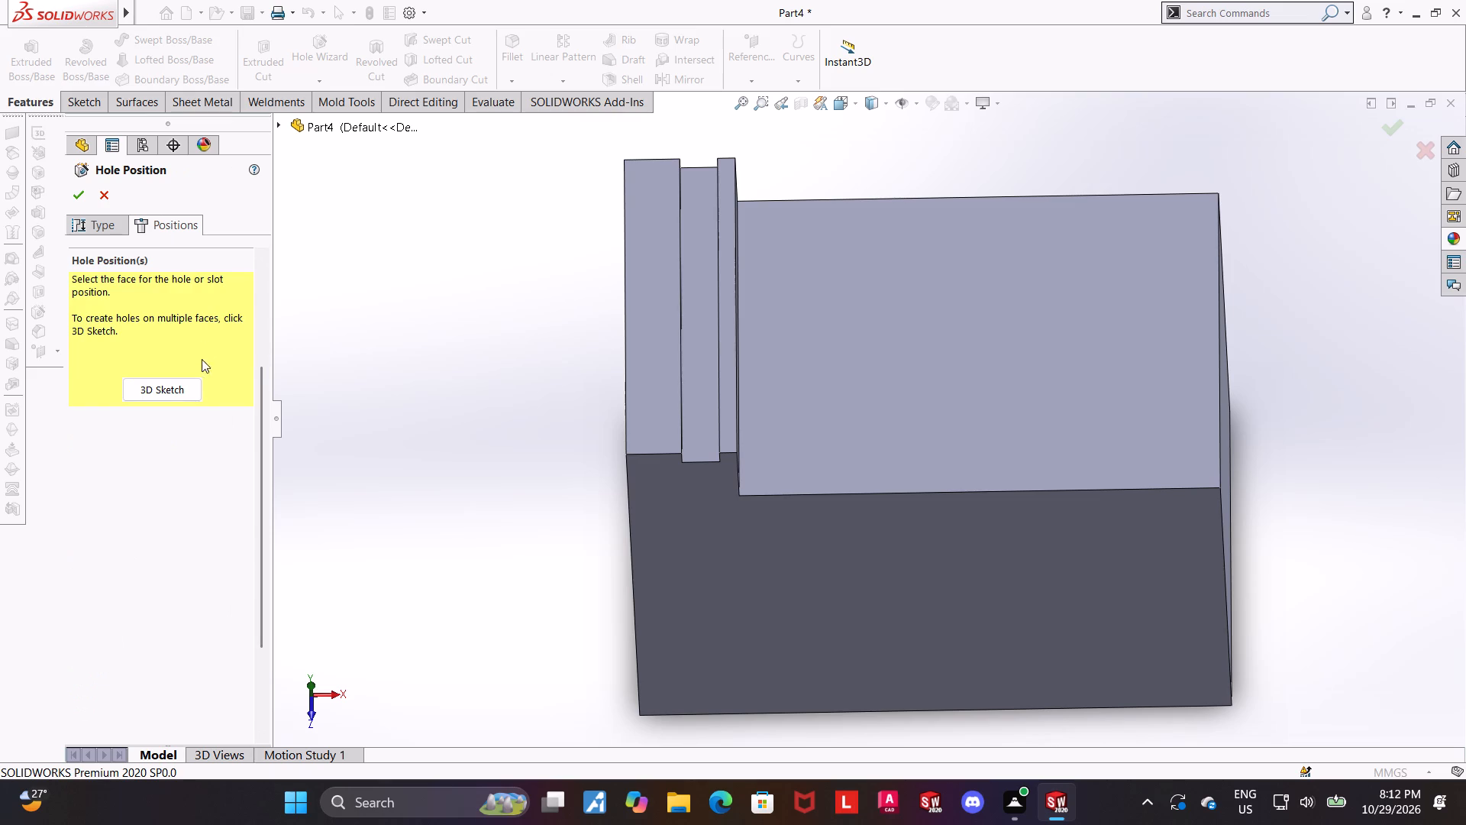
click(176, 383)
middle_drag(654, 317, 663, 357)
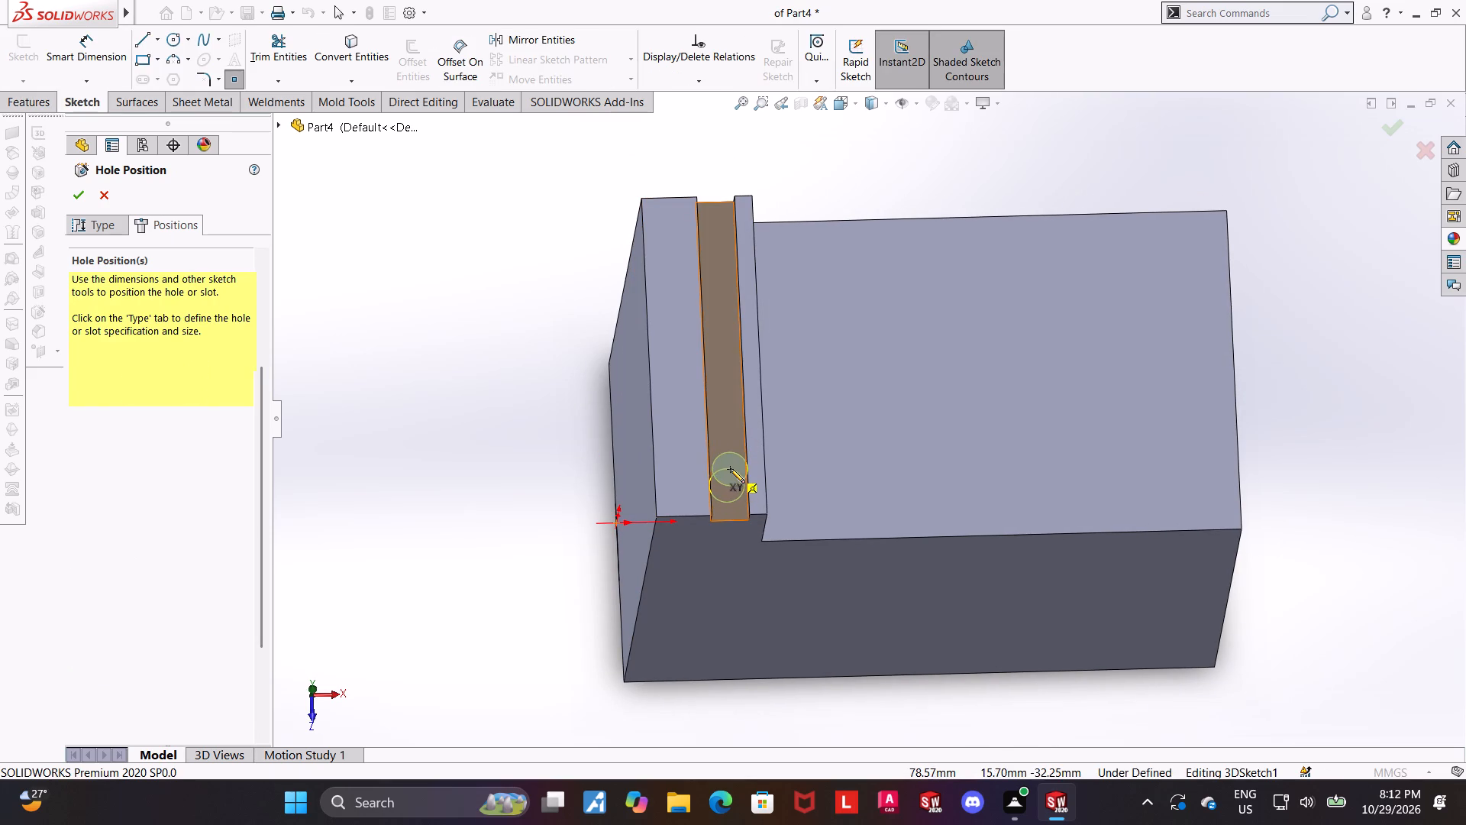
click(729, 469)
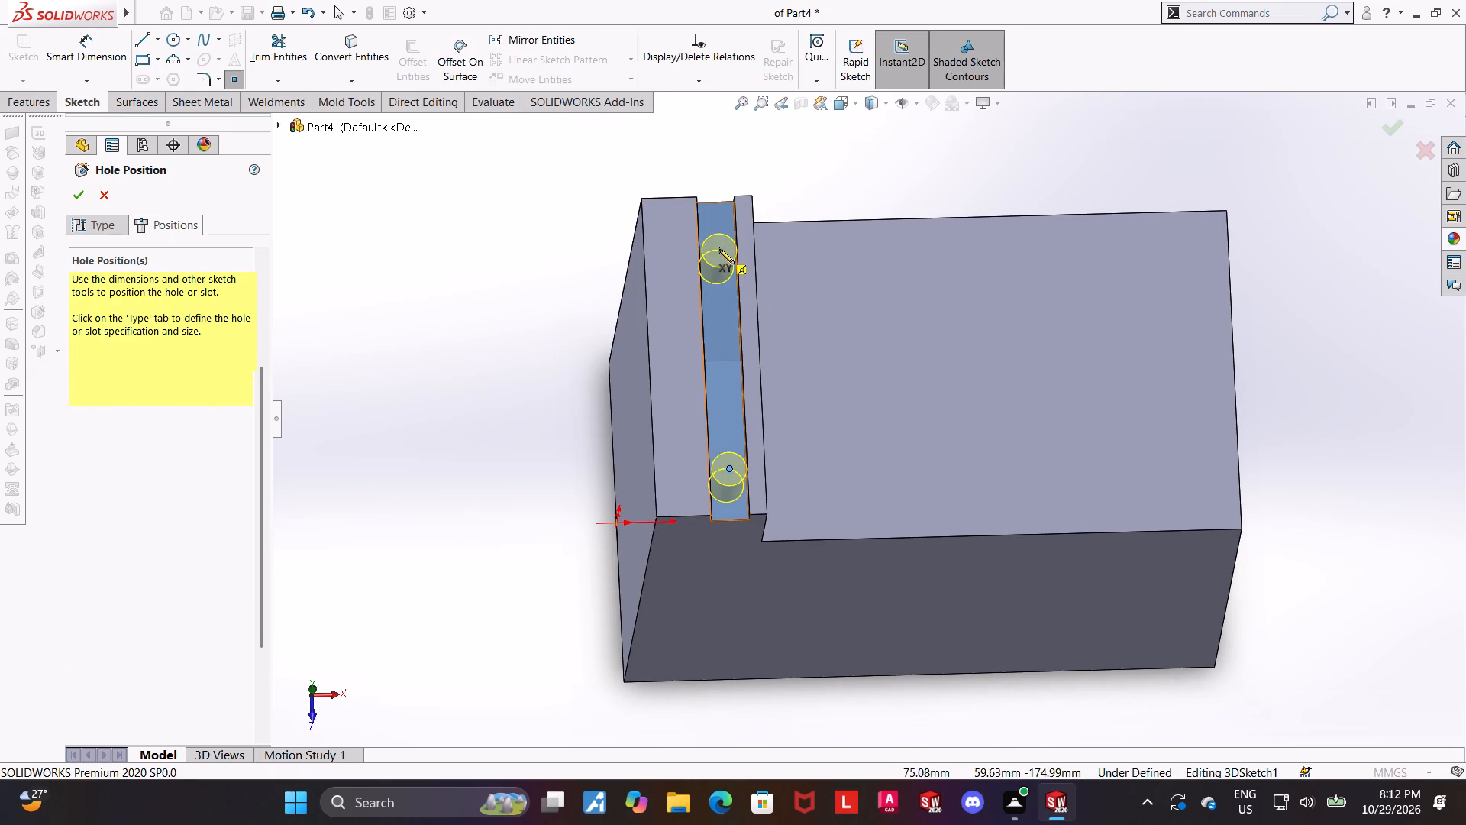
click(719, 248)
key(Escape)
key(Escape)
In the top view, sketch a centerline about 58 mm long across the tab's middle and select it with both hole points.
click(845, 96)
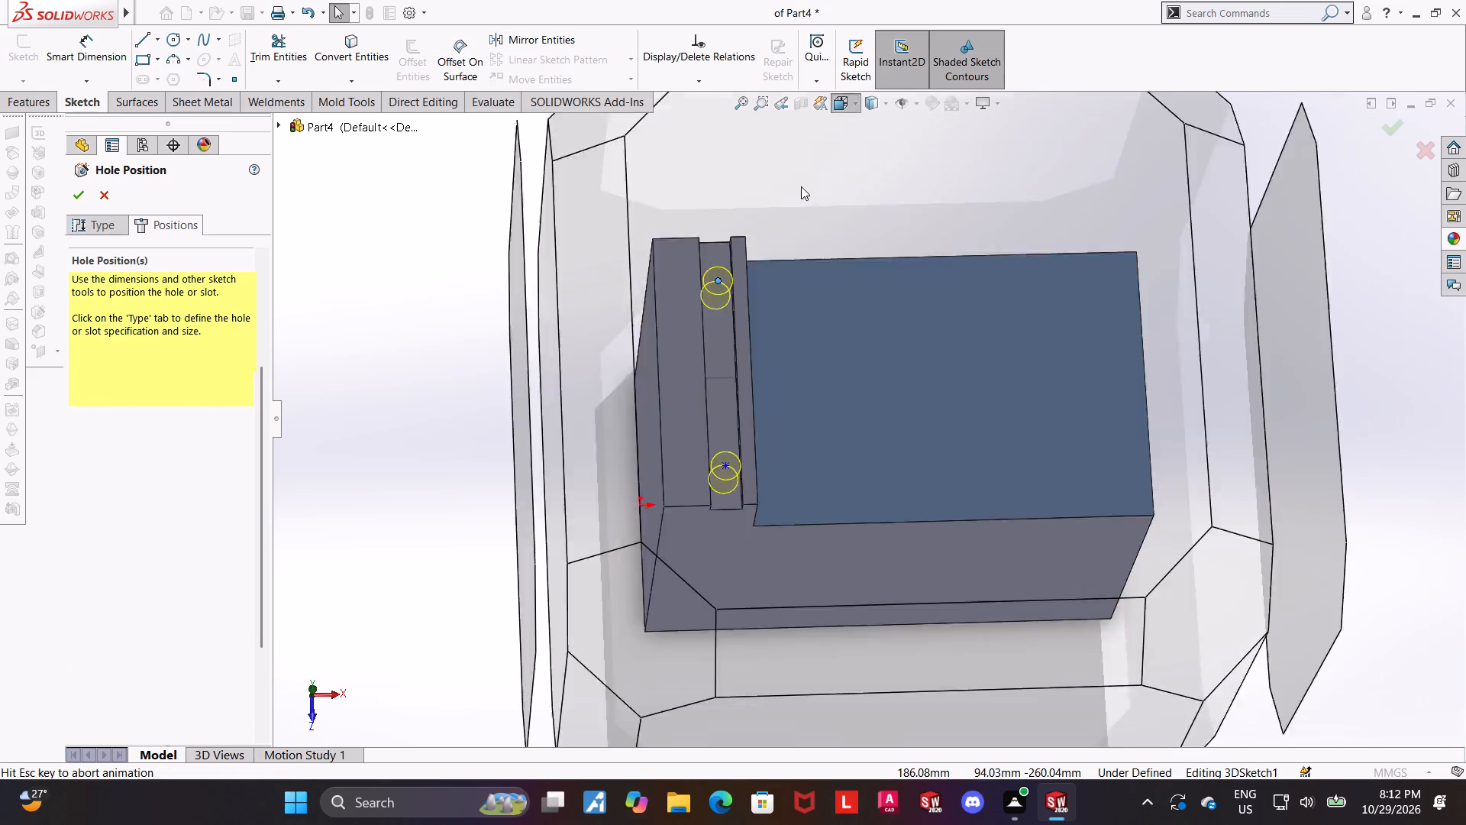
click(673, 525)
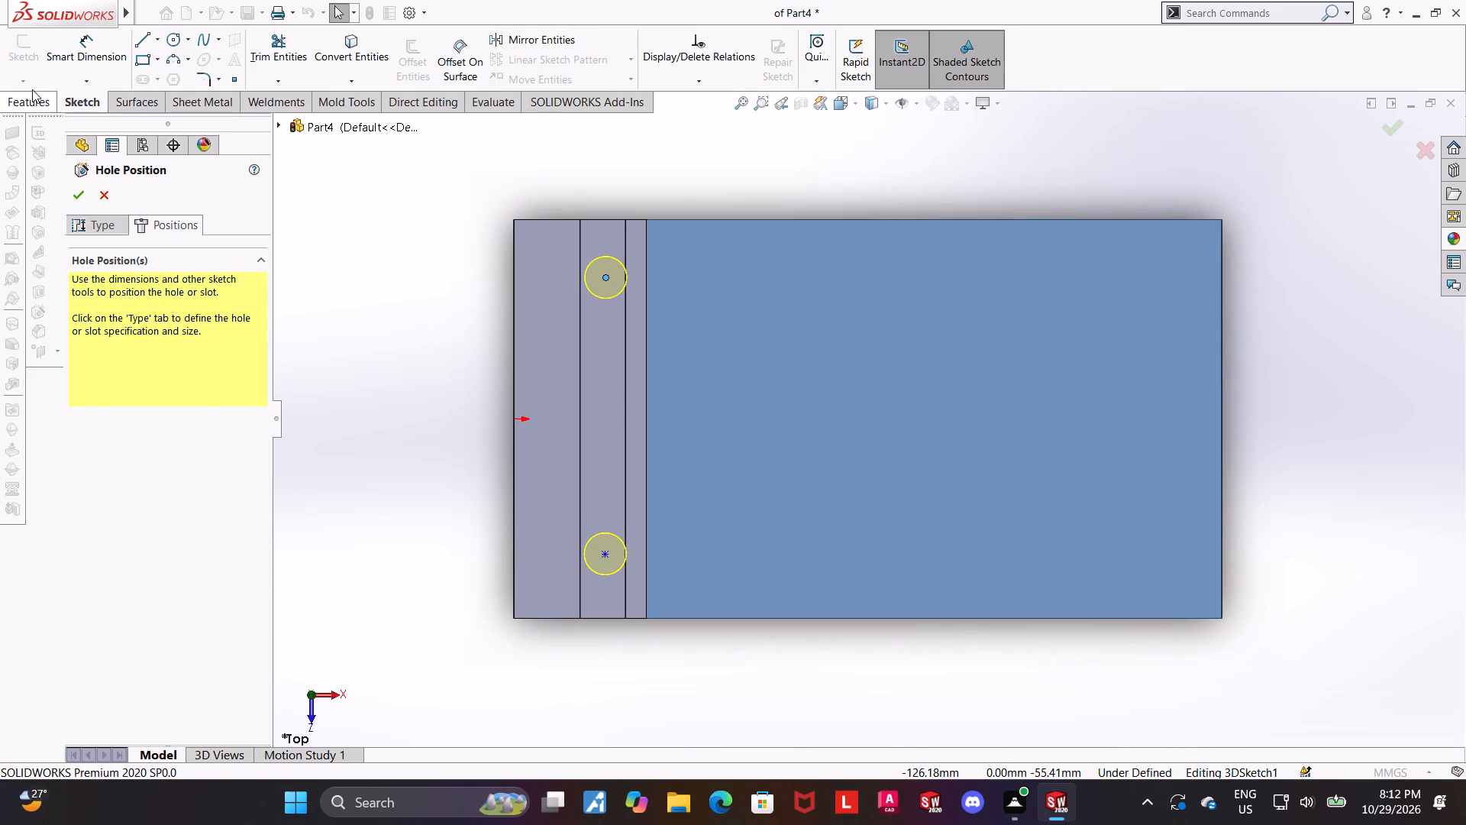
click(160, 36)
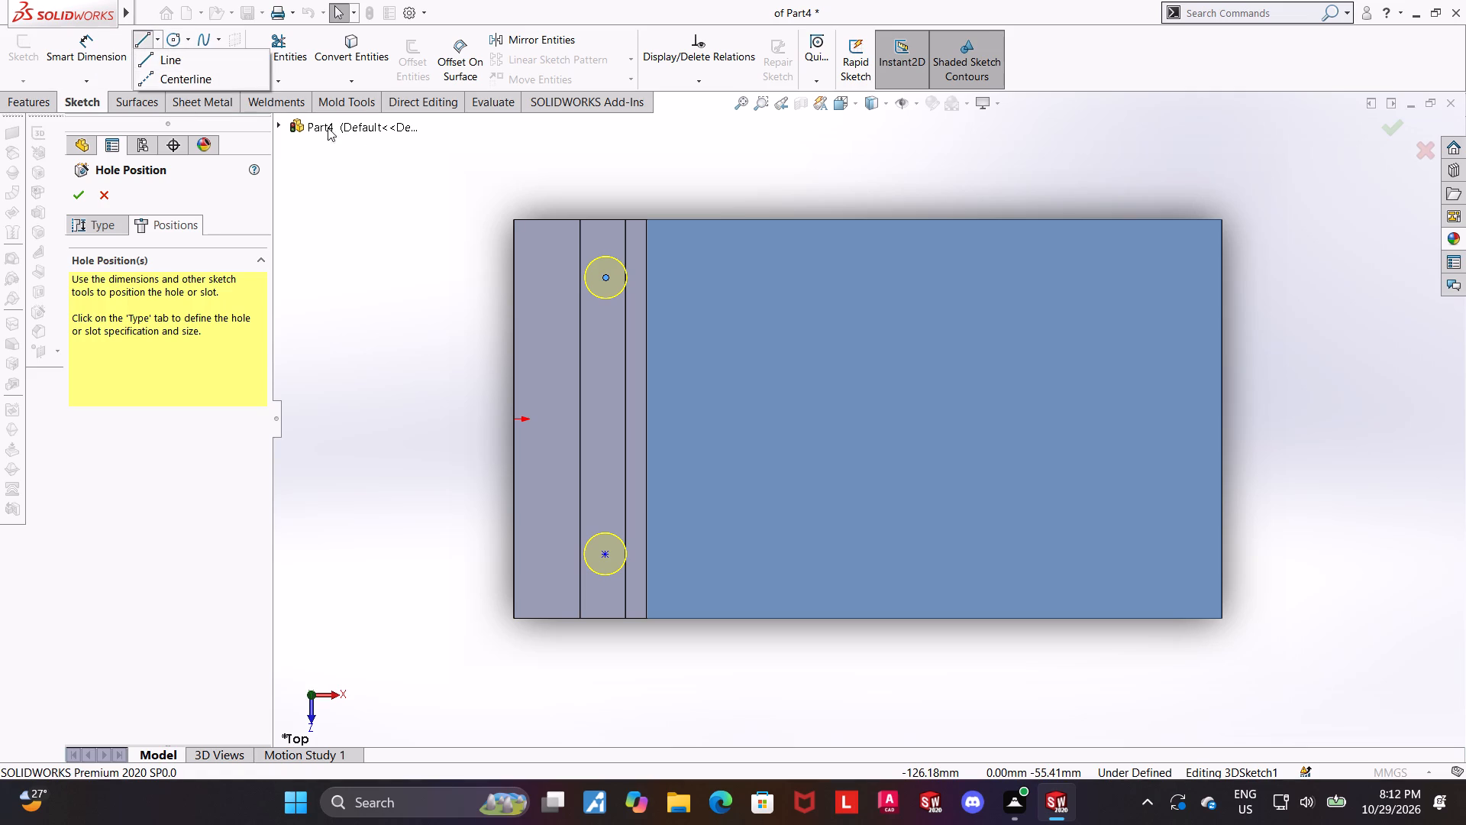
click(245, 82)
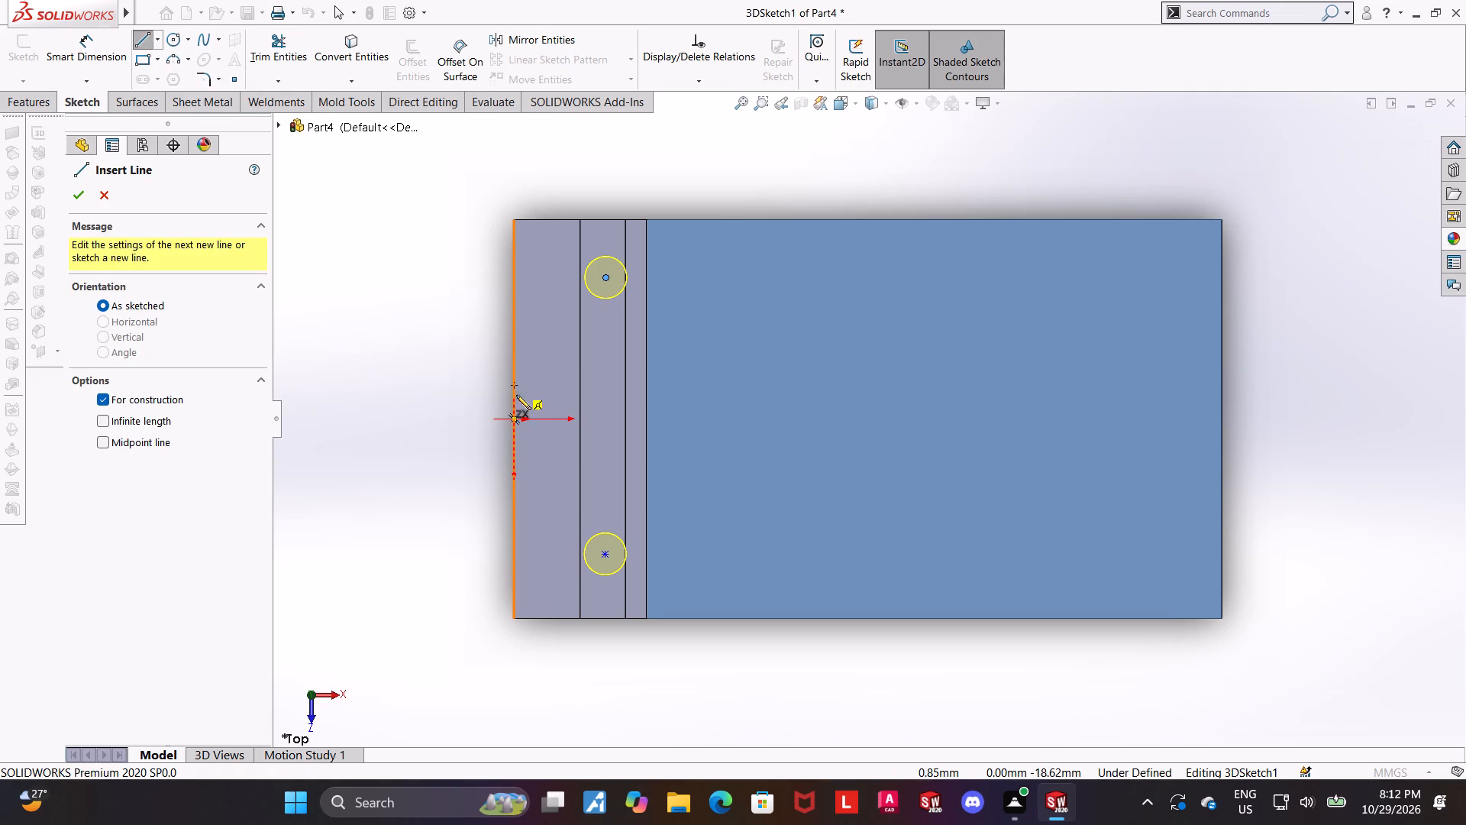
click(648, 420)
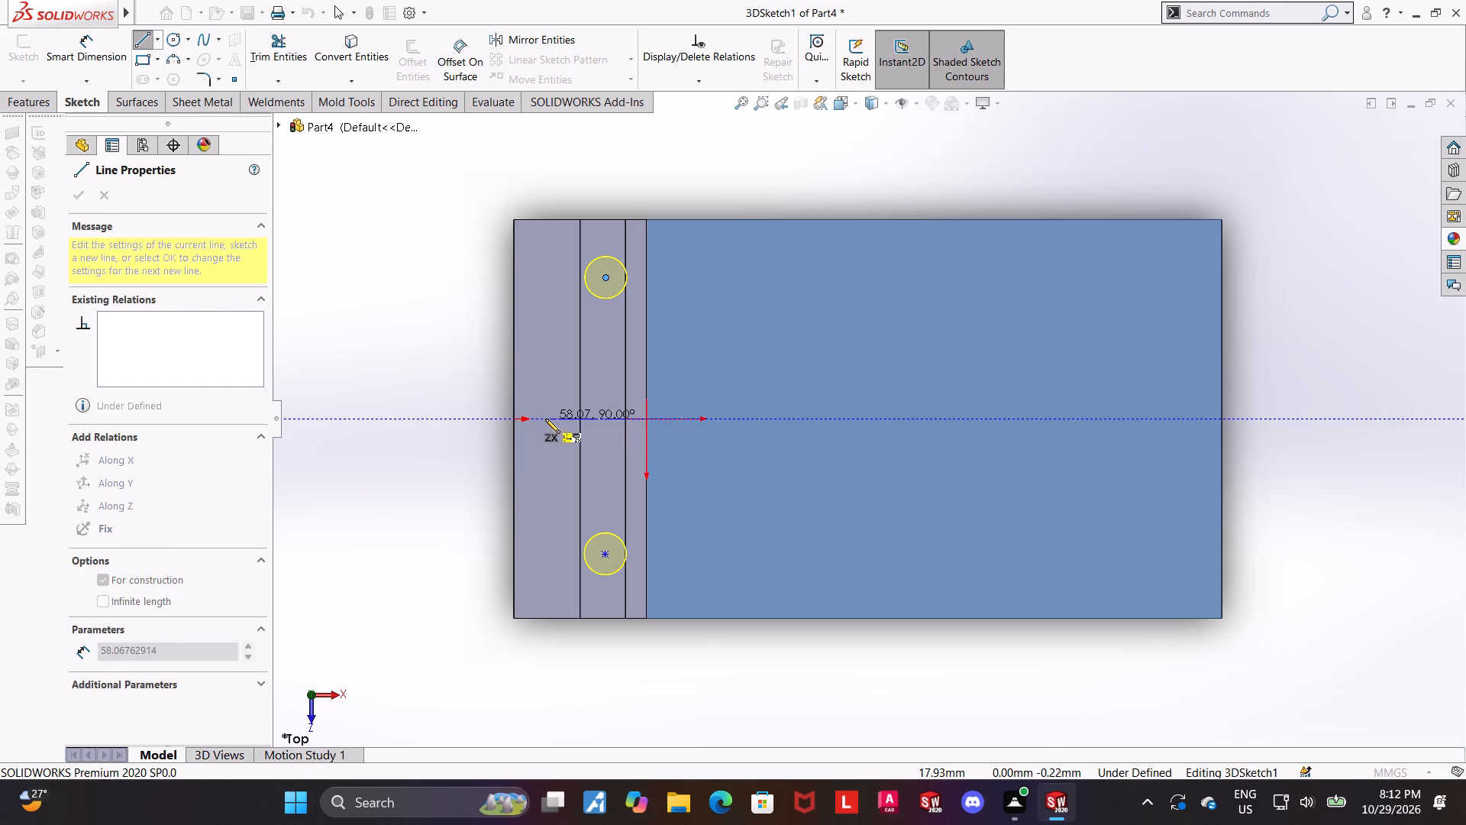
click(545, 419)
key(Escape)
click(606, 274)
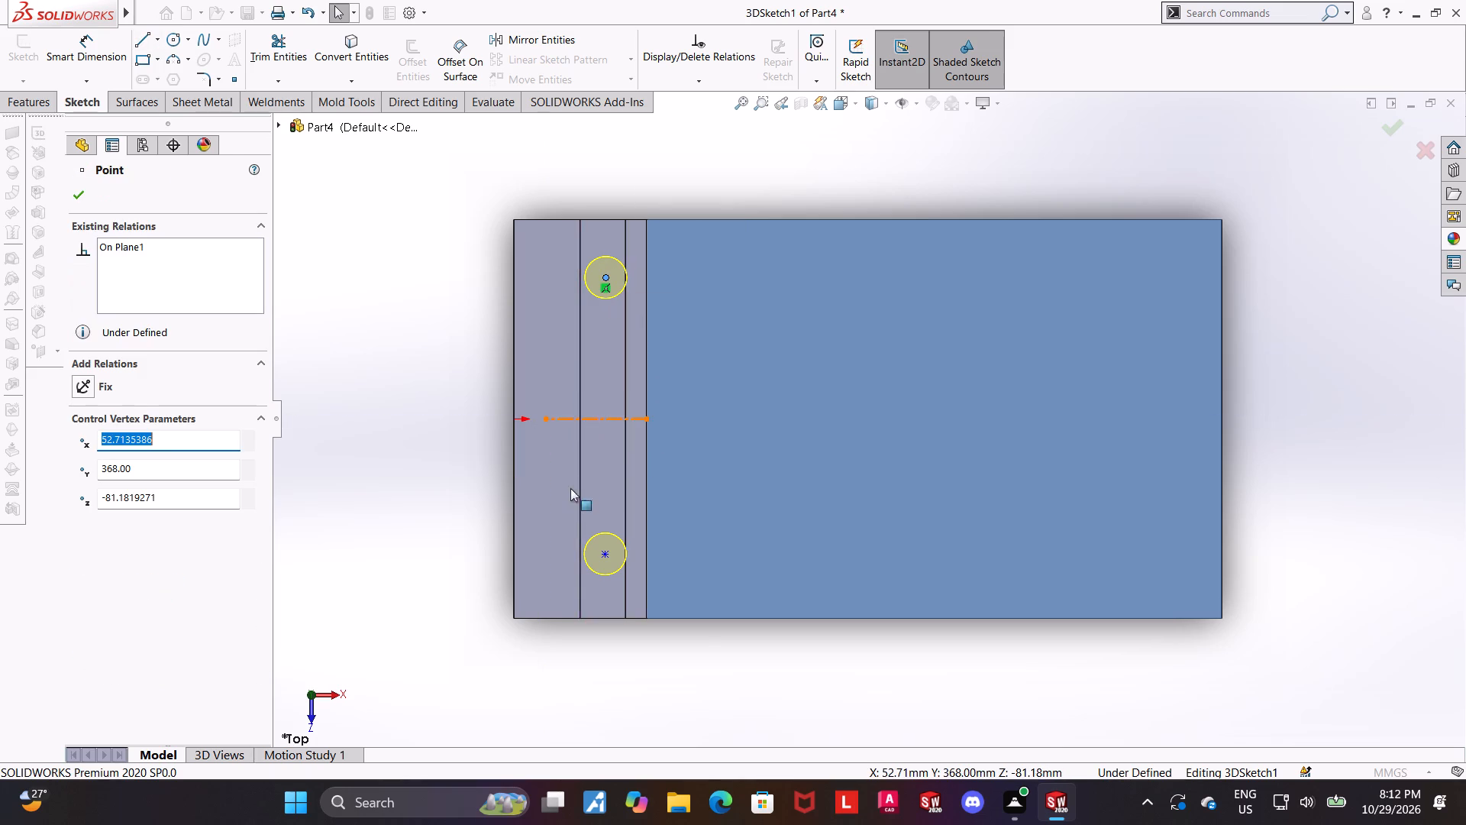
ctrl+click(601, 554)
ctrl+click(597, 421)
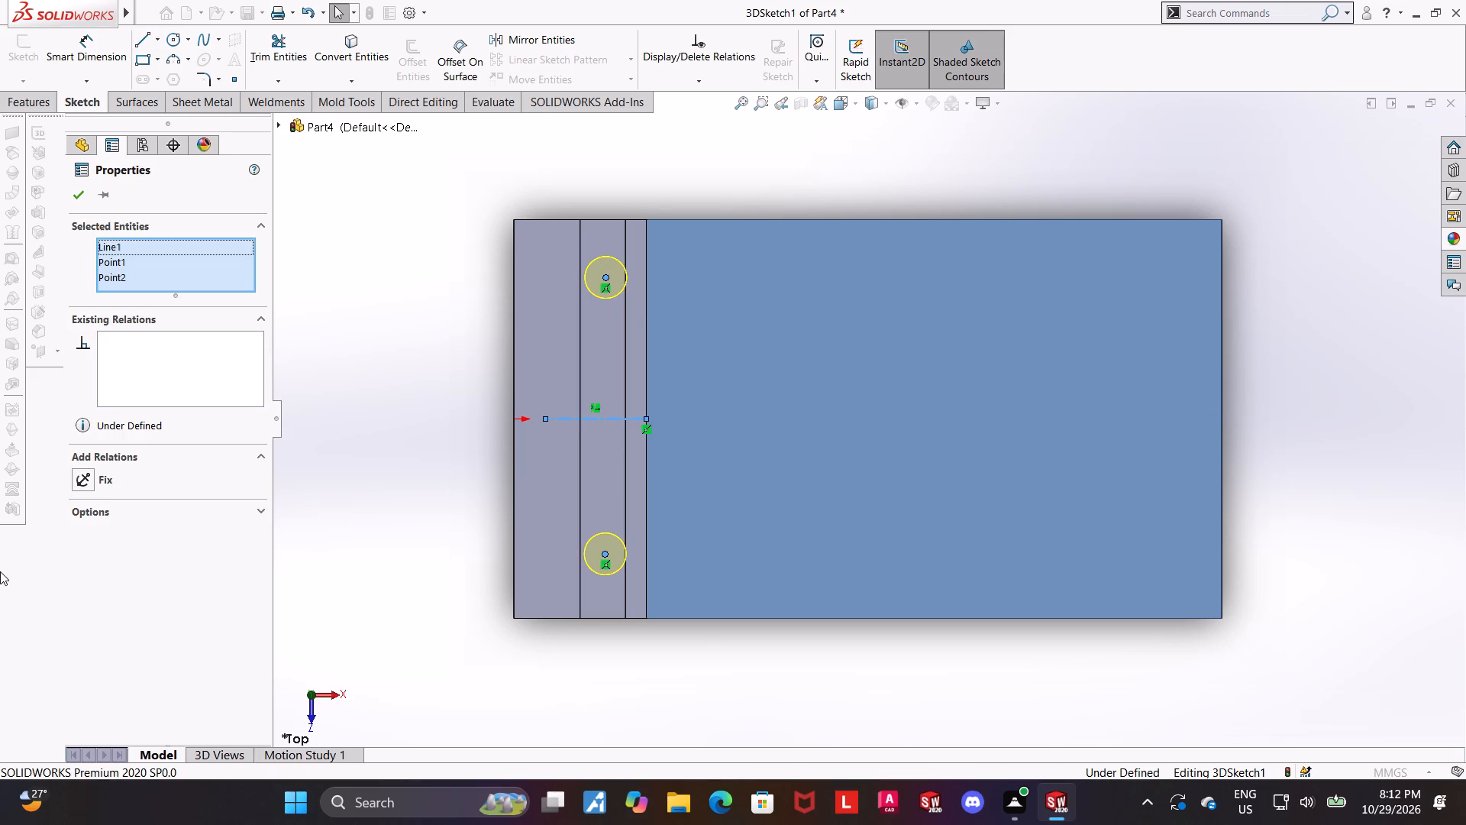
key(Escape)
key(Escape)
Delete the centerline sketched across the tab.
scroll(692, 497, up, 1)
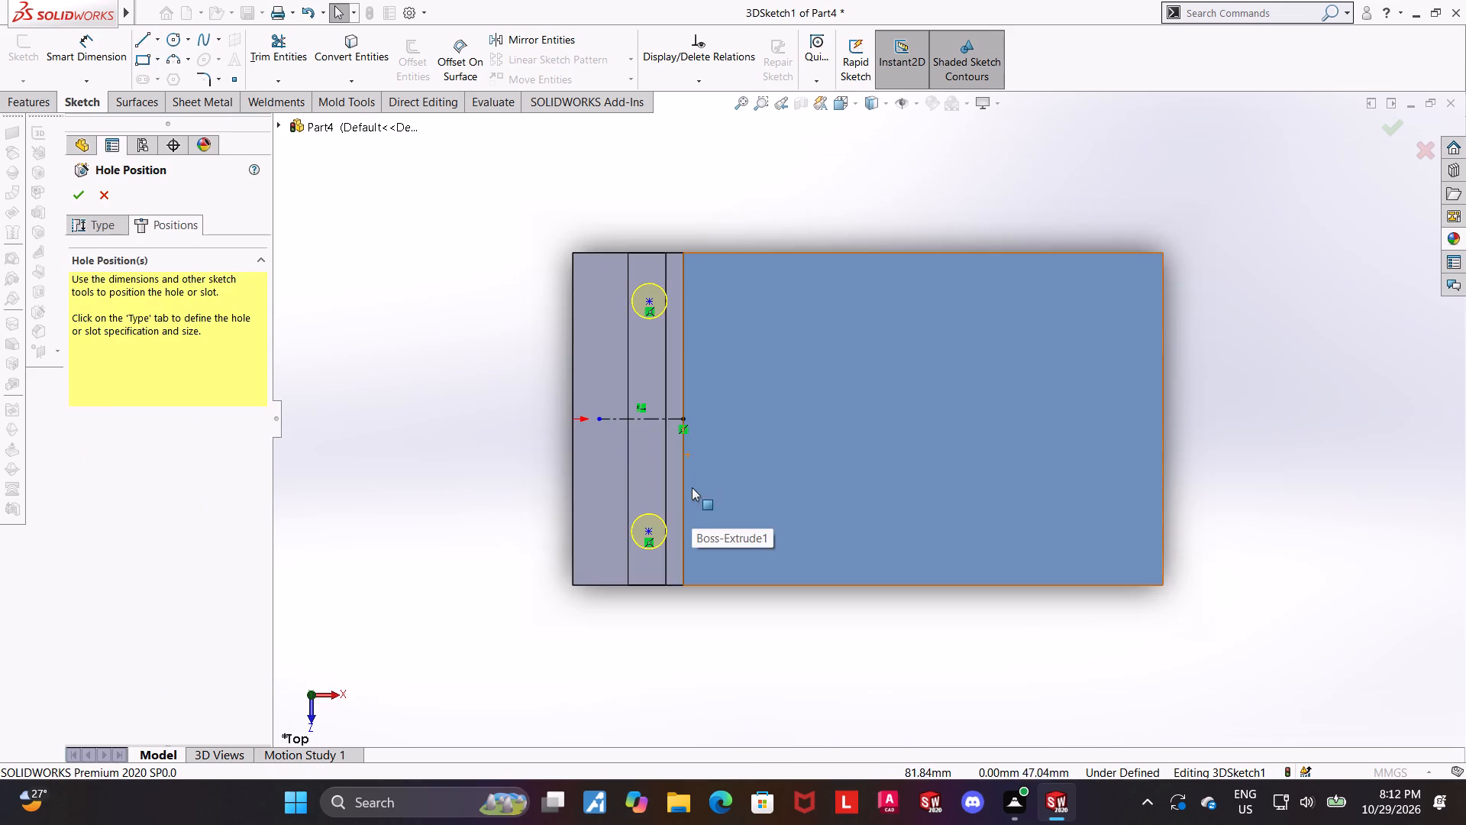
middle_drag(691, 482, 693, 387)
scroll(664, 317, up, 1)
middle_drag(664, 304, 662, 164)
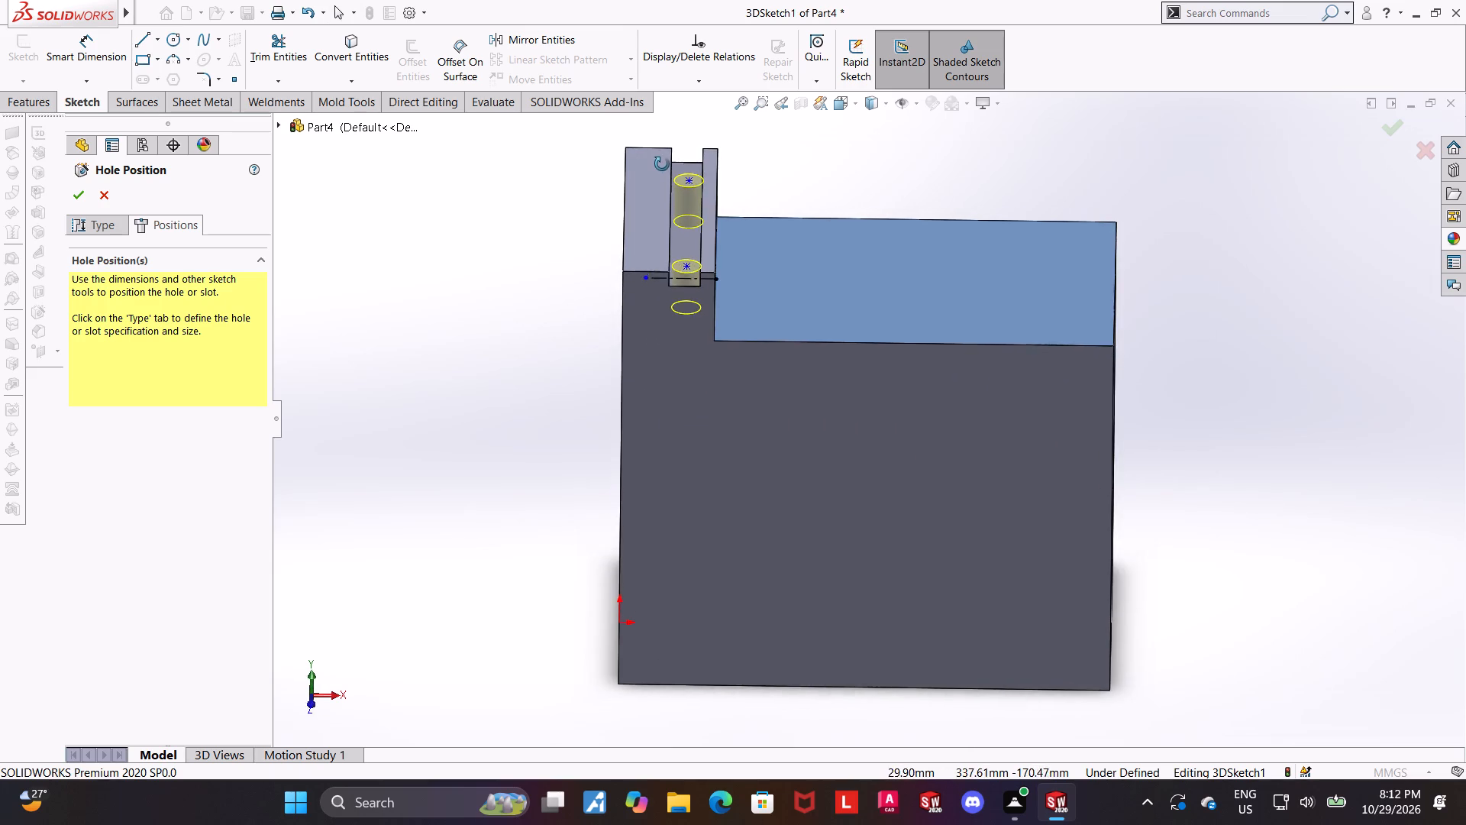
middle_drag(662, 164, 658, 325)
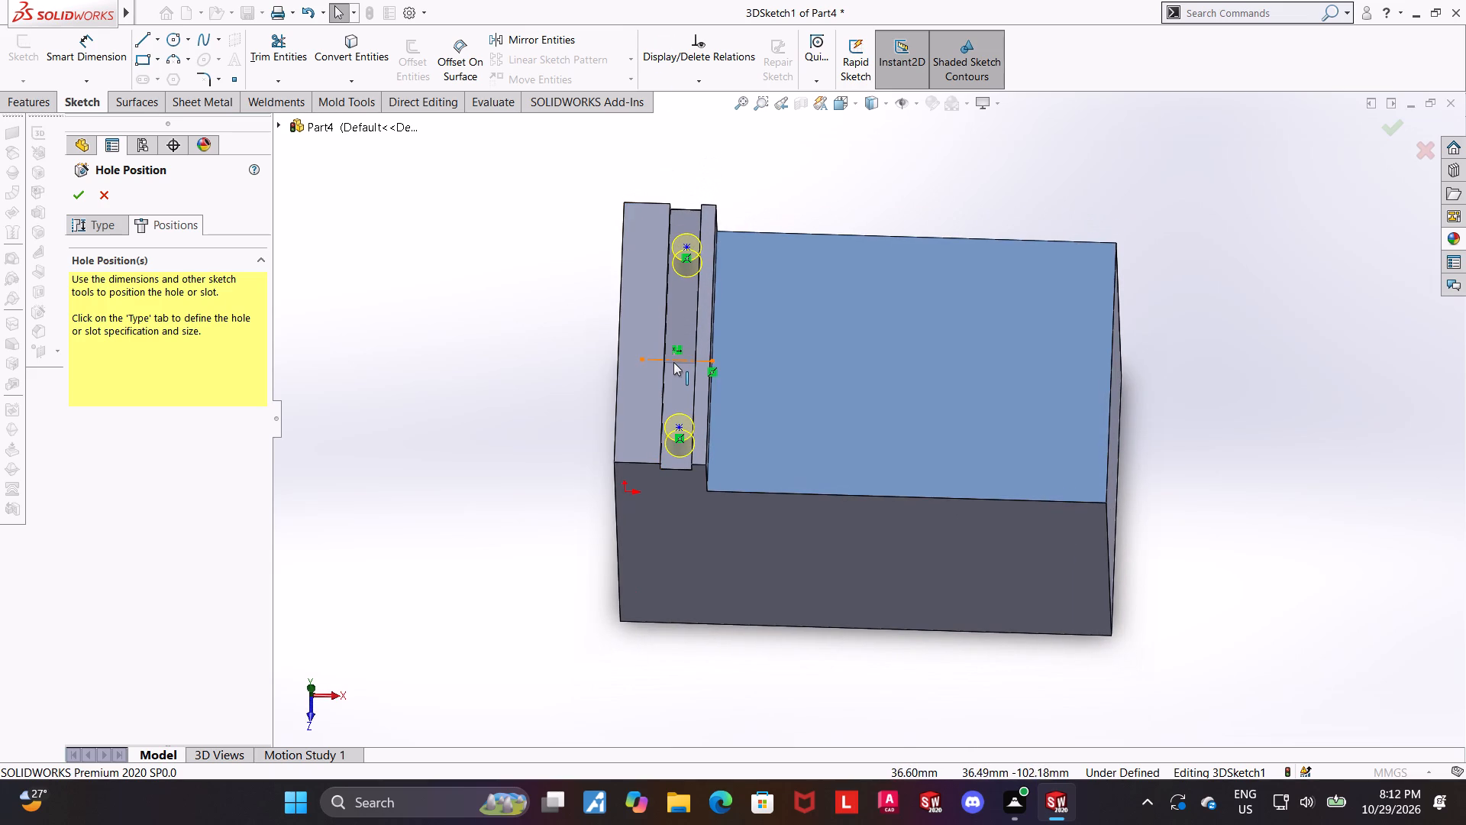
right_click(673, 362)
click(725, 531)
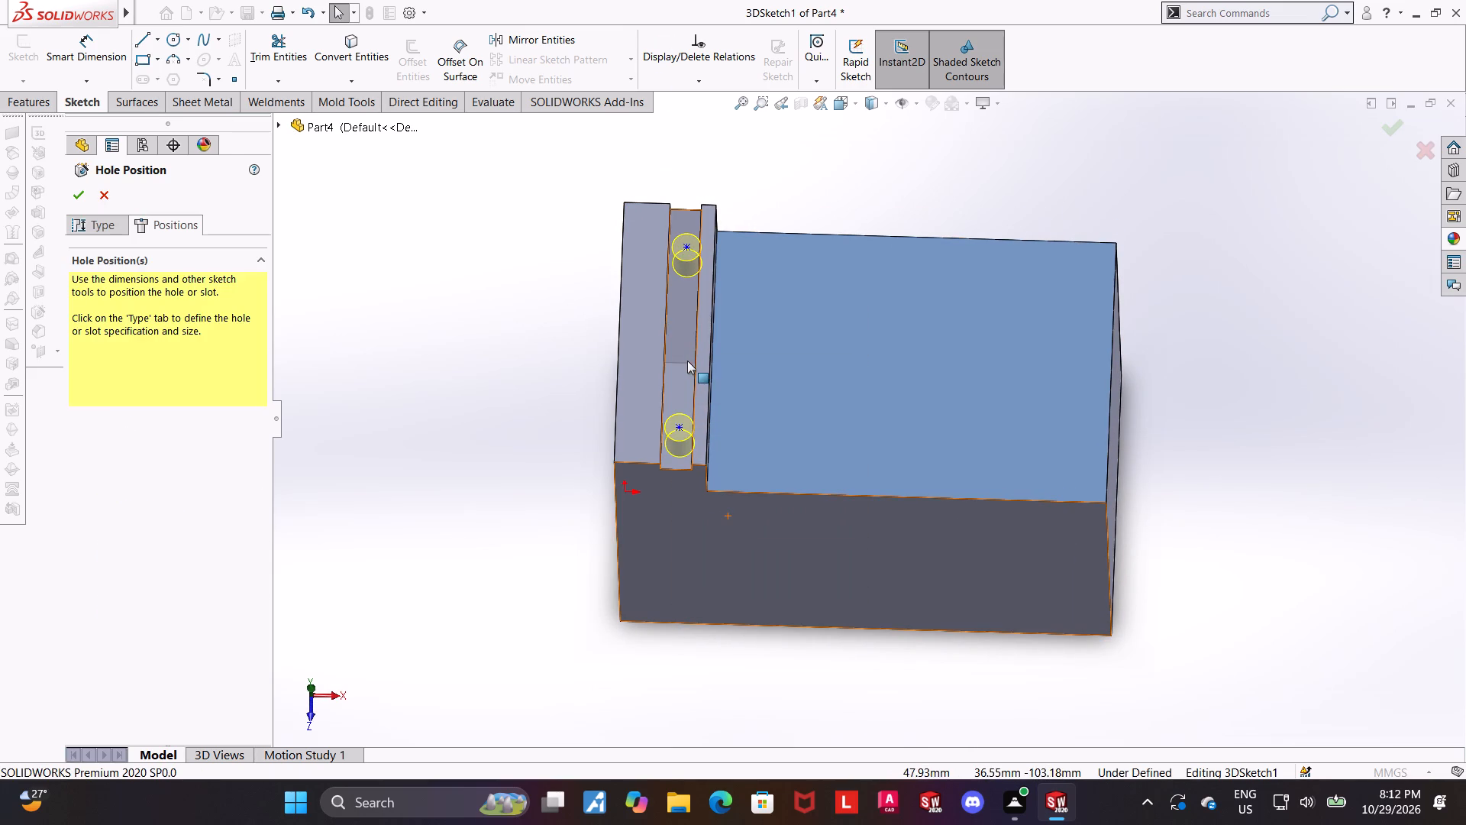
In the top view, sketch a 26 mm horizontal centerline across the groove floor, joining the midpoints of its long edges.
click(687, 361)
click(836, 107)
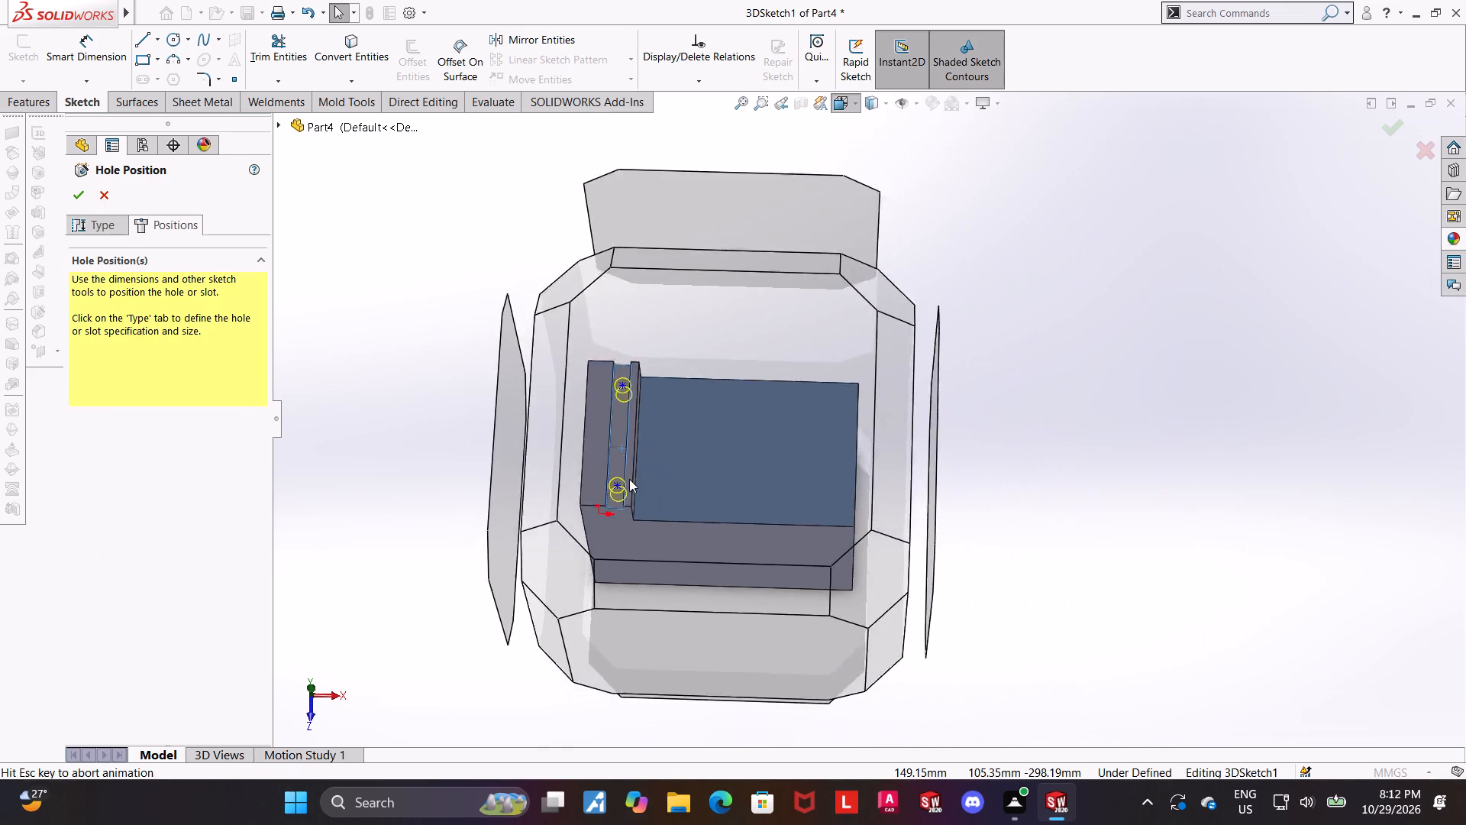
click(629, 479)
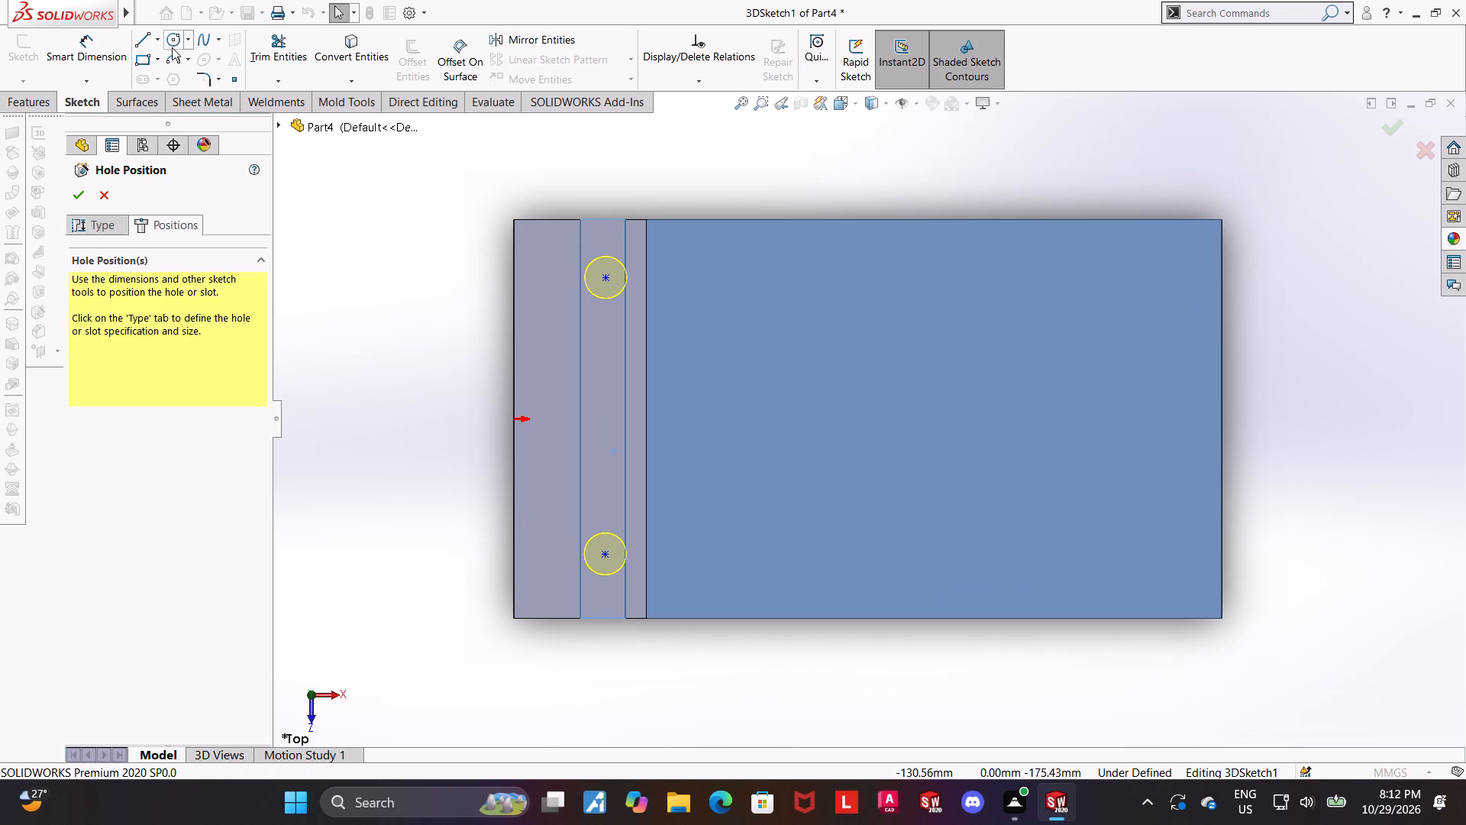
click(155, 44)
click(147, 73)
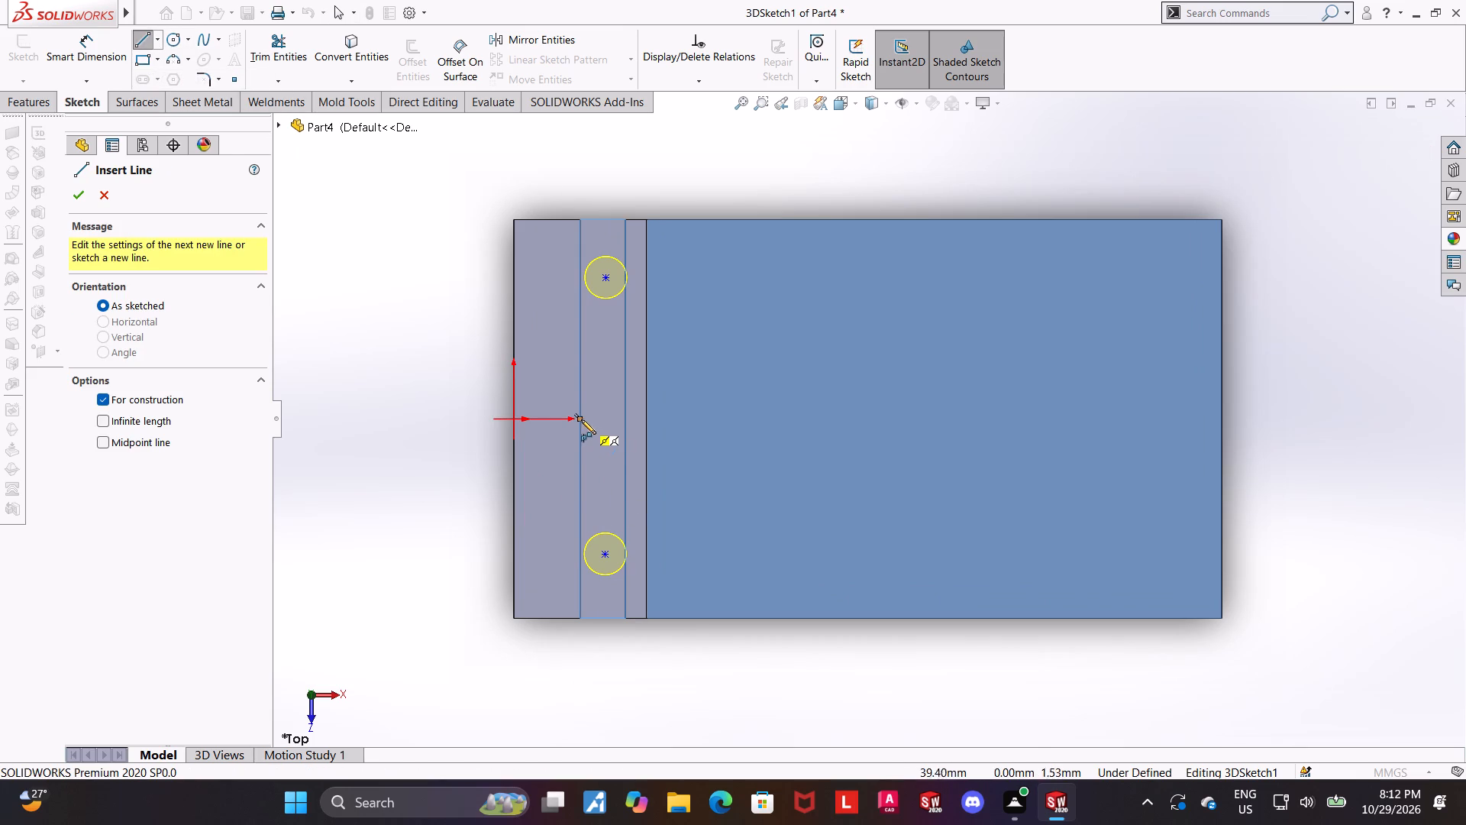
click(580, 417)
click(624, 419)
key(Escape)
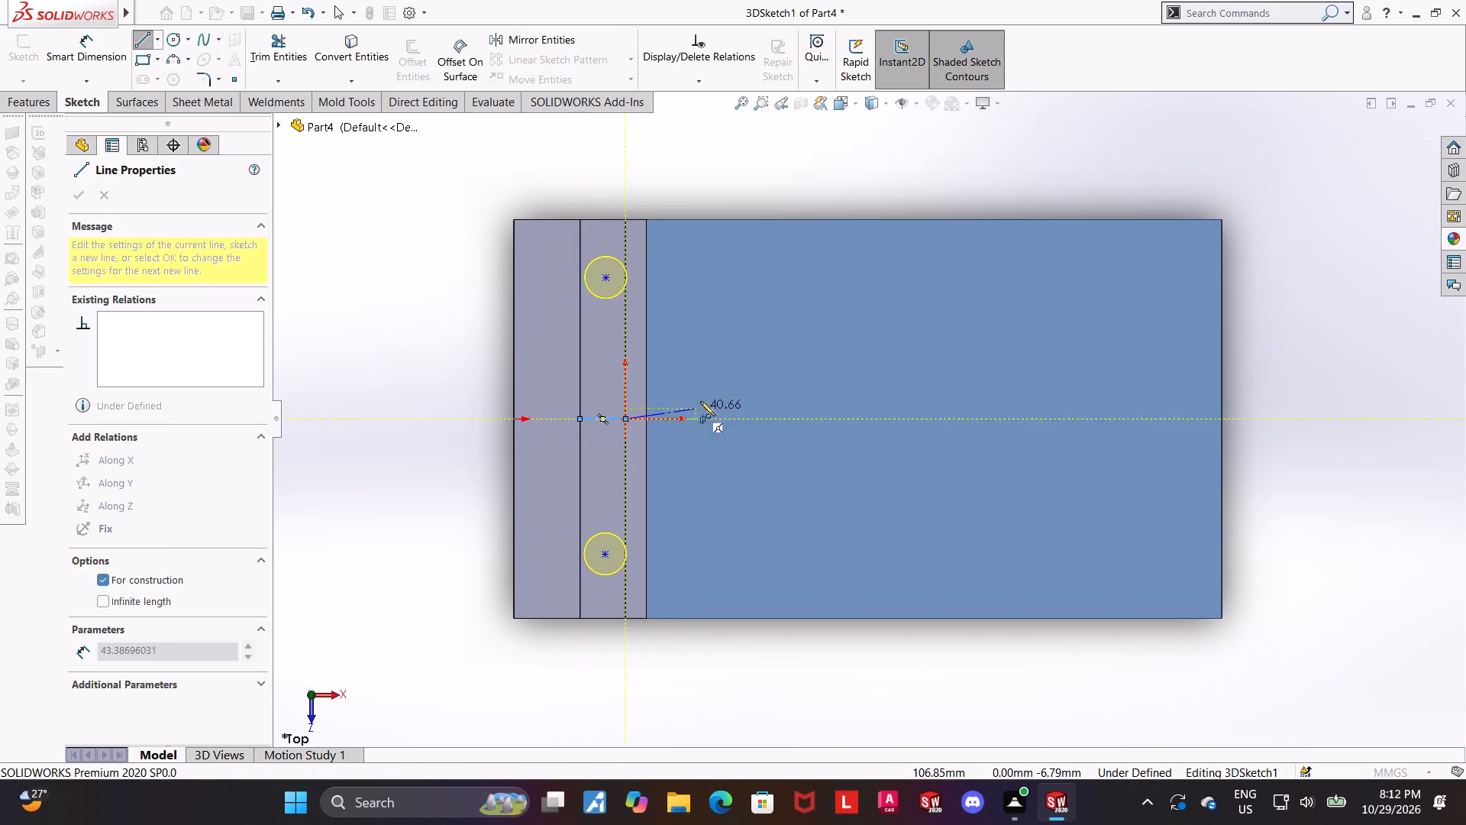
key(Escape)
Make the two hole points symmetric about the groove centerline.
click(609, 280)
ctrl+click(589, 419)
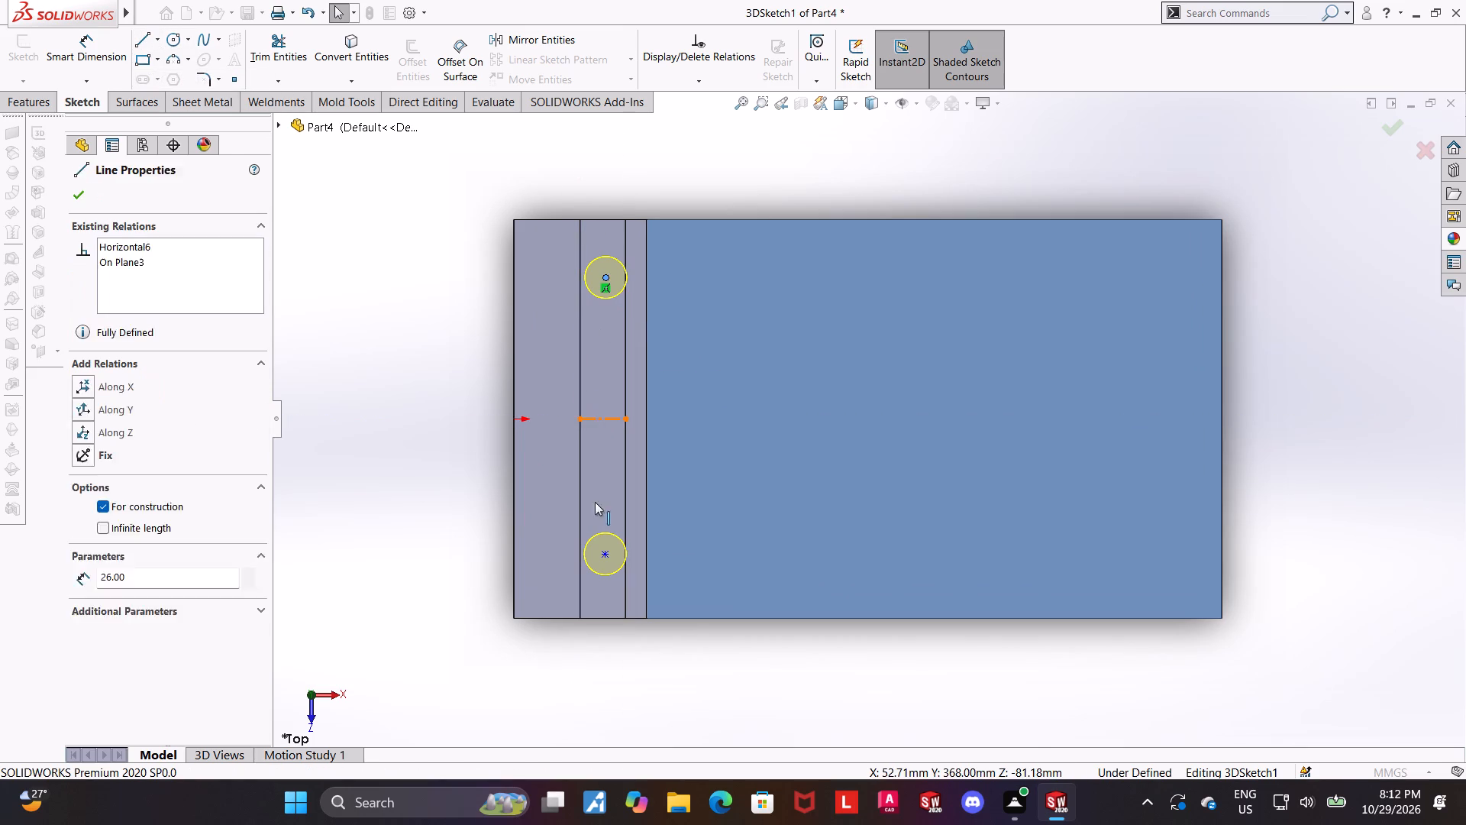
ctrl+click(605, 552)
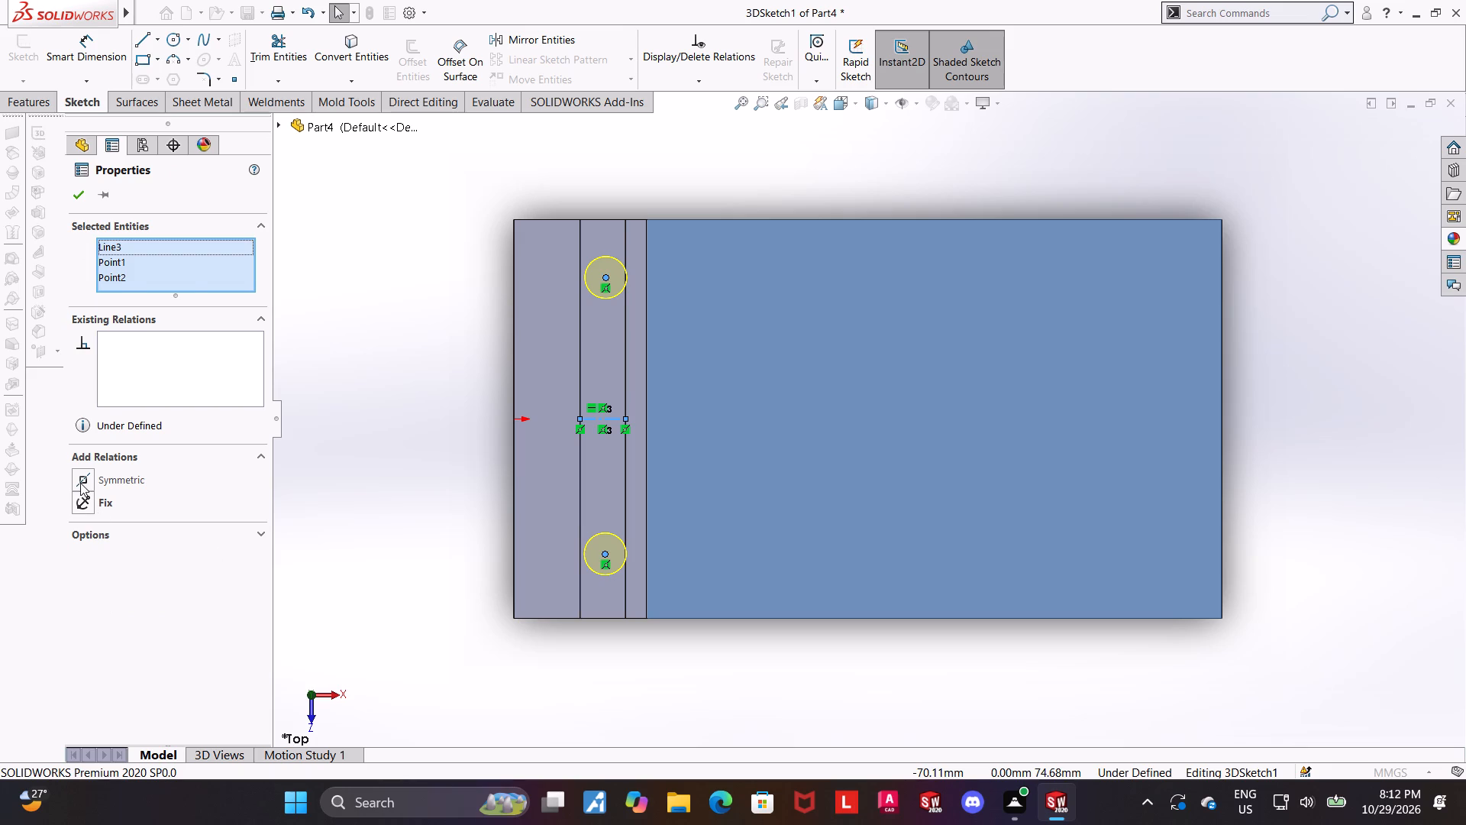
click(80, 483)
key(Escape)
Dimension the spacing between the two hole points along the groove as 158 mm.
click(87, 57)
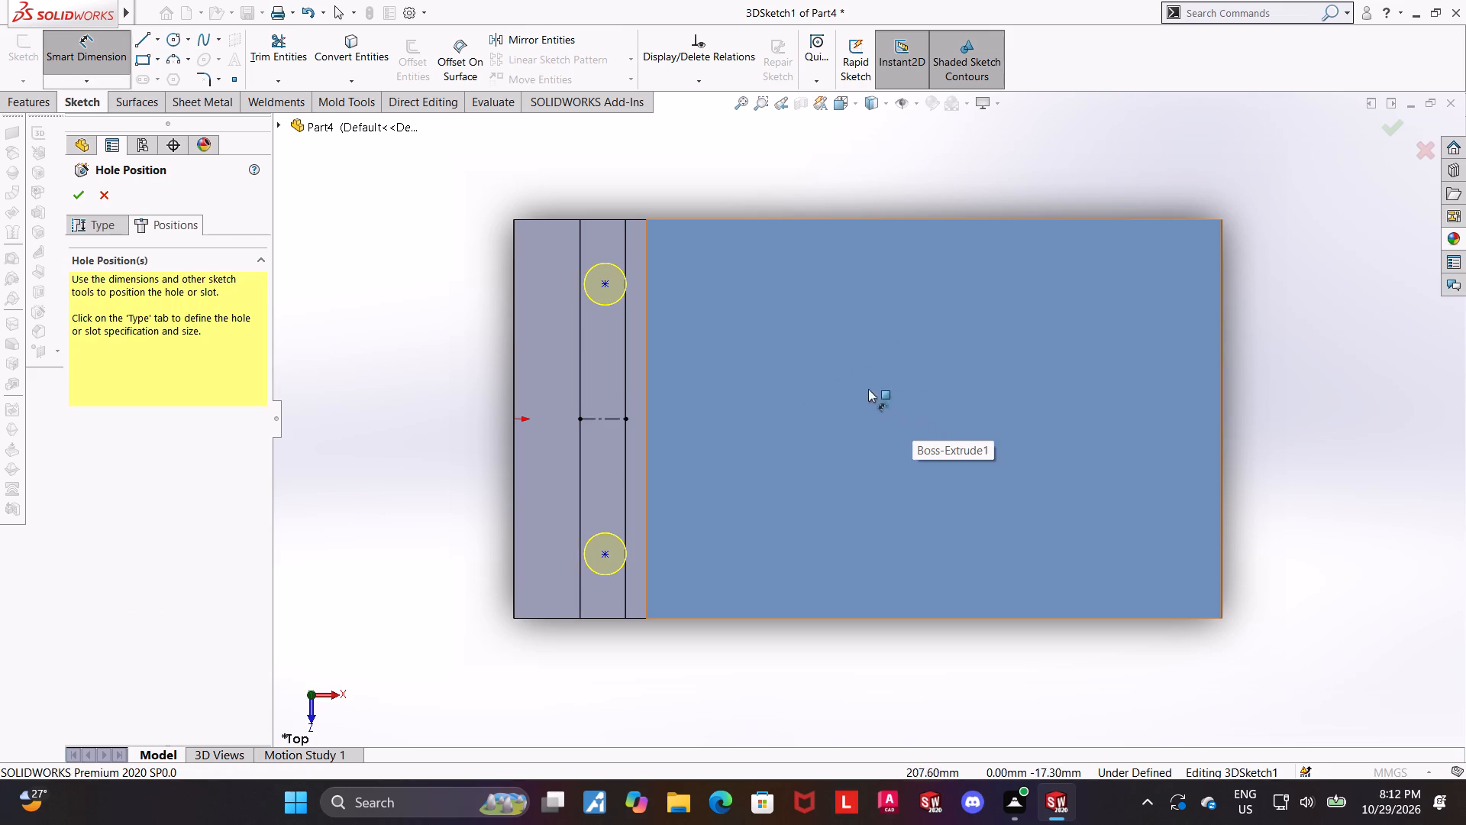
click(601, 286)
click(602, 279)
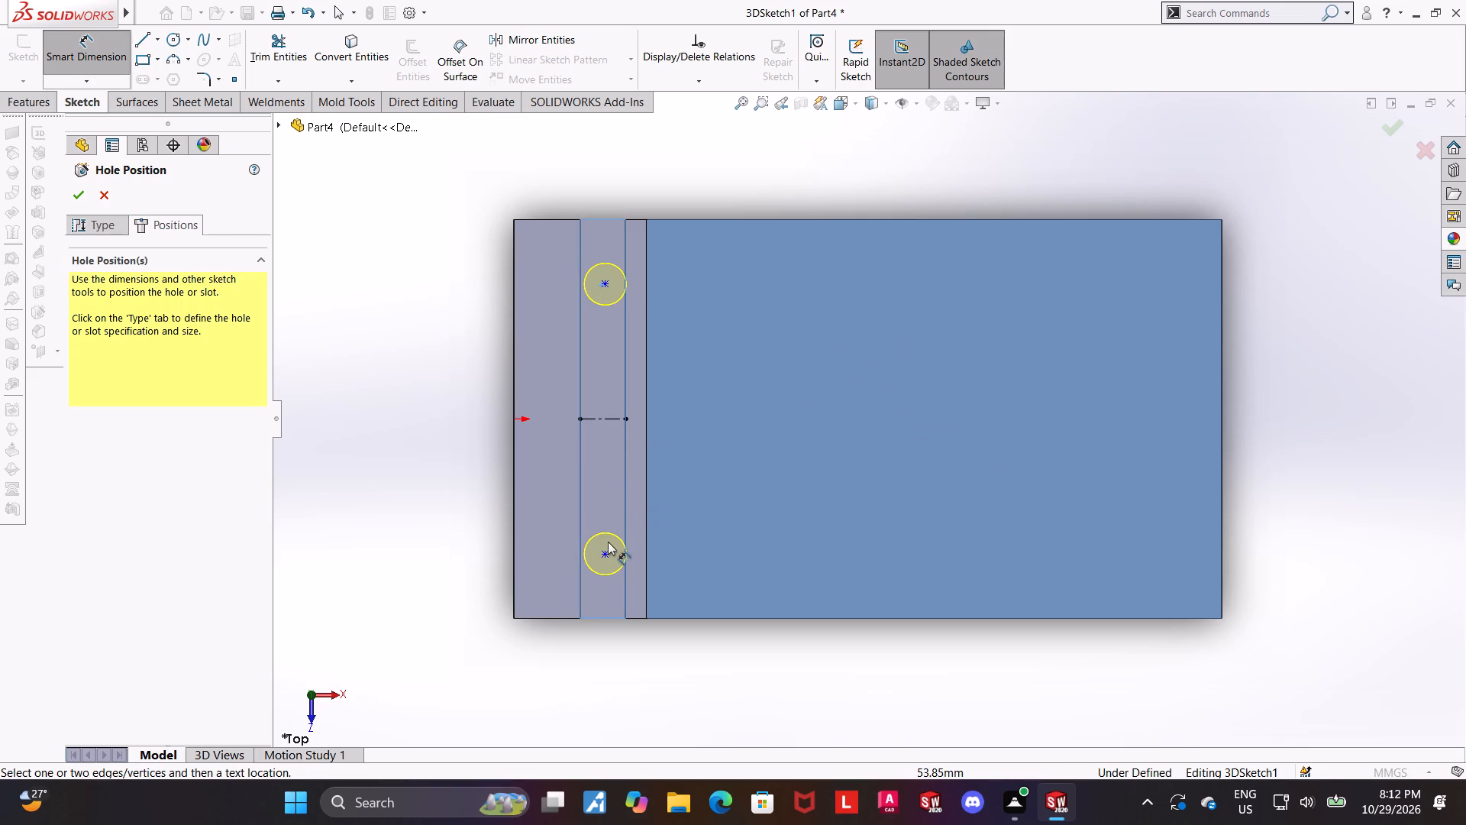
click(606, 283)
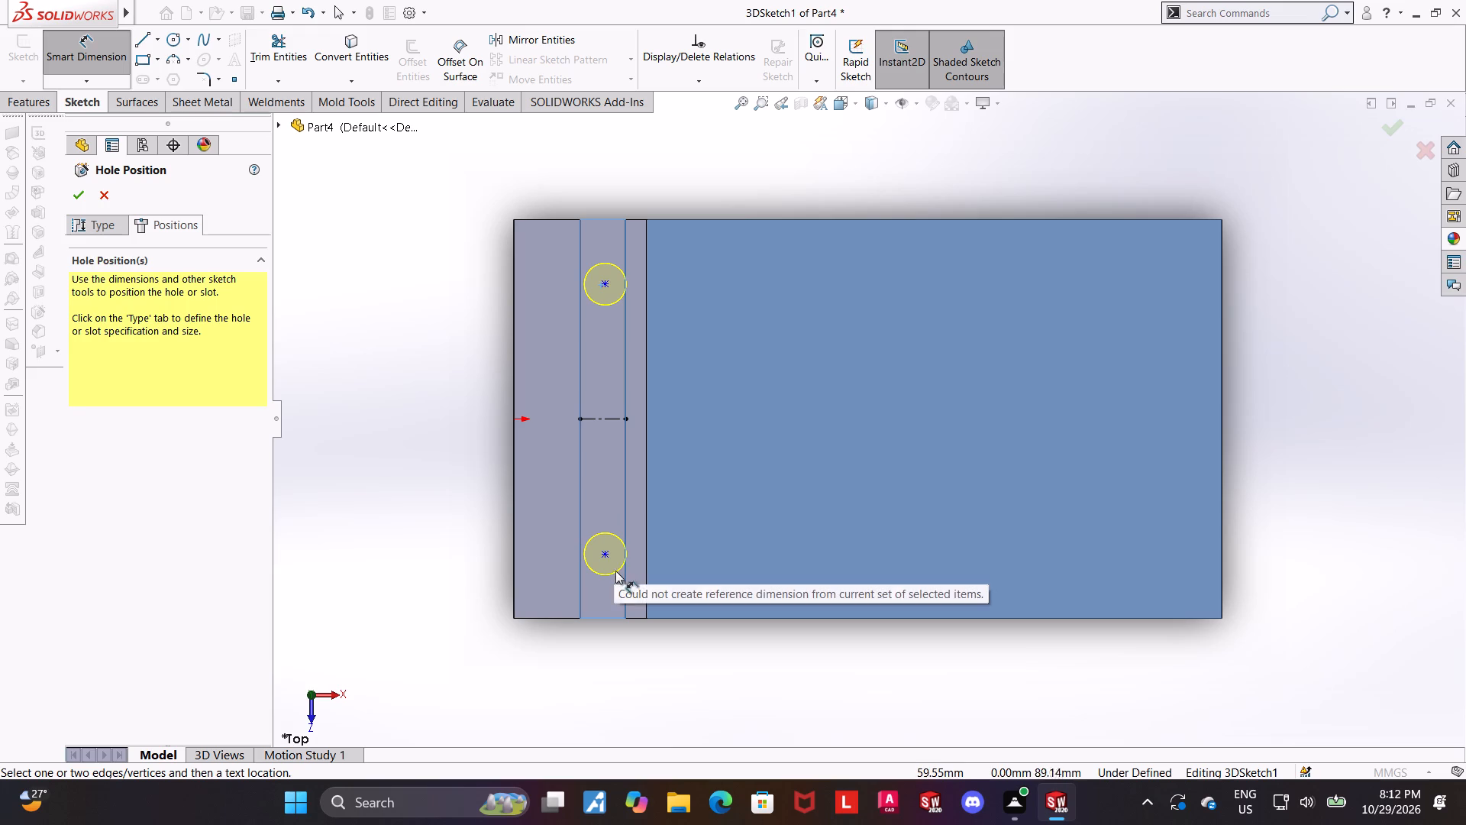
click(603, 552)
key(Escape)
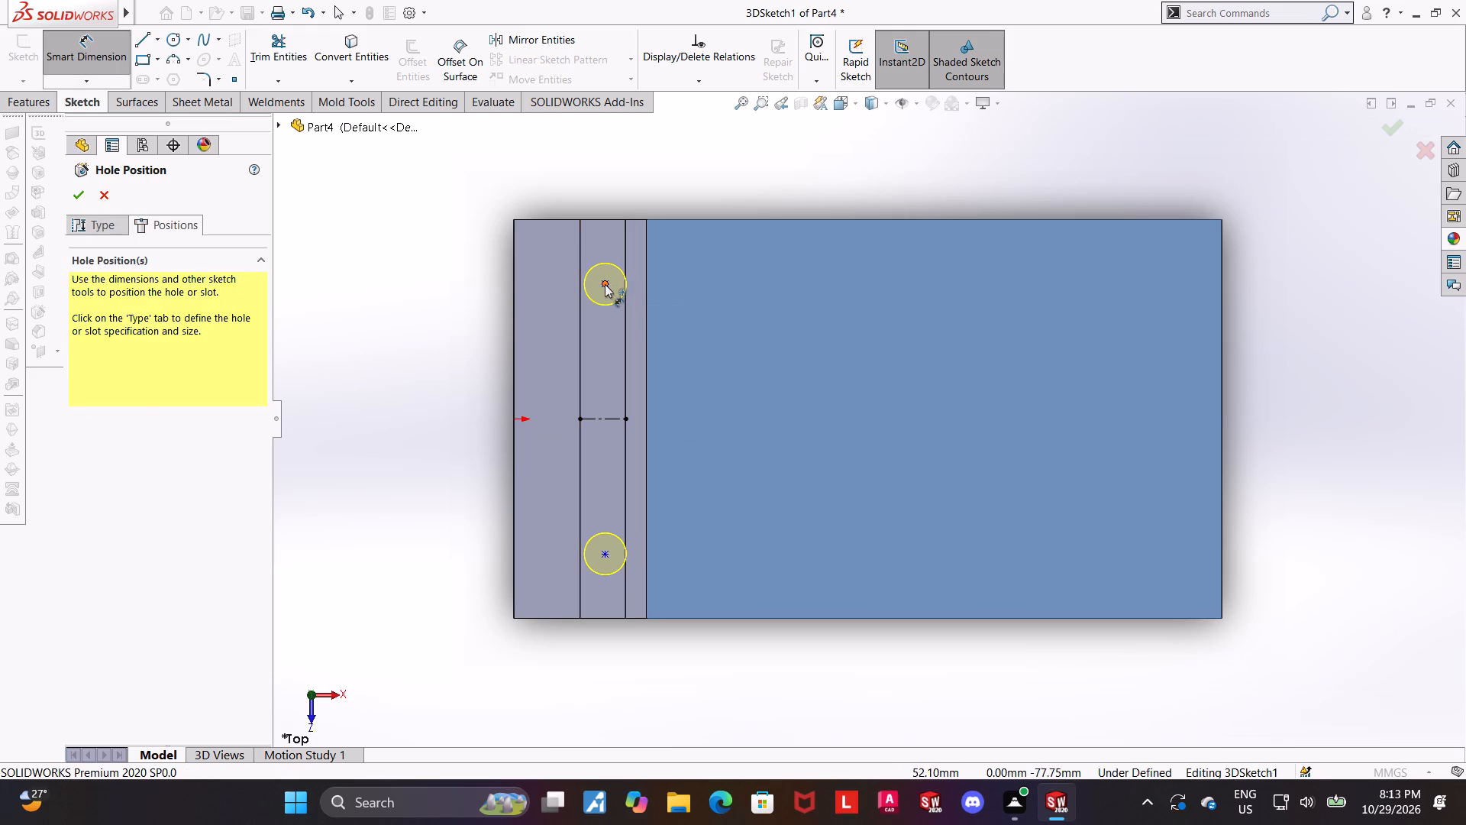
click(605, 284)
click(607, 555)
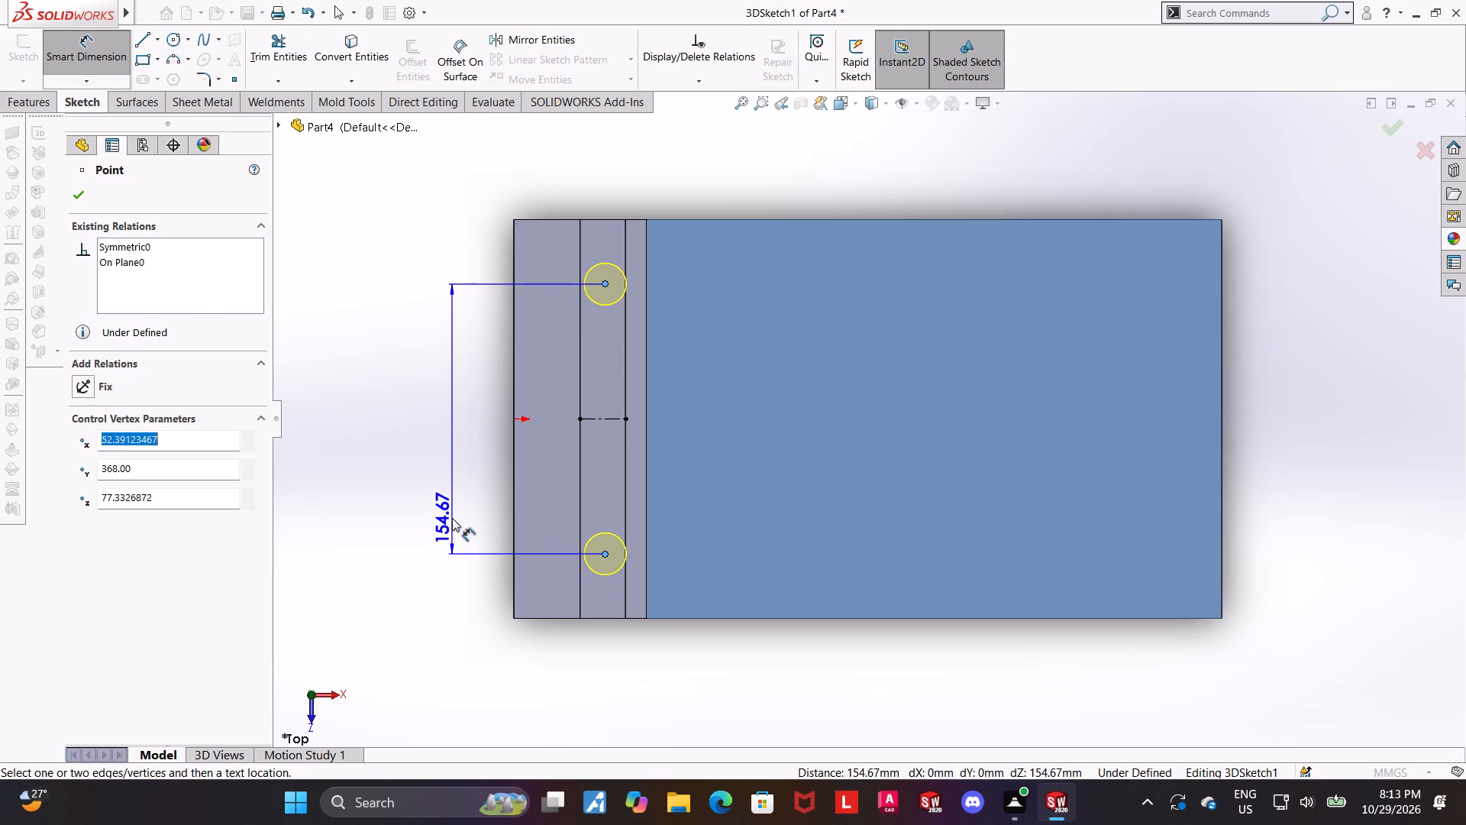
click(452, 518)
text(158)
key(Return)
key(Escape)
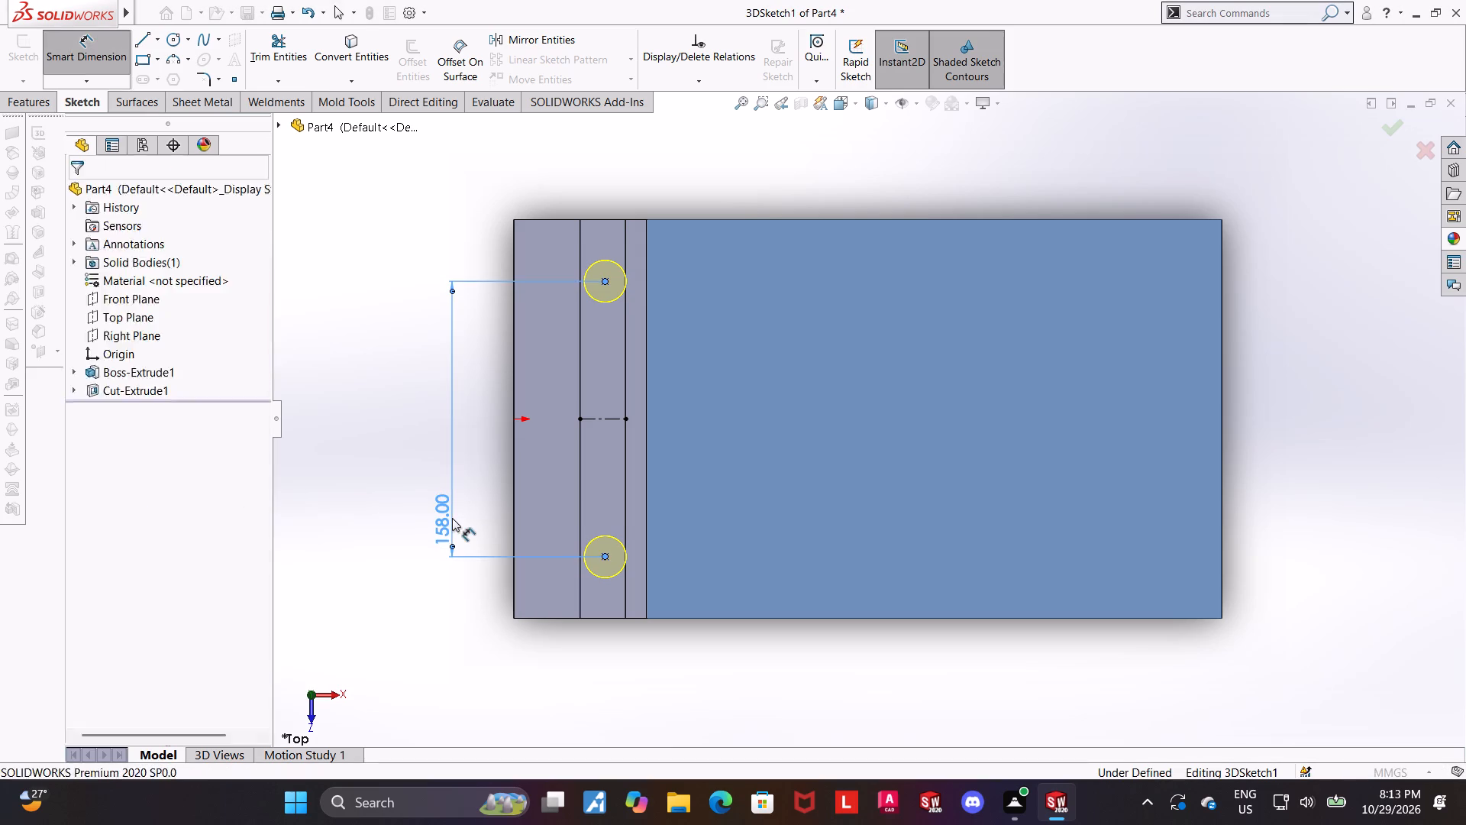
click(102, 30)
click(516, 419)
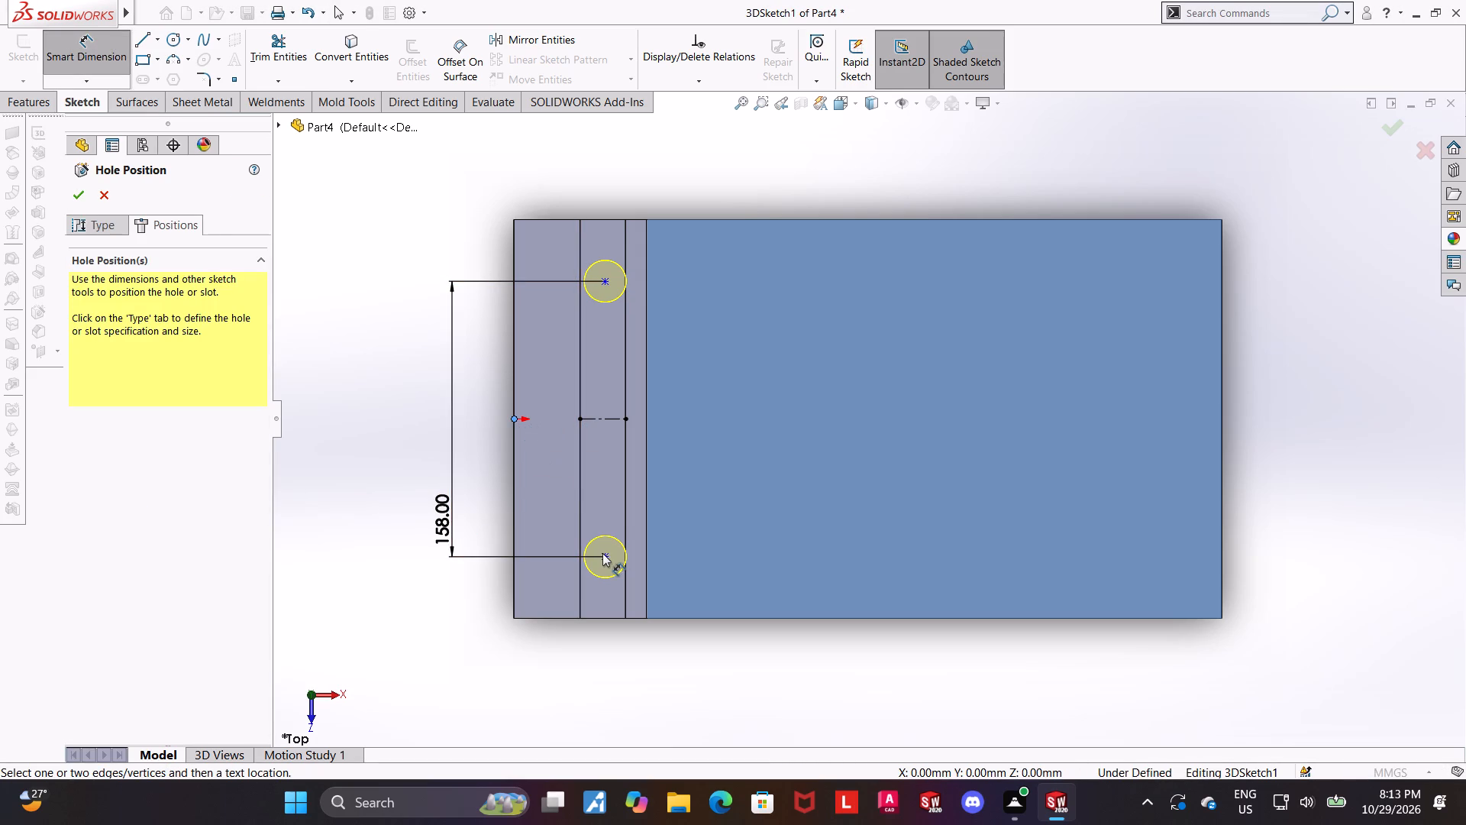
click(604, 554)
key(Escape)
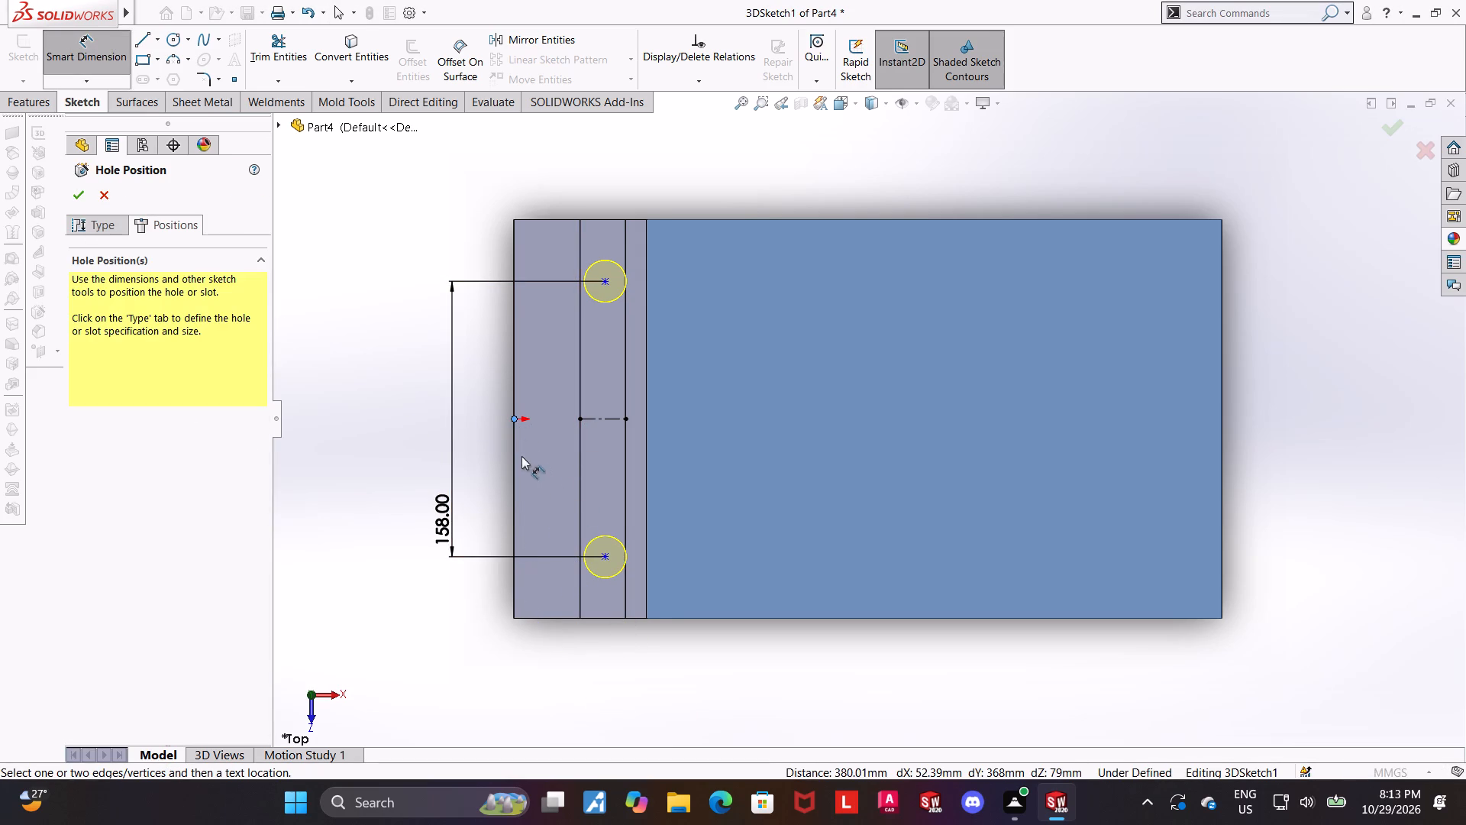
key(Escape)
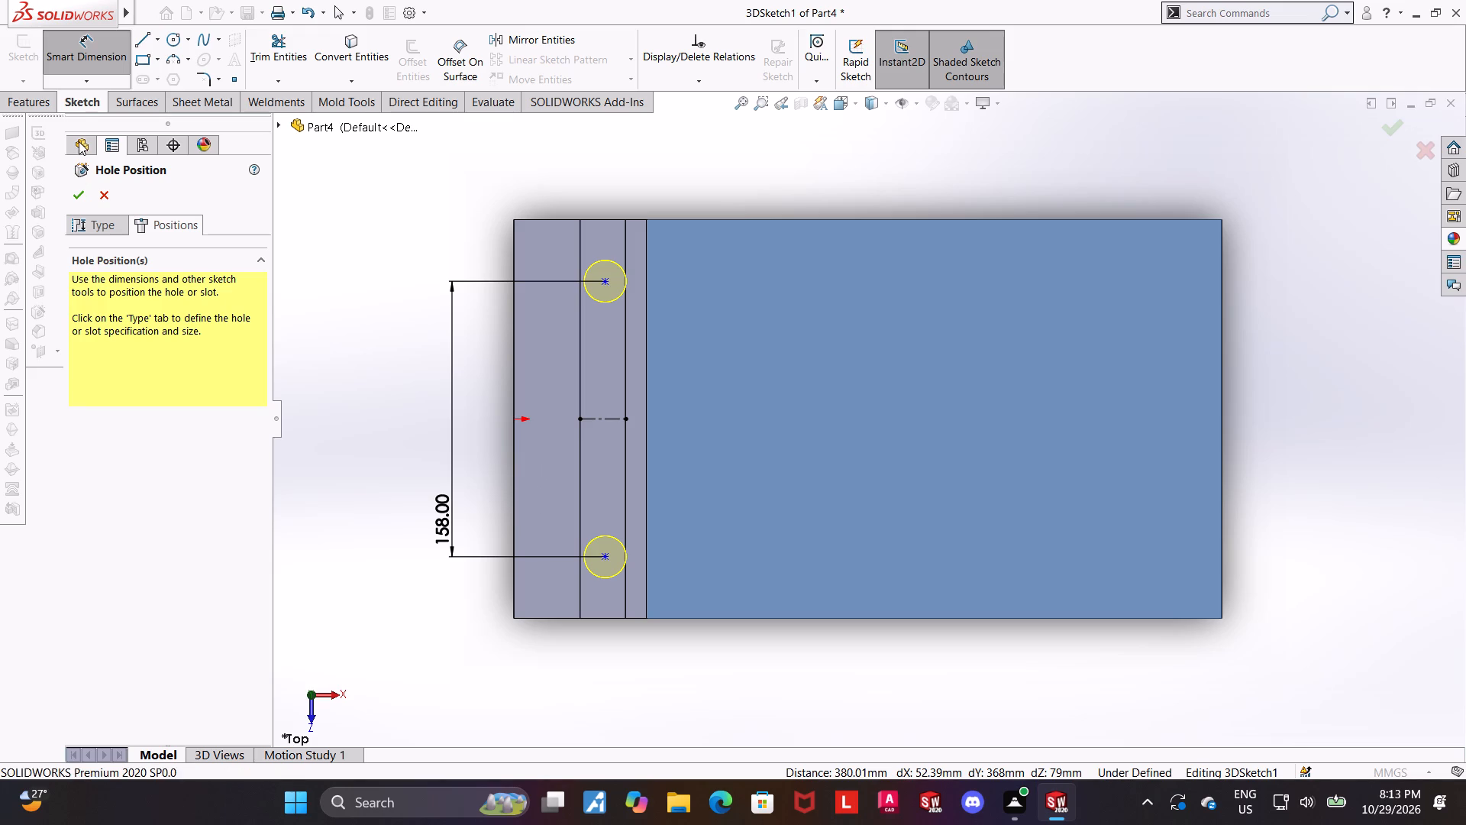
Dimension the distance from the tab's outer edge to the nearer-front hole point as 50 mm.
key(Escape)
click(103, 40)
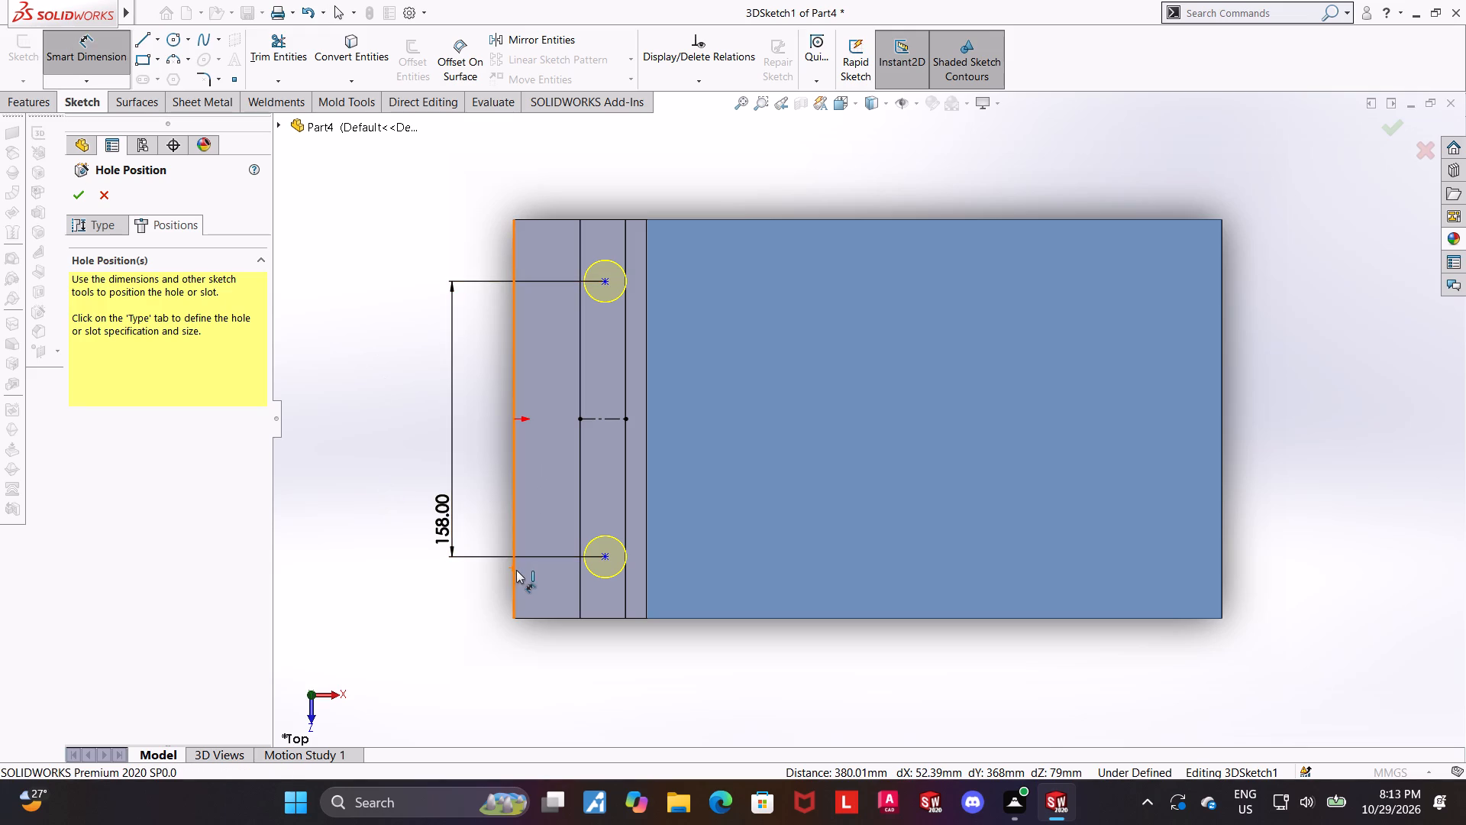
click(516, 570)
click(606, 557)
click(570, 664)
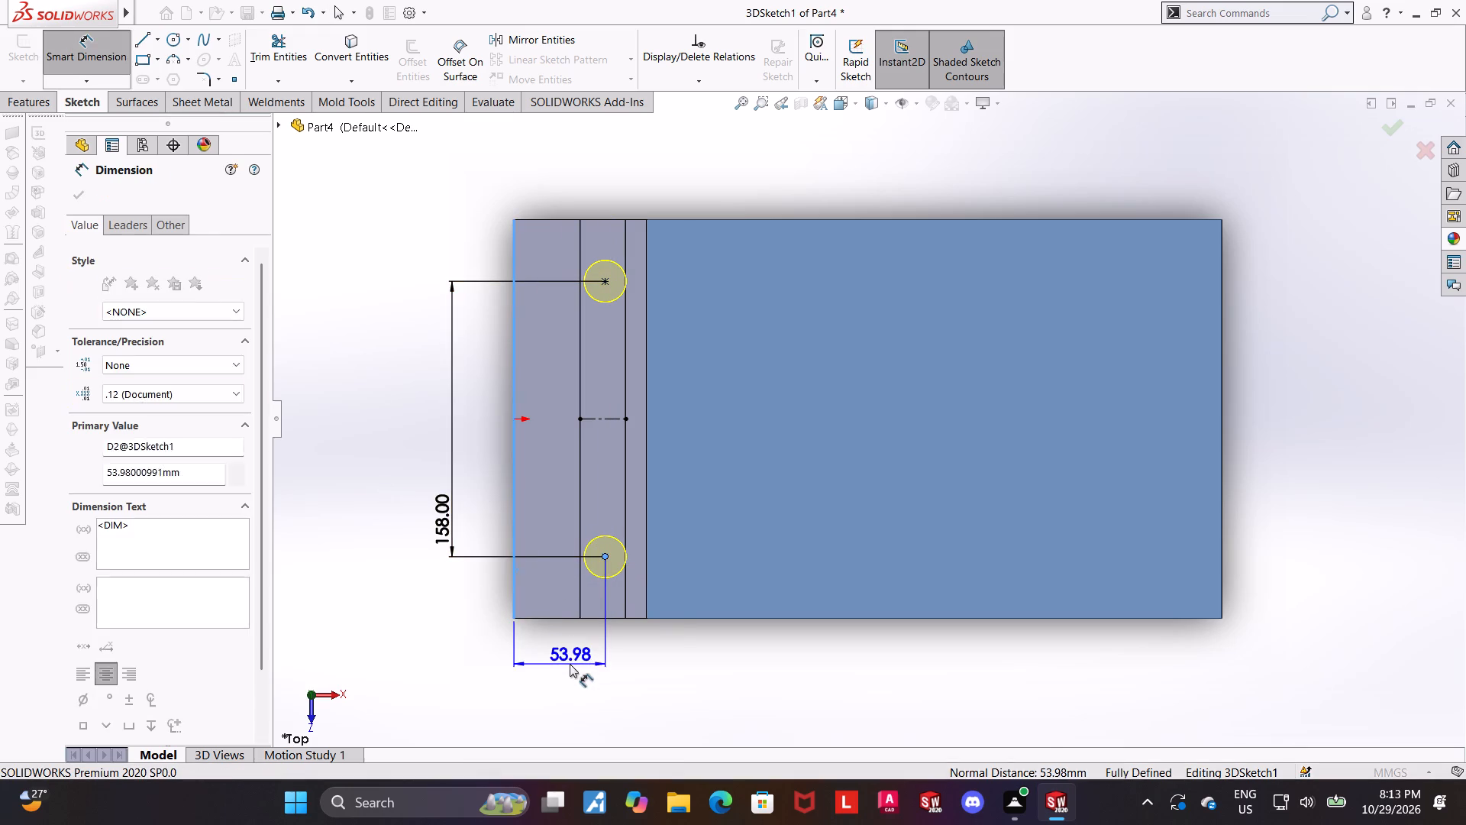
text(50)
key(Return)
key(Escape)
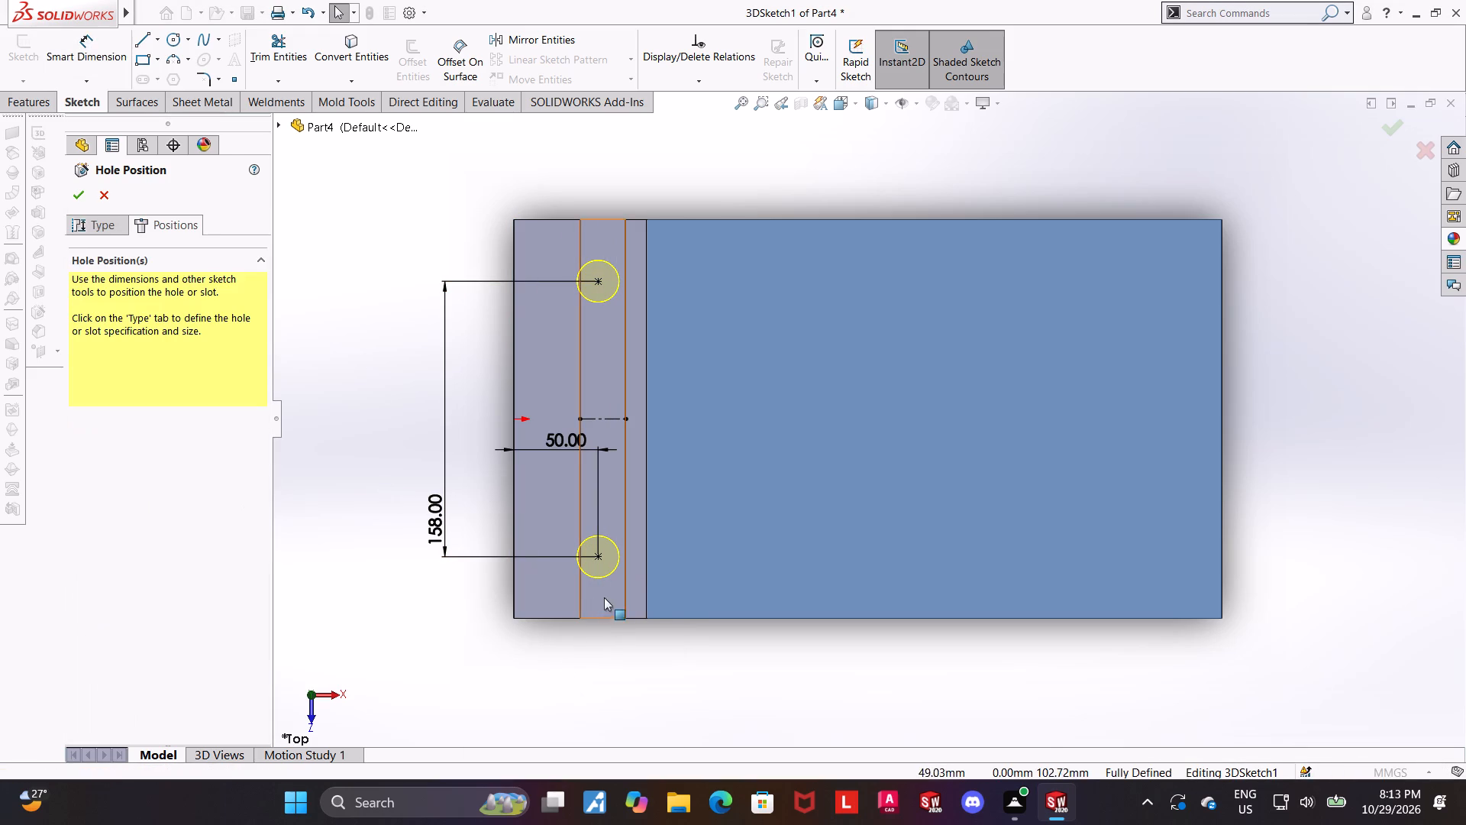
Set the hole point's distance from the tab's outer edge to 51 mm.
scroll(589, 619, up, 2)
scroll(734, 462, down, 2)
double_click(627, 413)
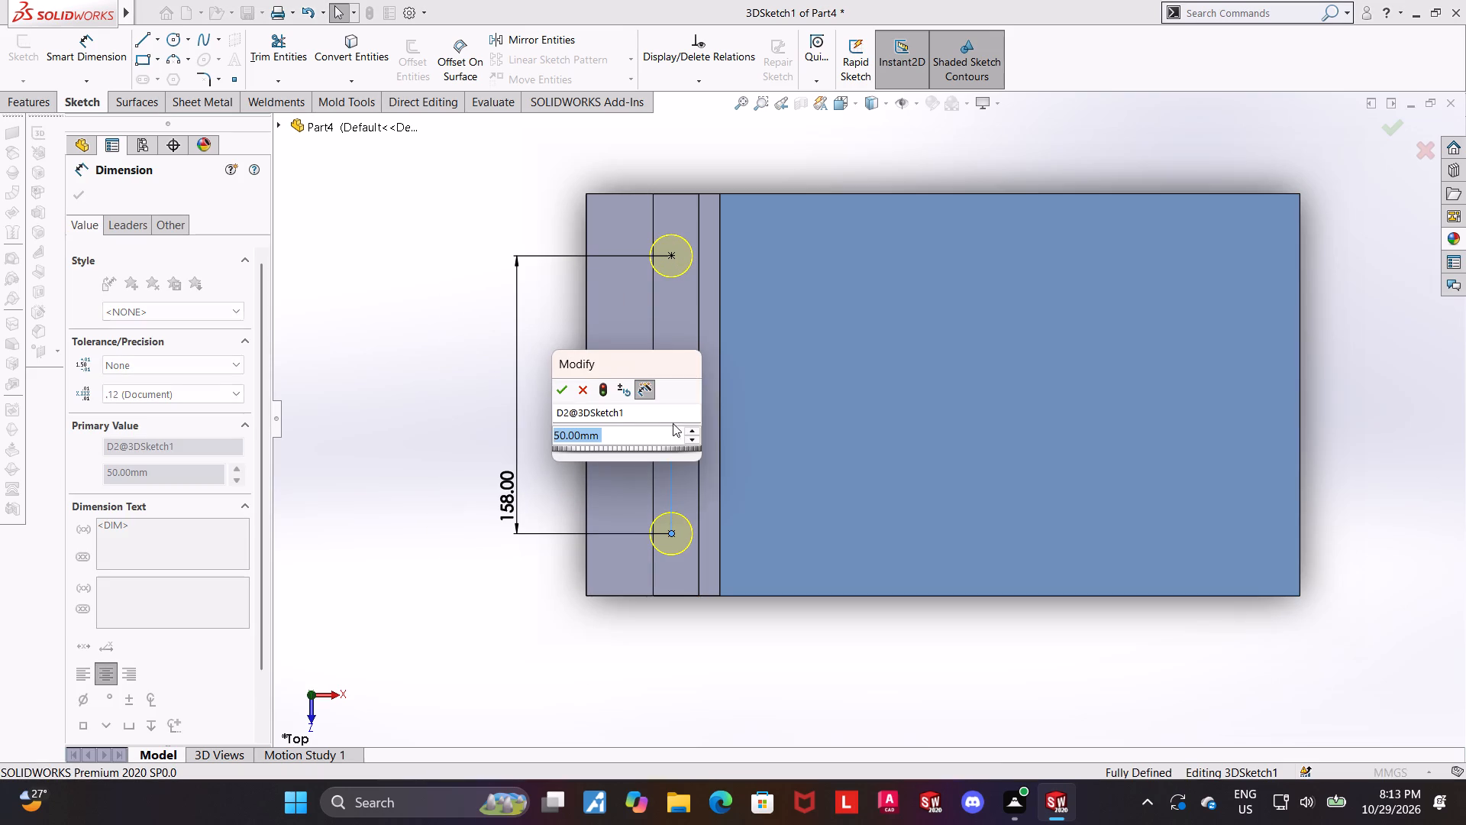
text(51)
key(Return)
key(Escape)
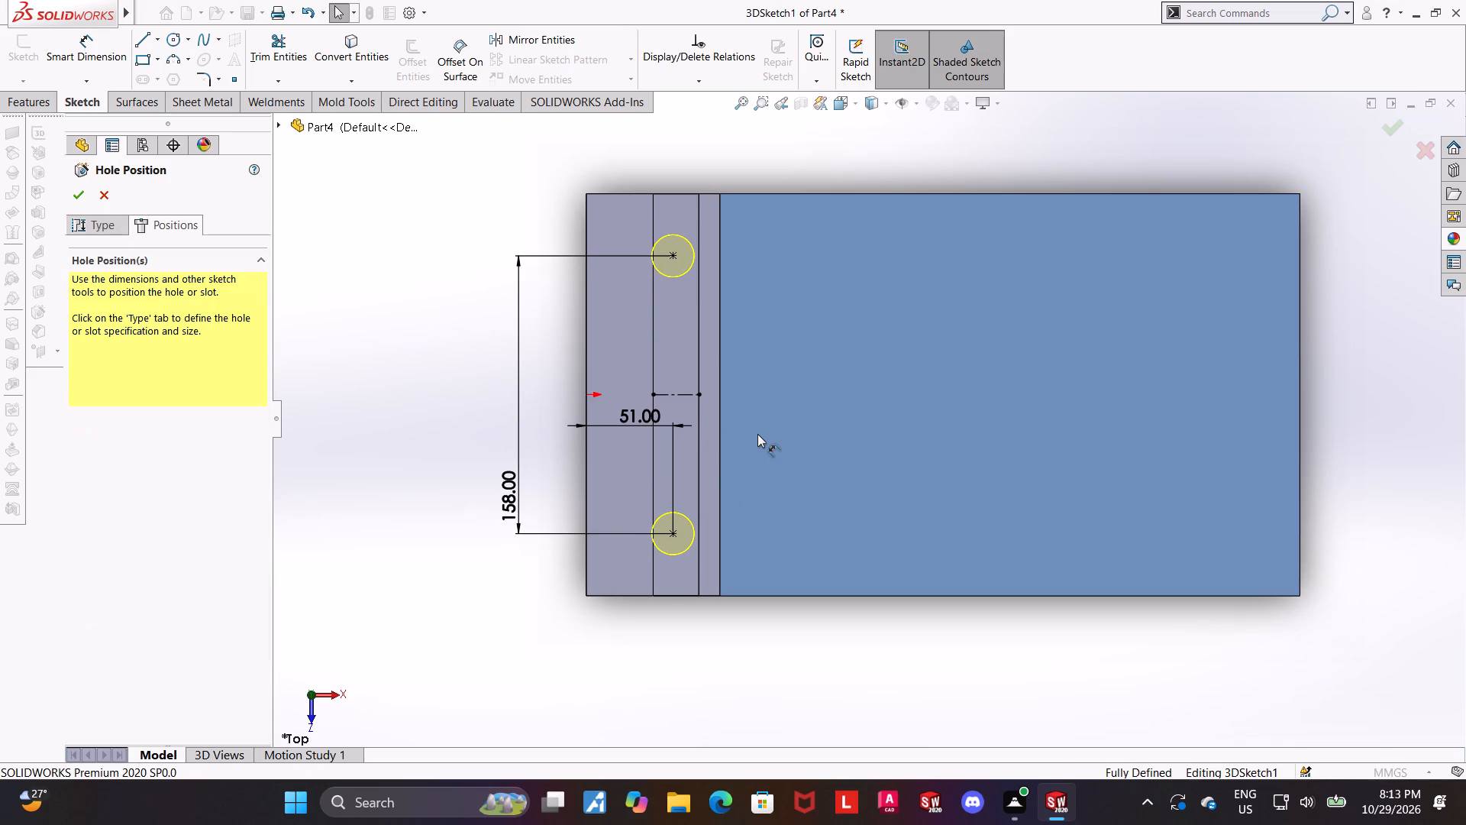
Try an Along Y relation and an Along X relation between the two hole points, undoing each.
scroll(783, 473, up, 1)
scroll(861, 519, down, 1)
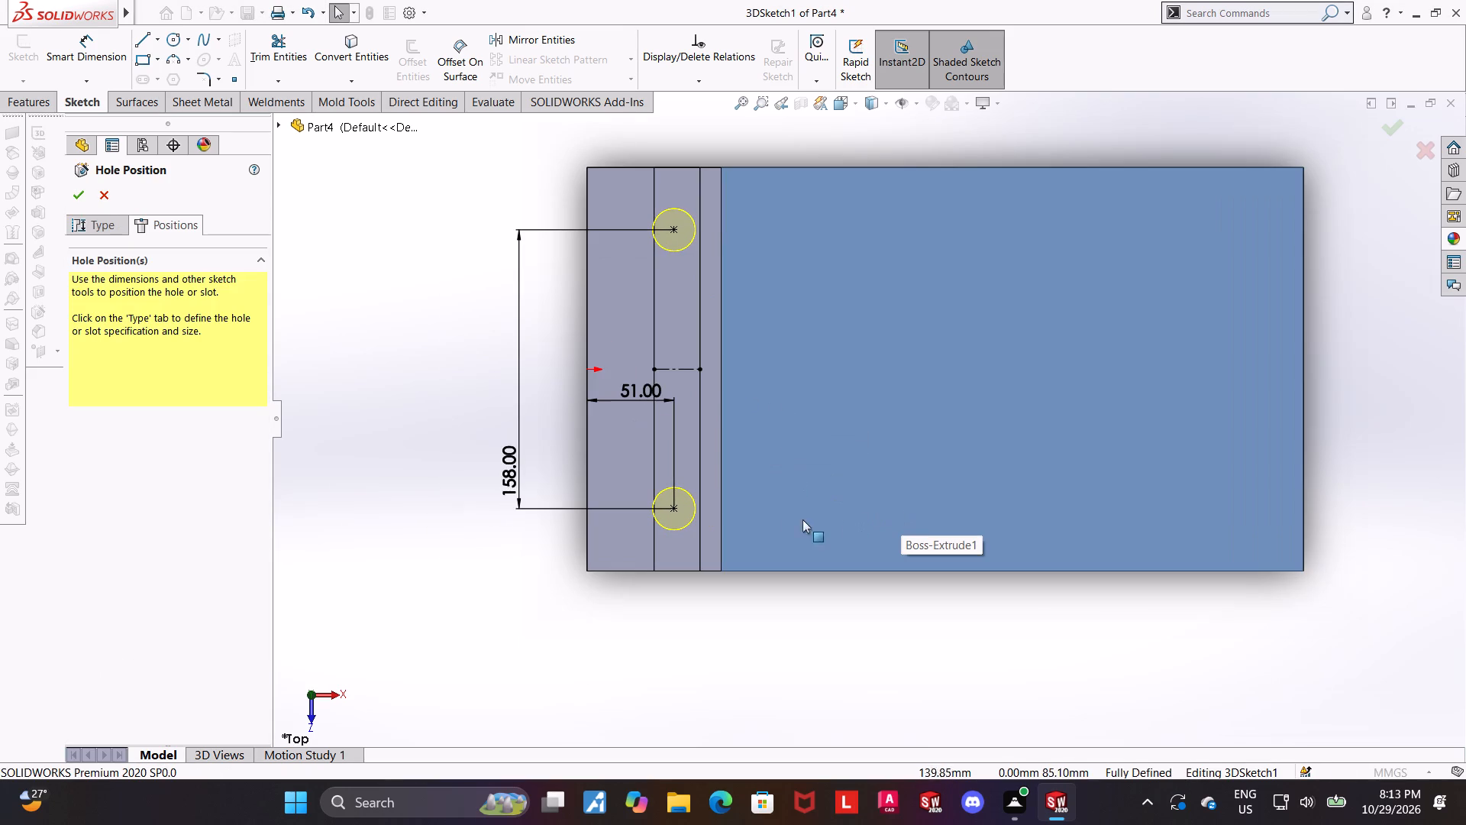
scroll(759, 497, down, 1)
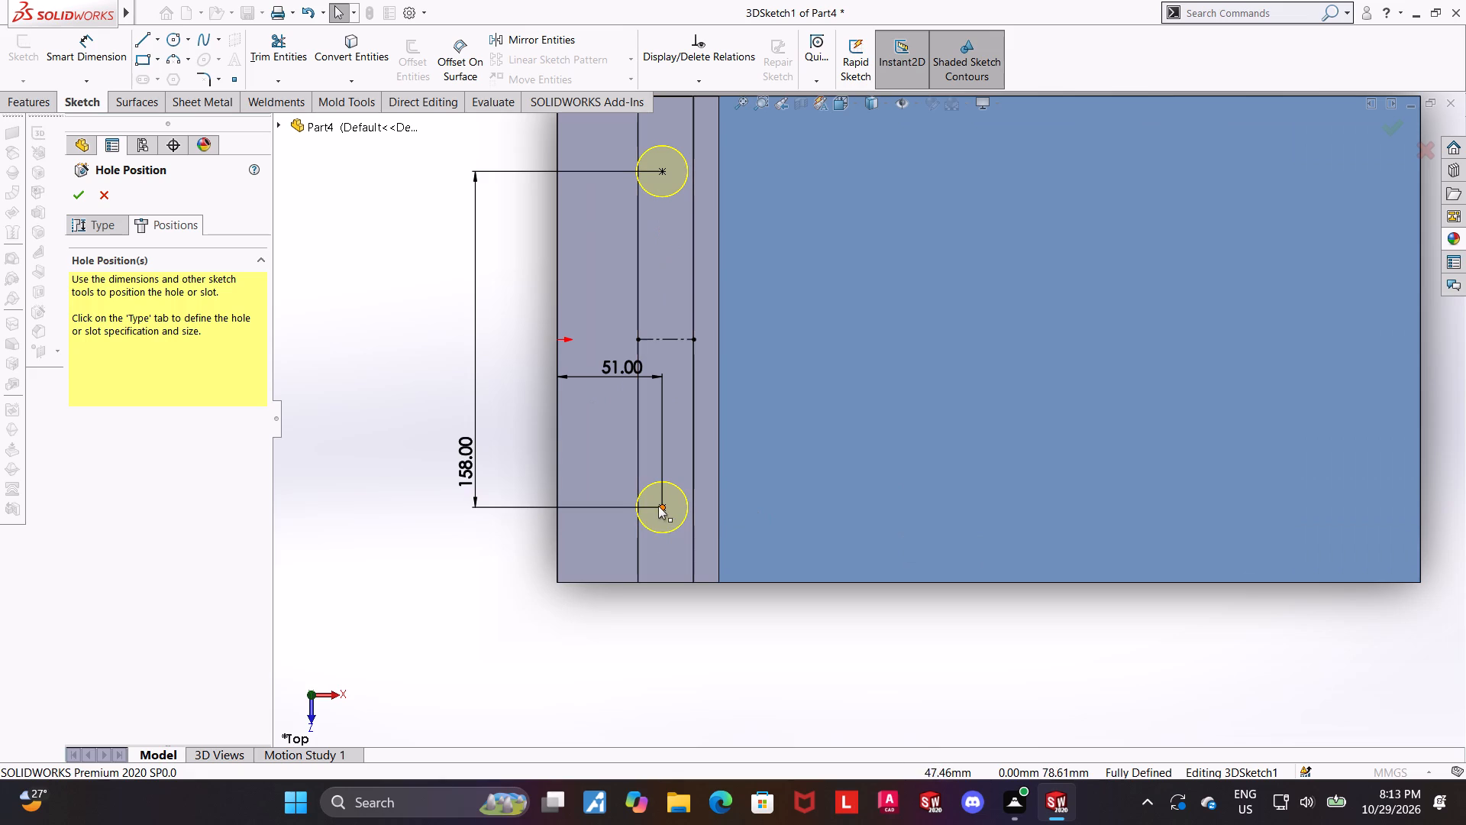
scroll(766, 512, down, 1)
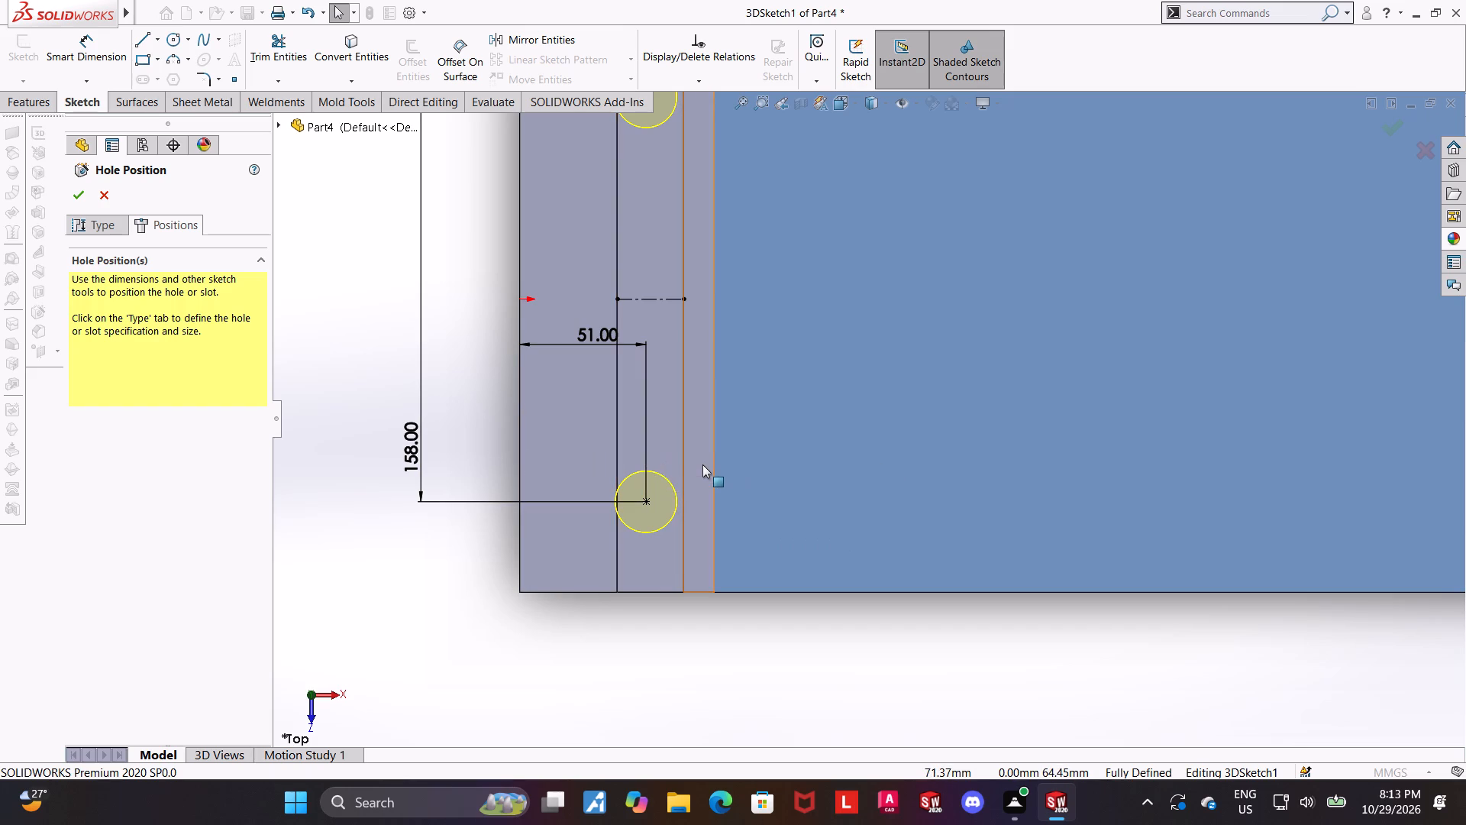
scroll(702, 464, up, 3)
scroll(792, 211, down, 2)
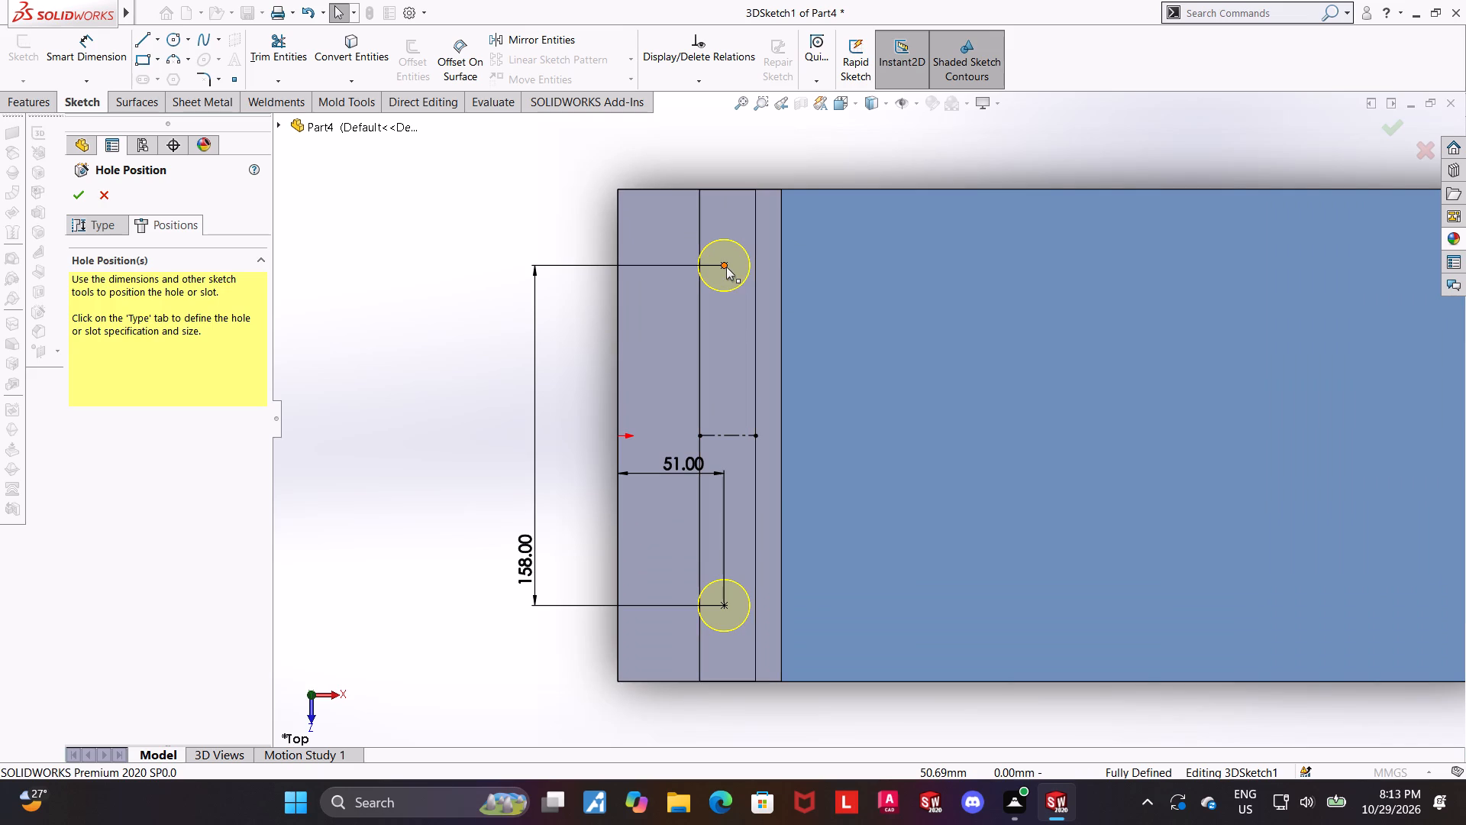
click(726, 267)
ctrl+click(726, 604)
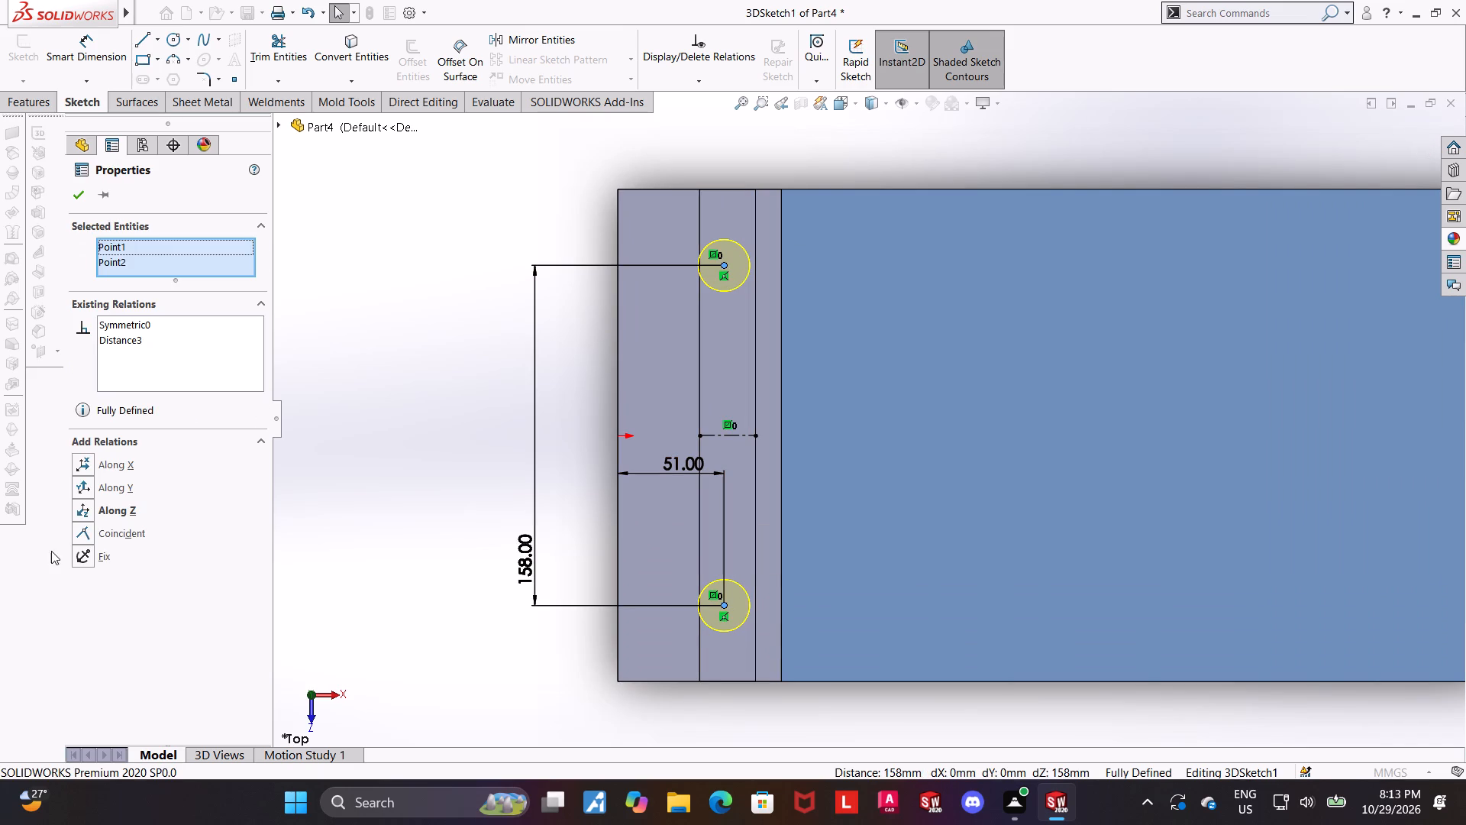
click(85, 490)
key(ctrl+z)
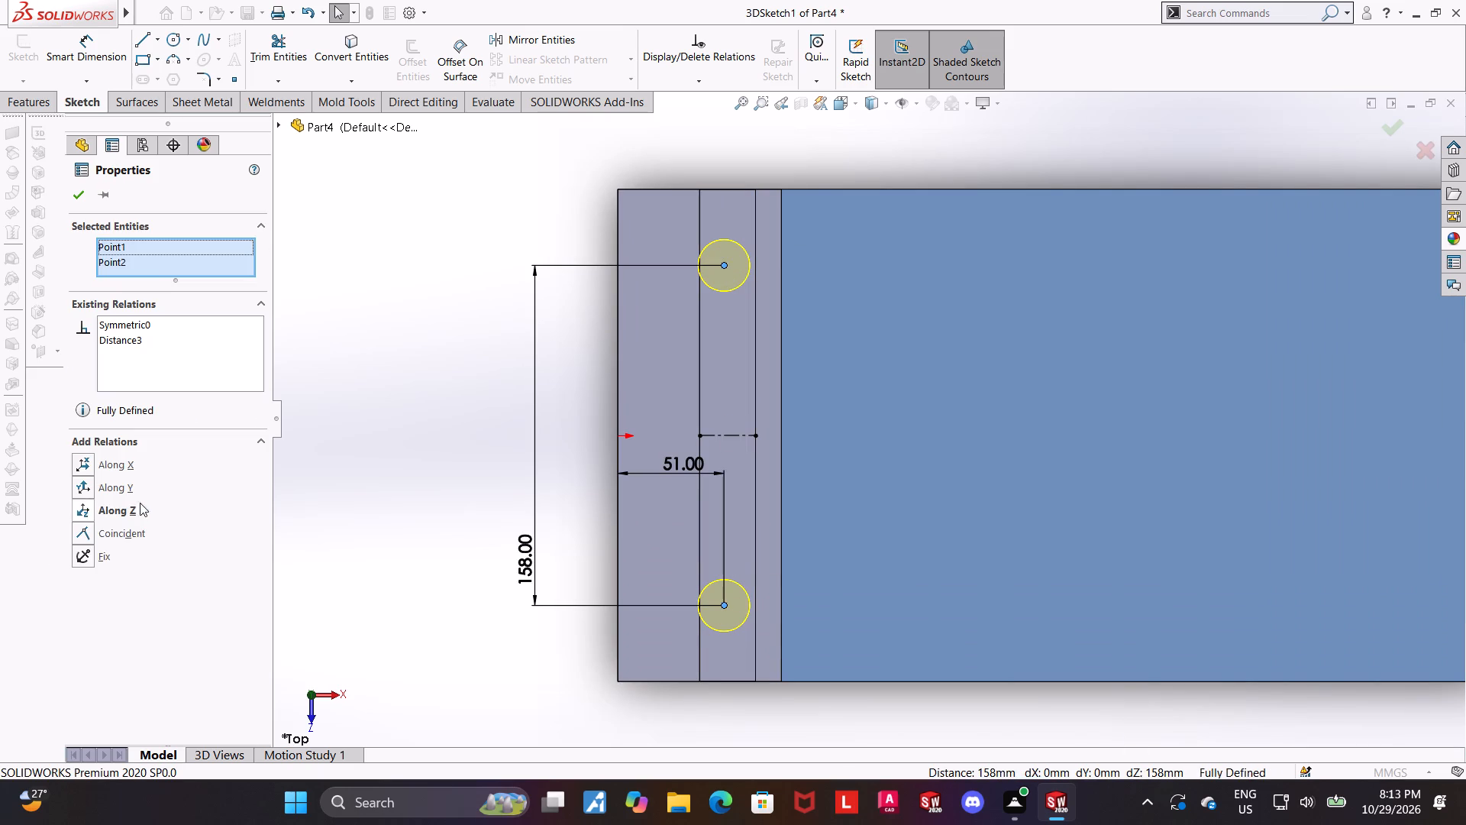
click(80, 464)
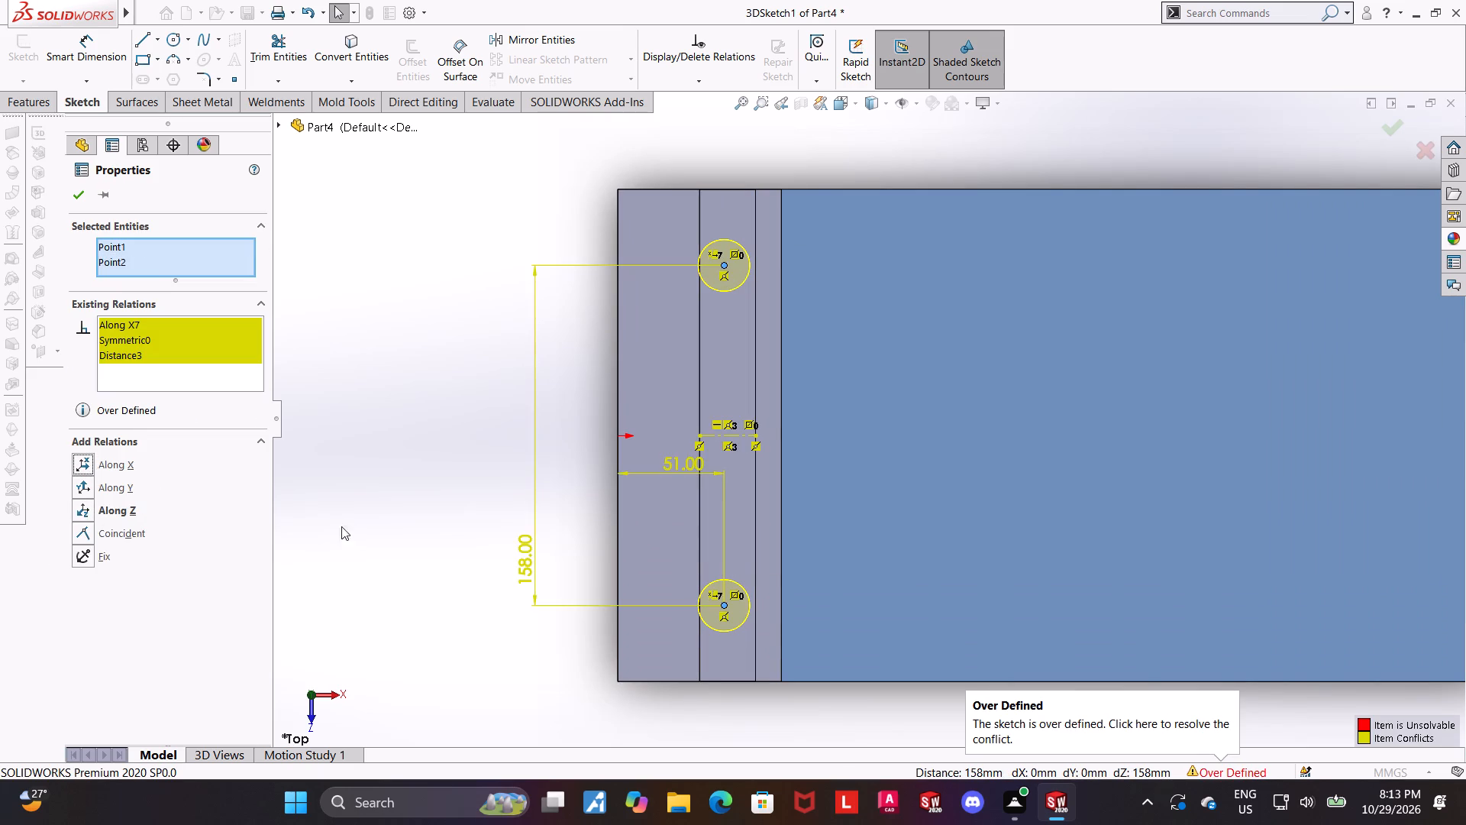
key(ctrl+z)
Add an Along Z relation between the two hole points.
click(87, 513)
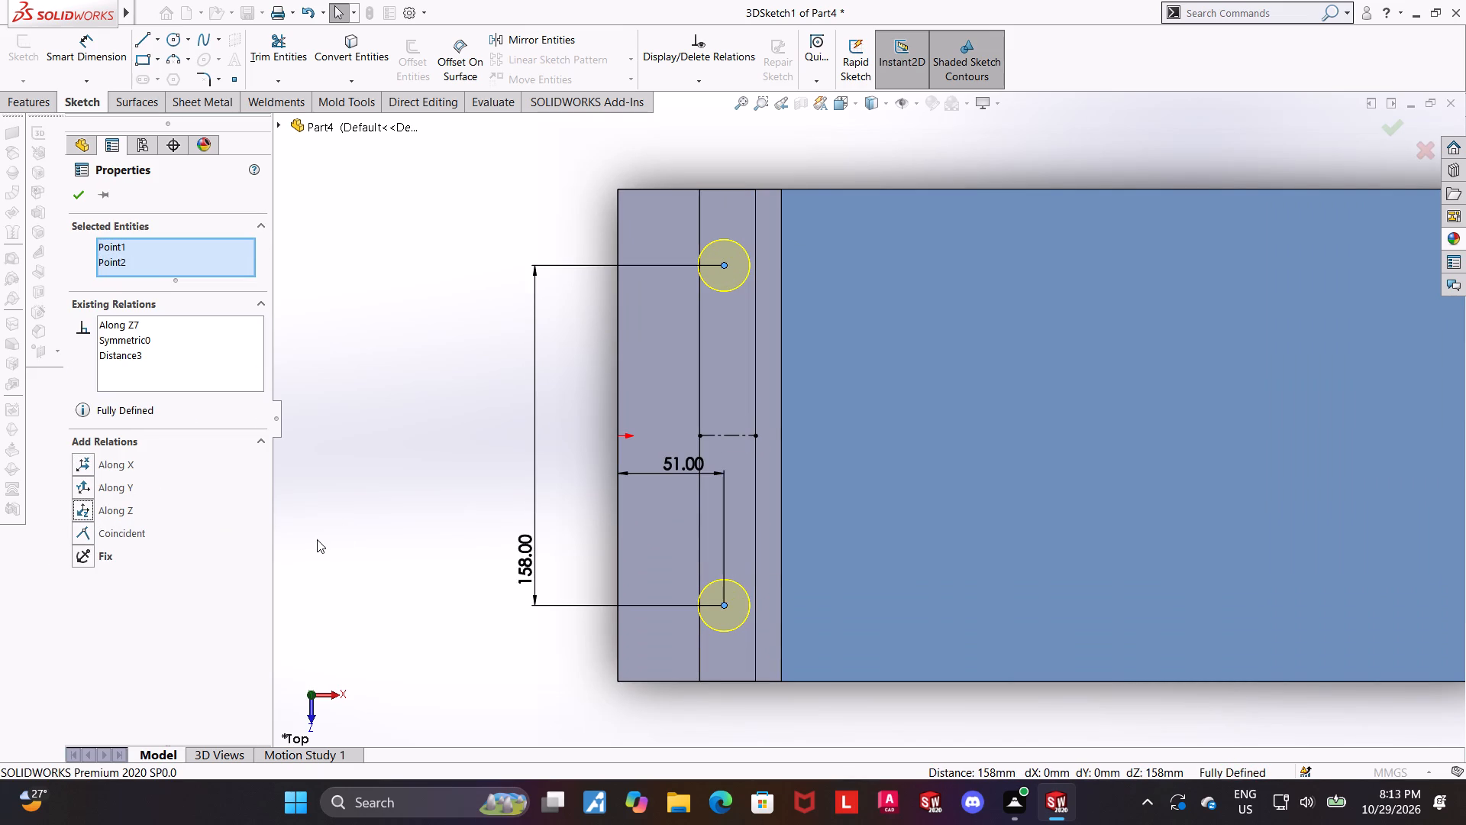
click(82, 509)
click(69, 203)
click(409, 418)
Accept the hole positions to cut the two holes into the groove floor.
scroll(493, 455, up, 2)
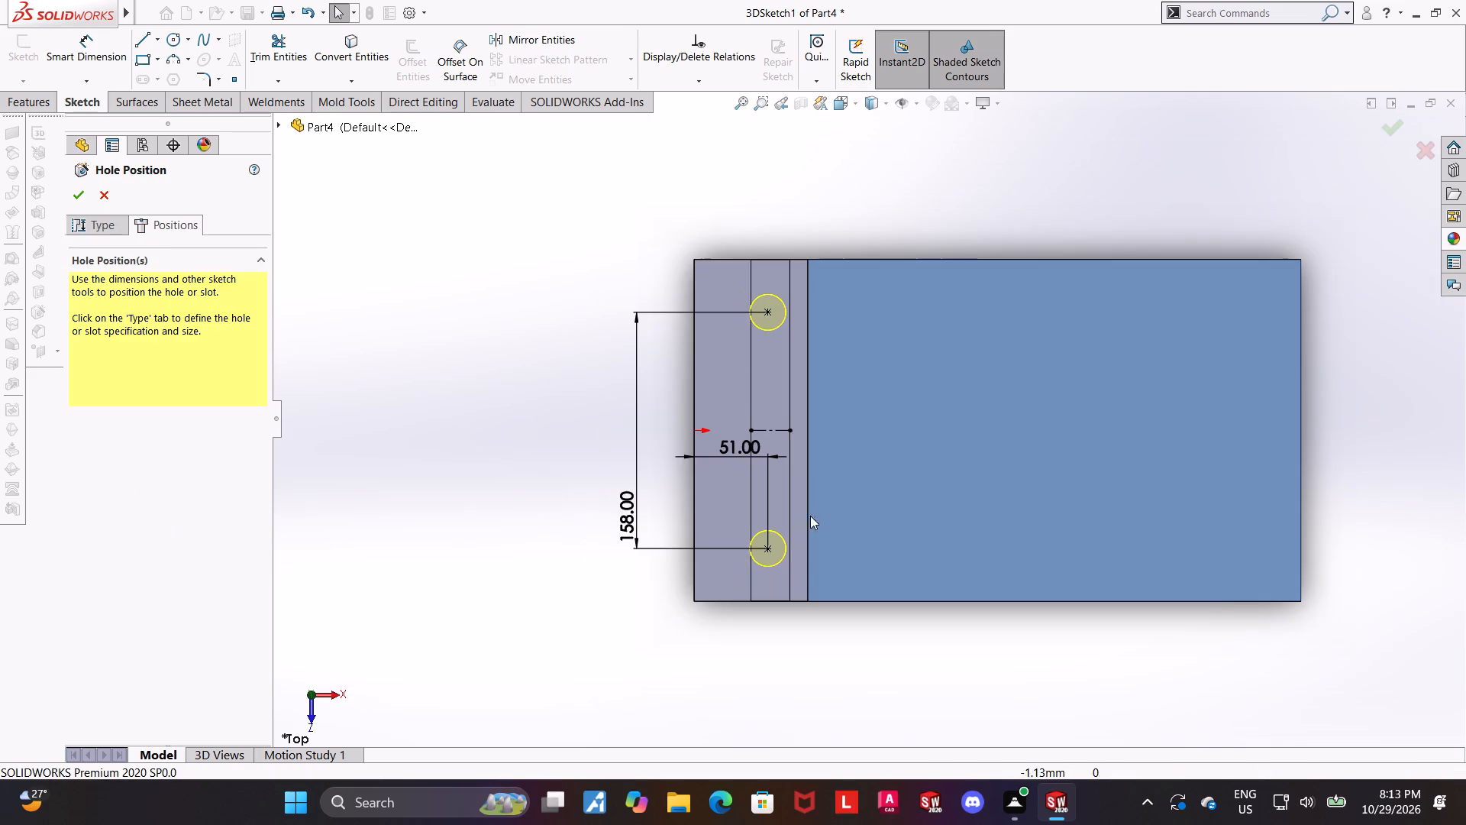
middle_drag(1264, 628, 1251, 467)
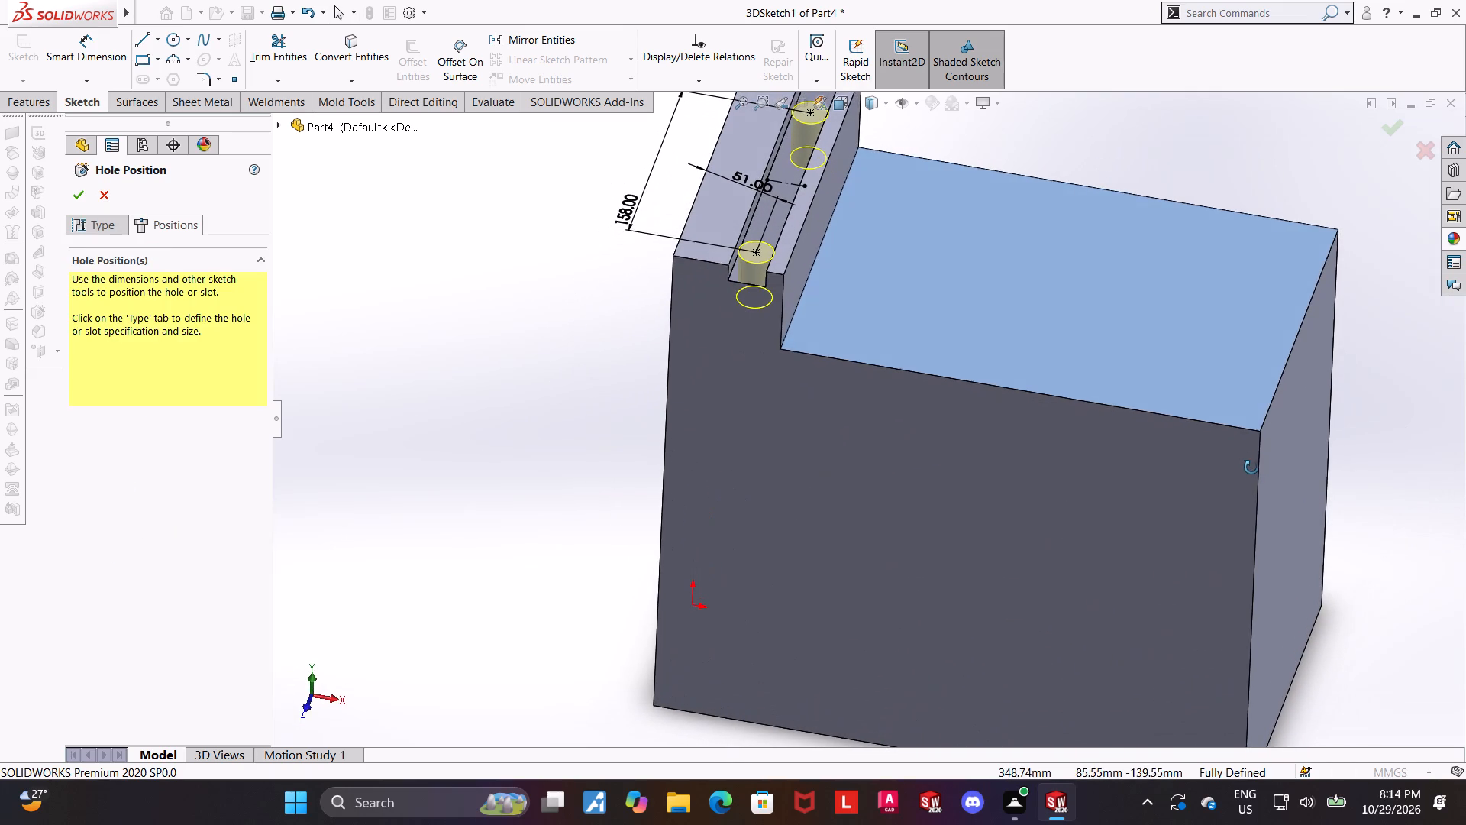
middle_drag(1251, 467, 1241, 466)
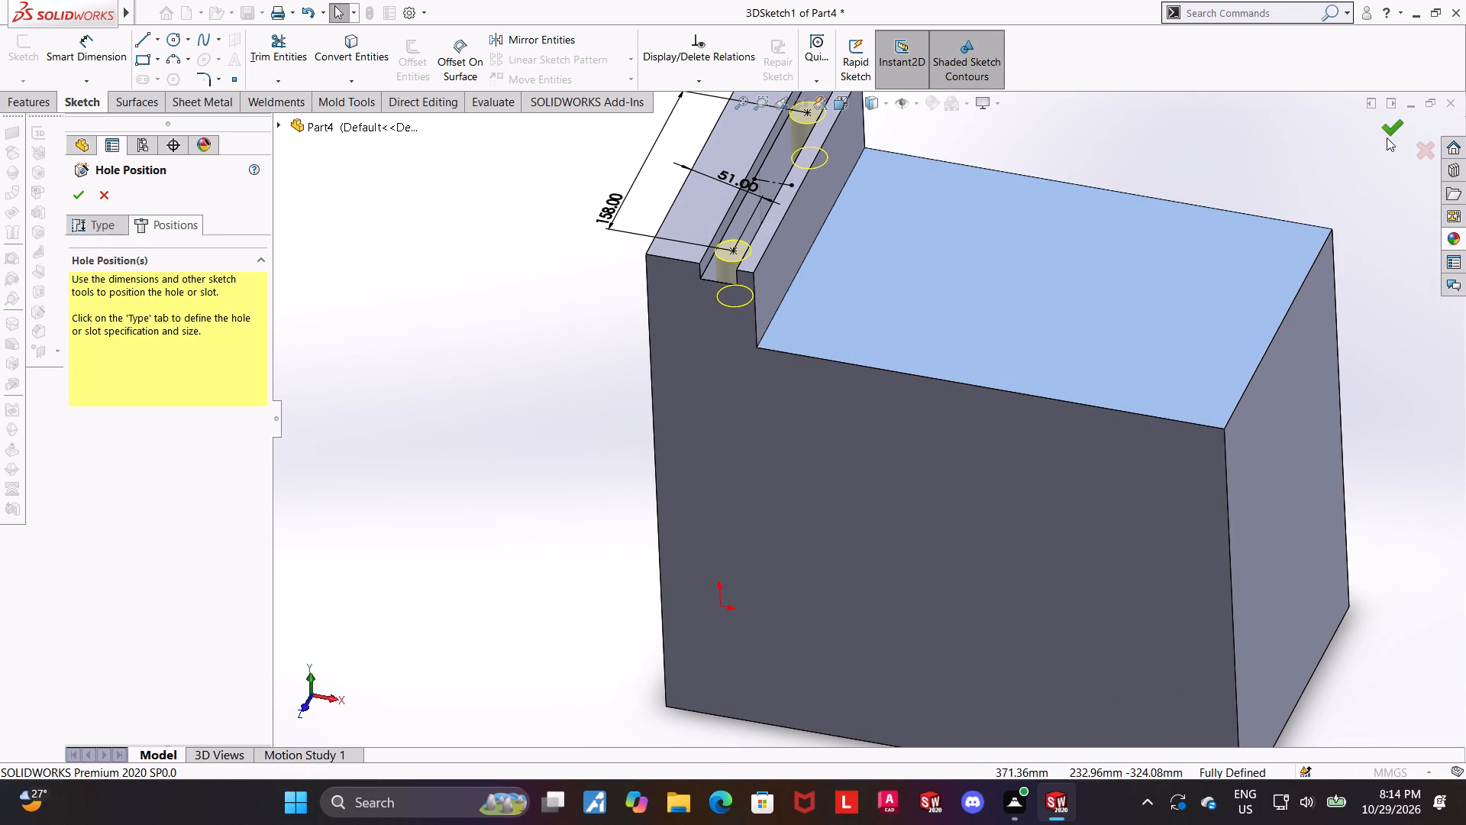
click(1387, 137)
Select the hole feature and examine its placement in the groove from the front.
scroll(739, 232, down, 5)
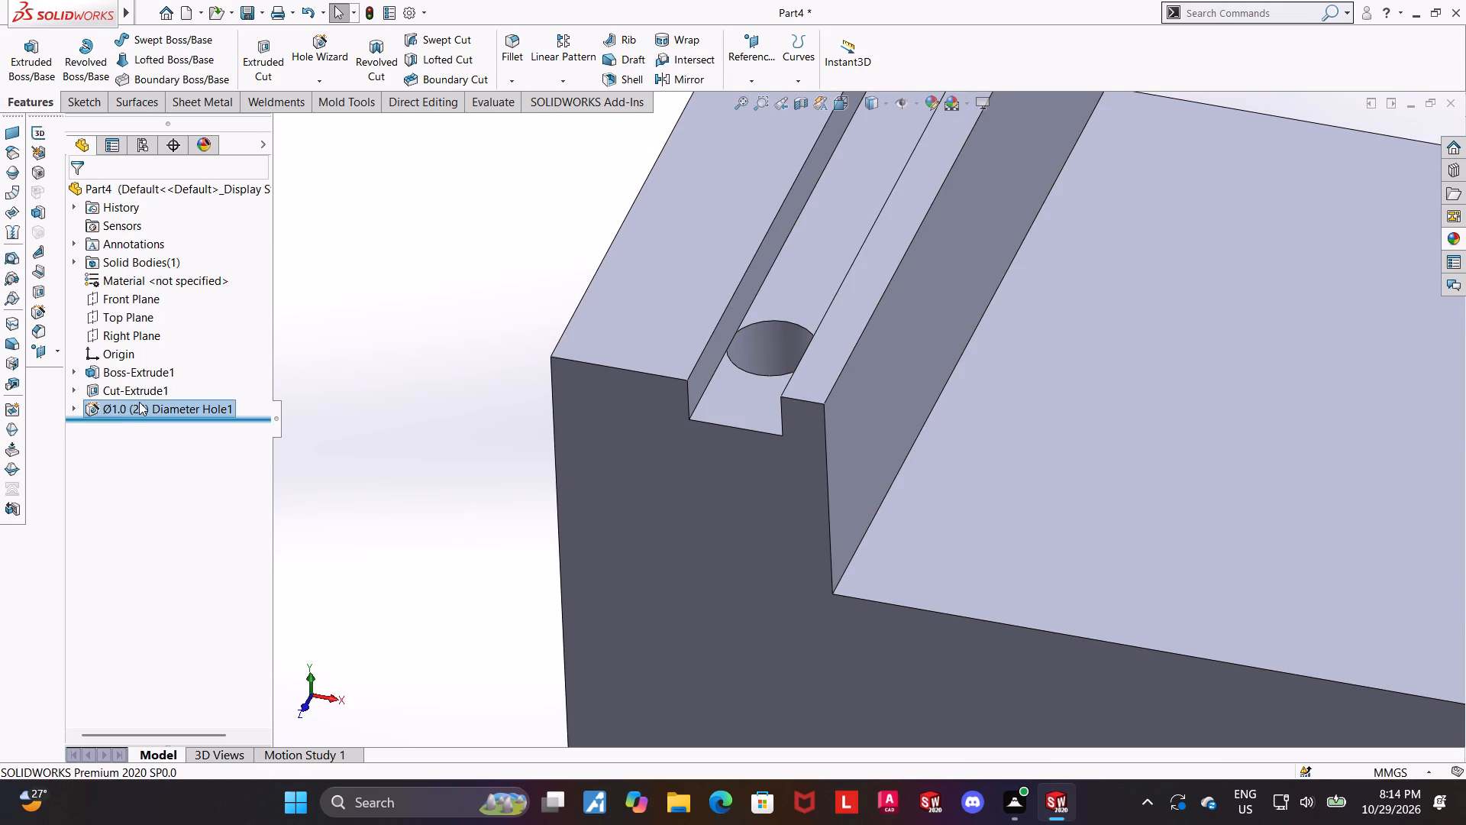
click(139, 402)
scroll(1066, 489, up, 9)
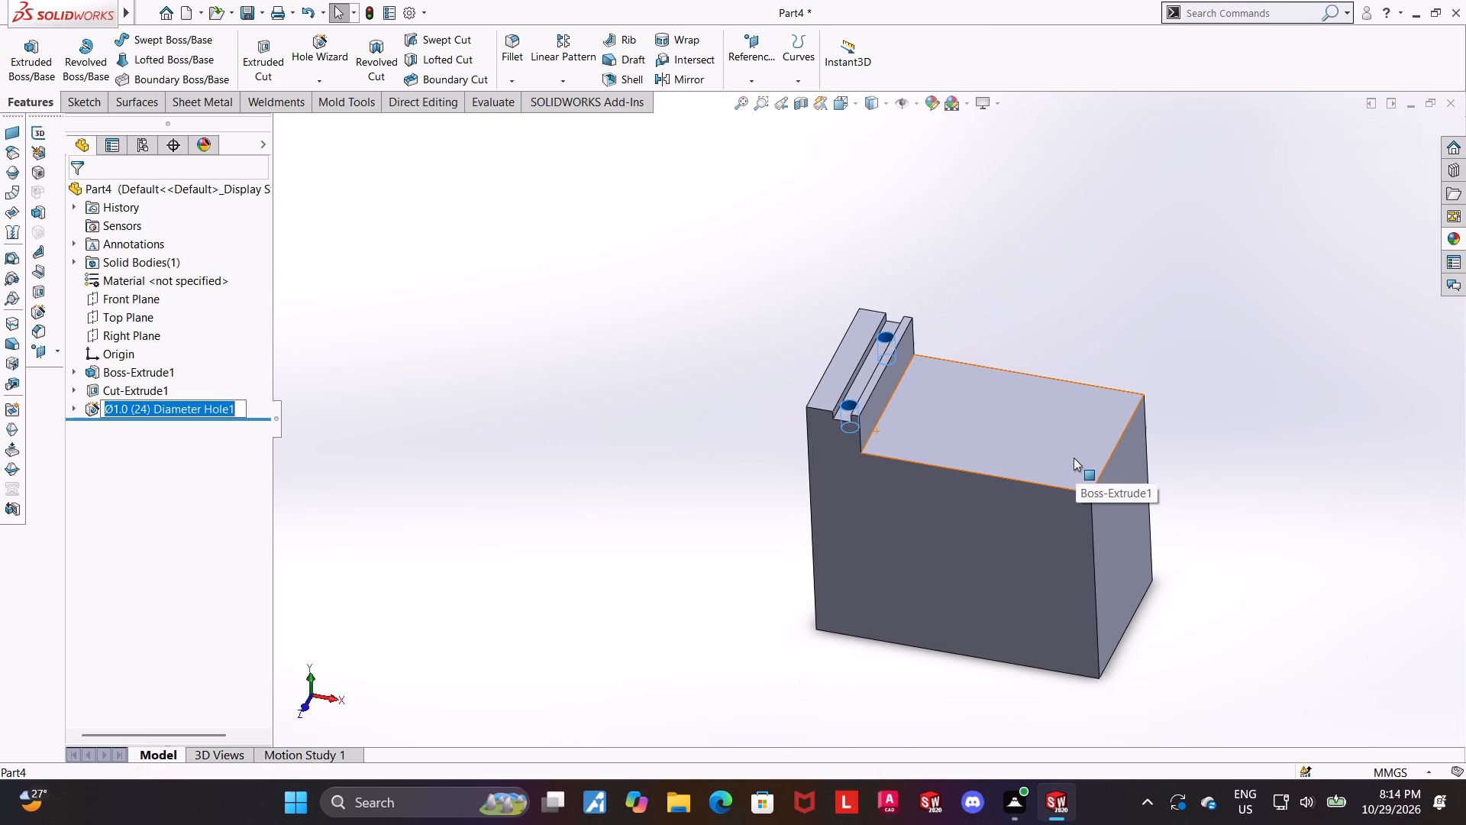
scroll(1012, 539, up, 1)
middle_drag(1009, 532, 1031, 405)
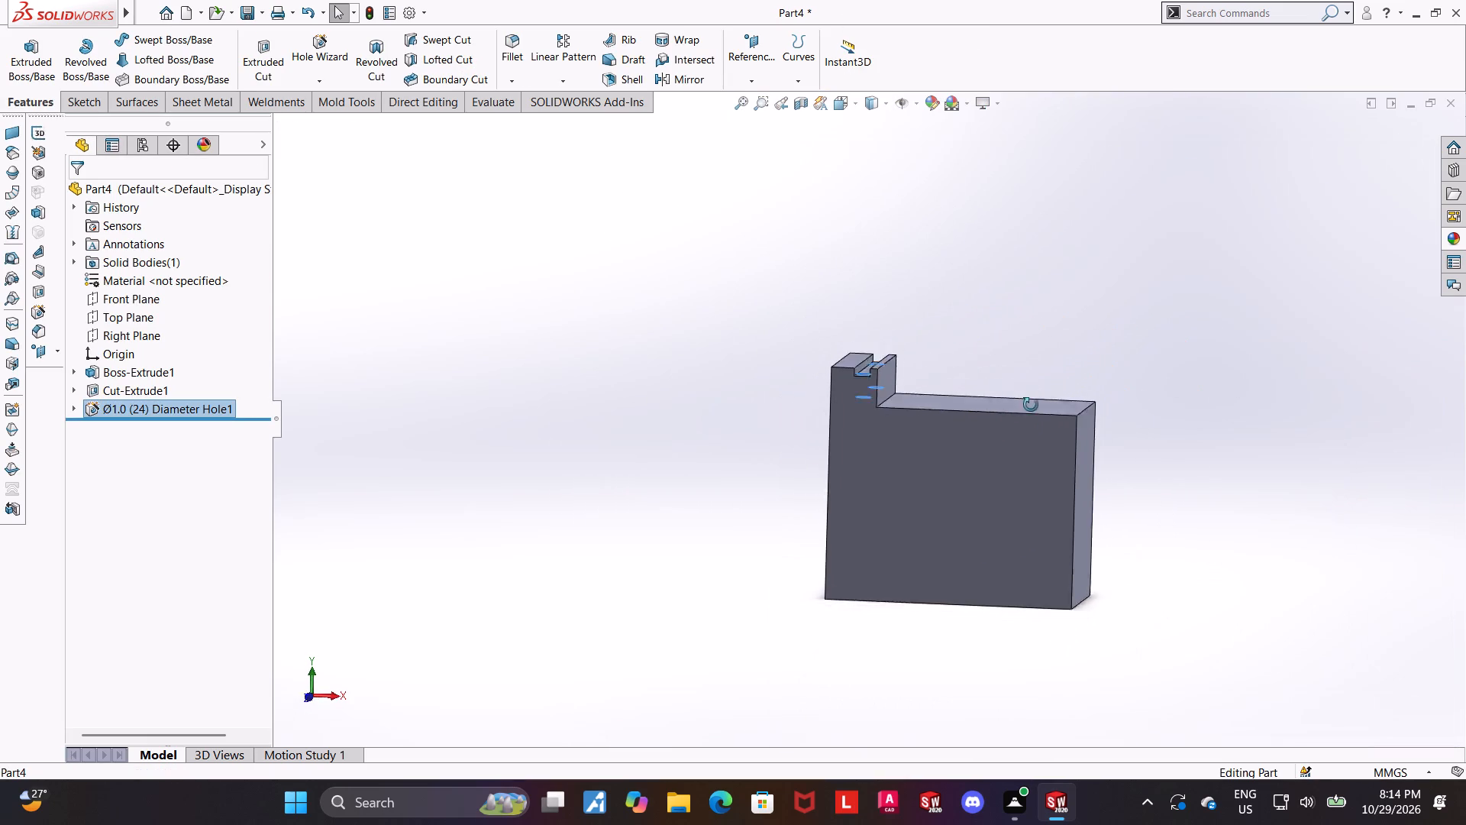
middle_drag(1031, 405, 1035, 381)
click(848, 97)
click(731, 481)
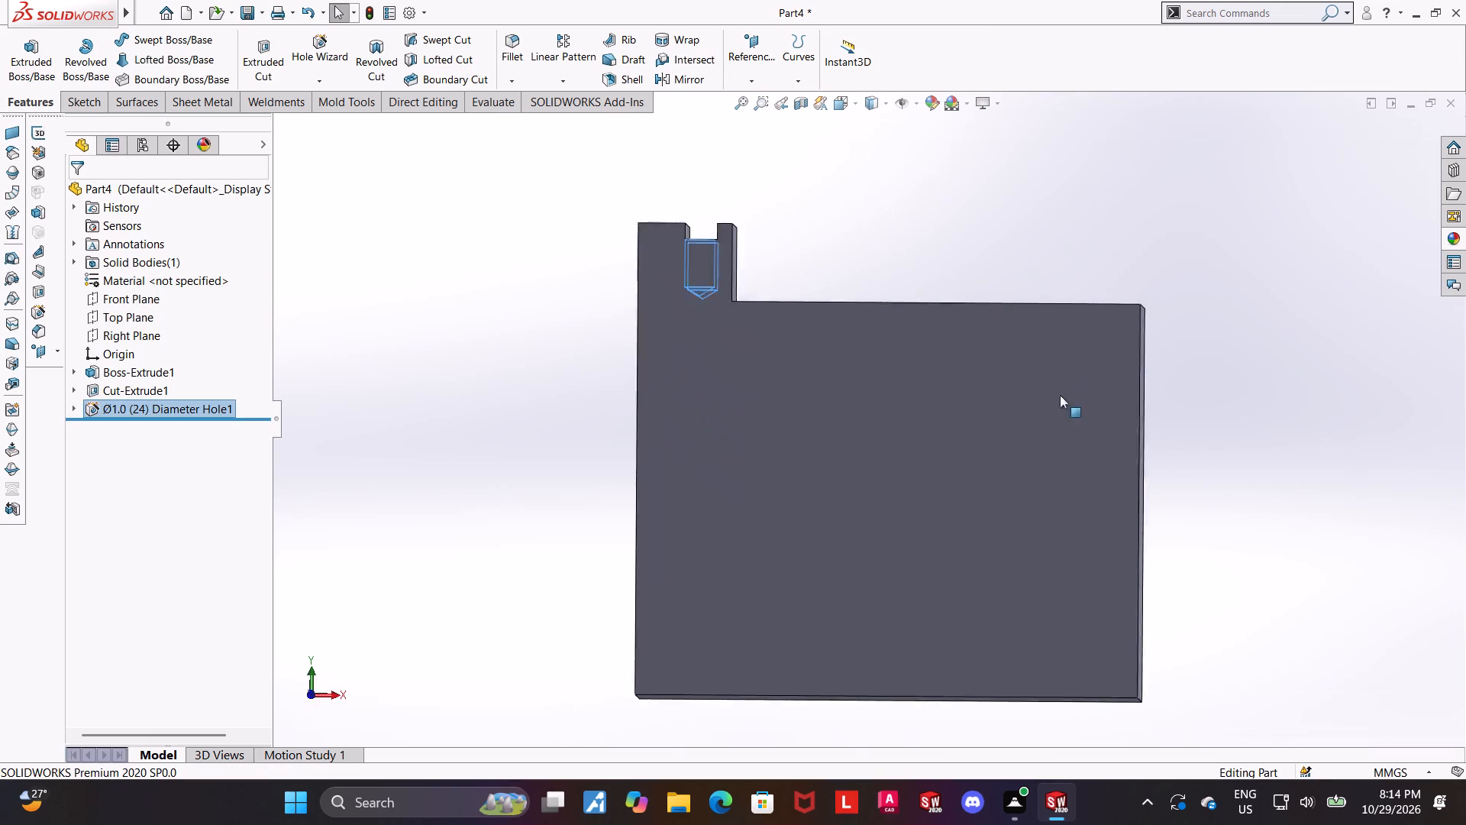
Show hidden lines in the front view and examine the hole profile relative to the groove walls.
click(894, 209)
click(873, 118)
click(871, 112)
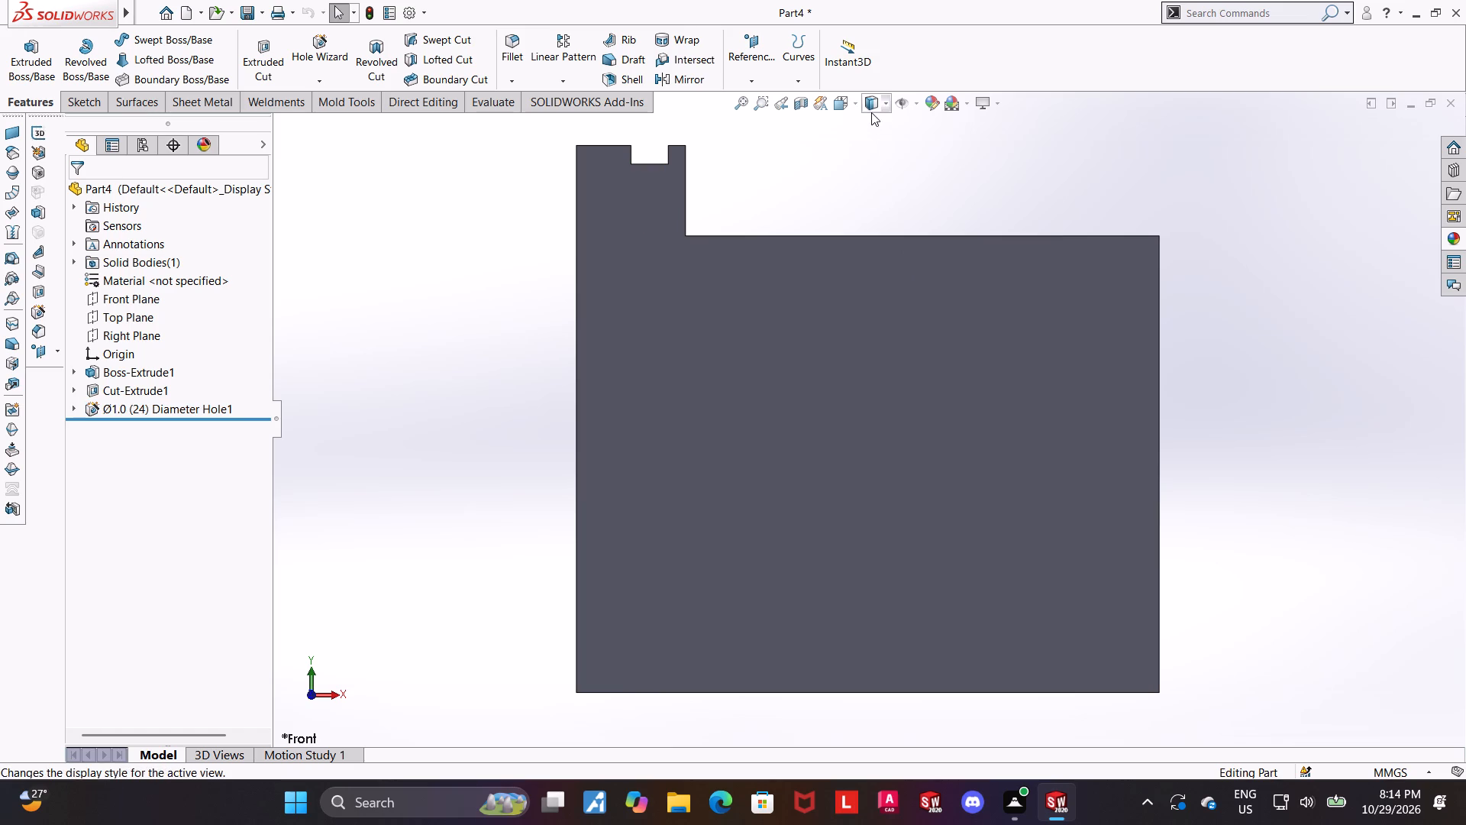
click(875, 175)
scroll(876, 226, up, 1)
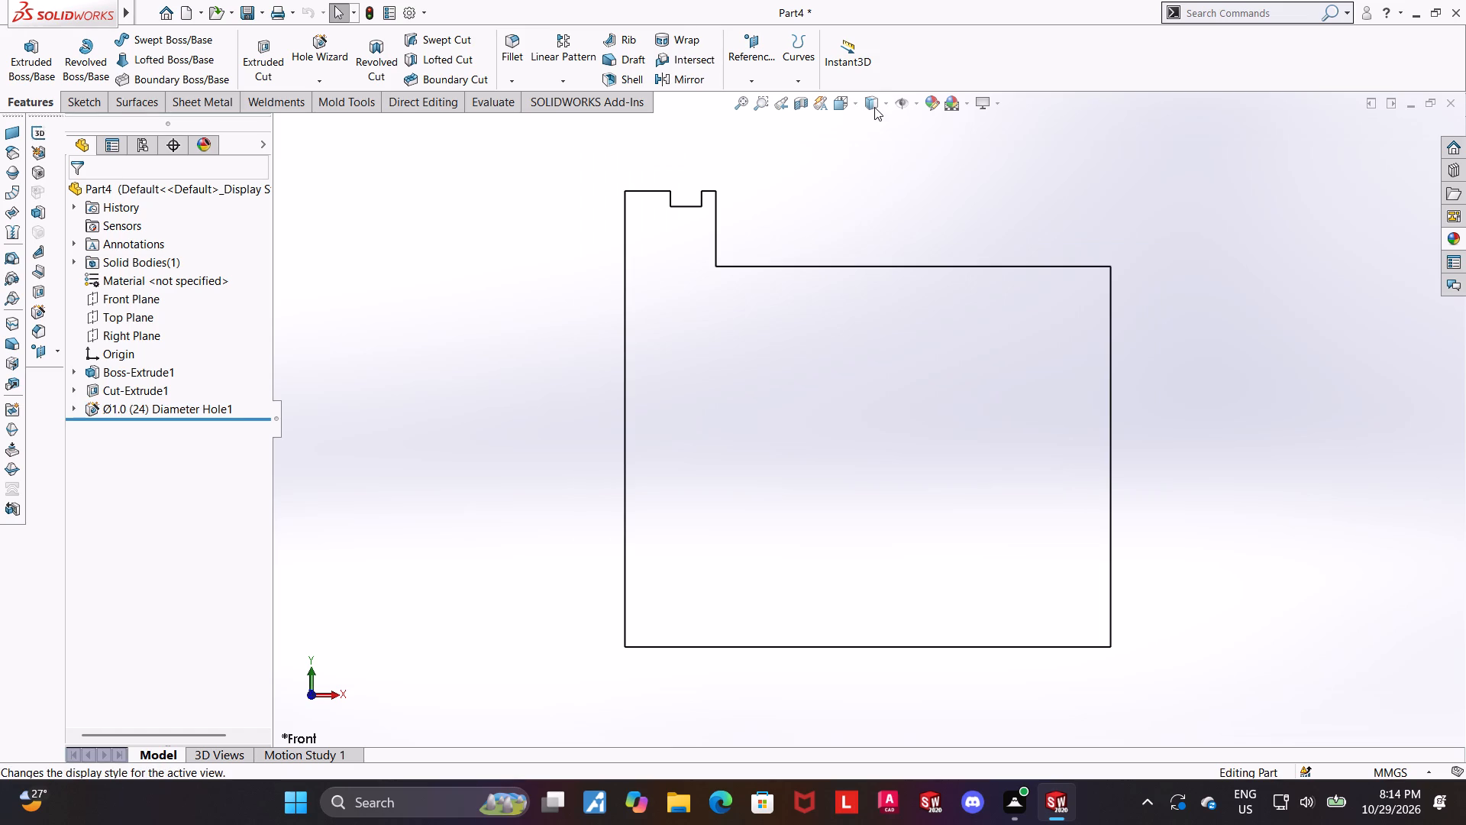
click(874, 107)
click(877, 189)
scroll(706, 189, down, 2)
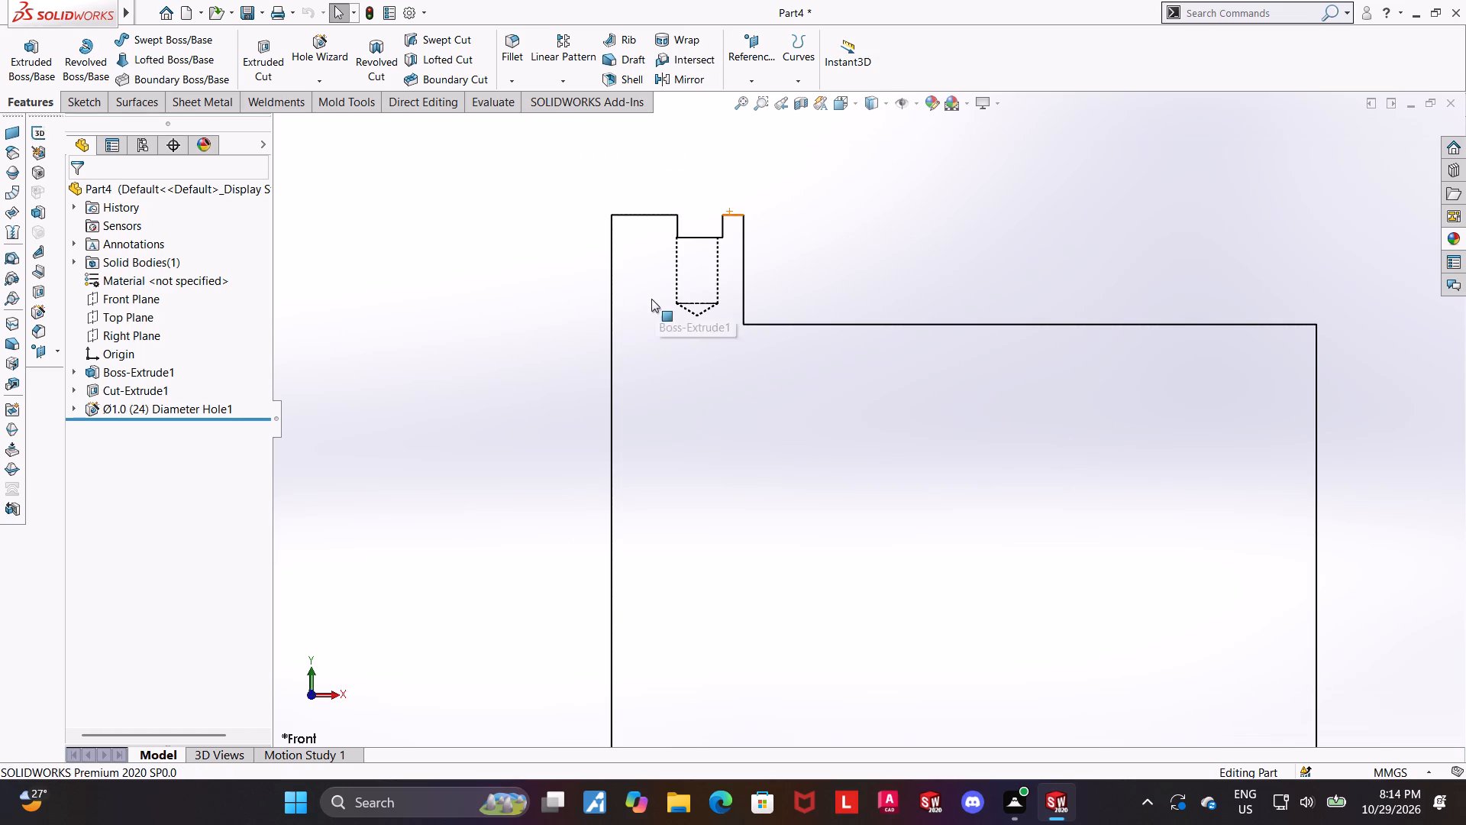
scroll(602, 298, down, 2)
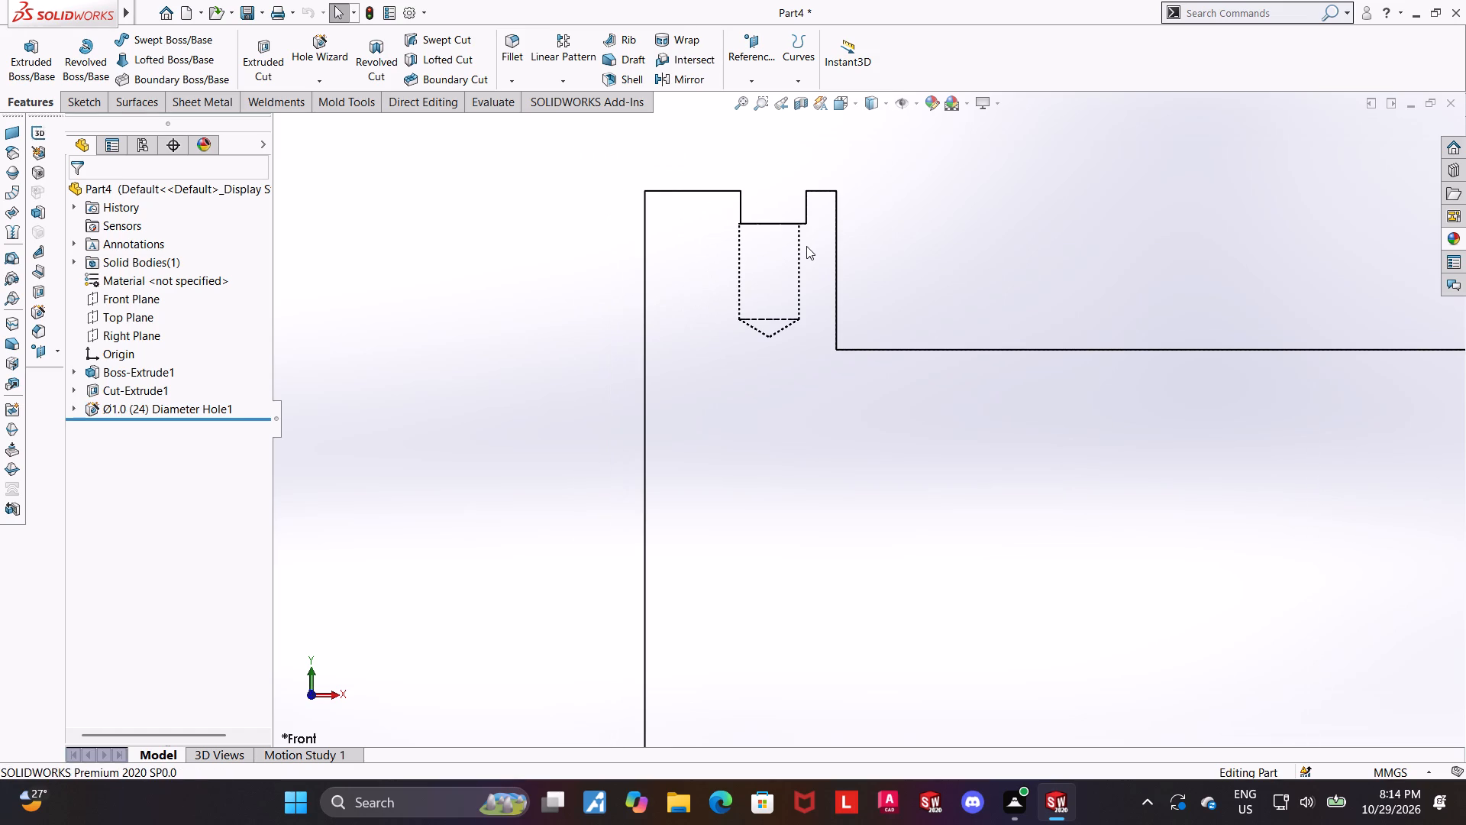
scroll(806, 246, up, 1)
middle_drag(815, 232, 802, 405)
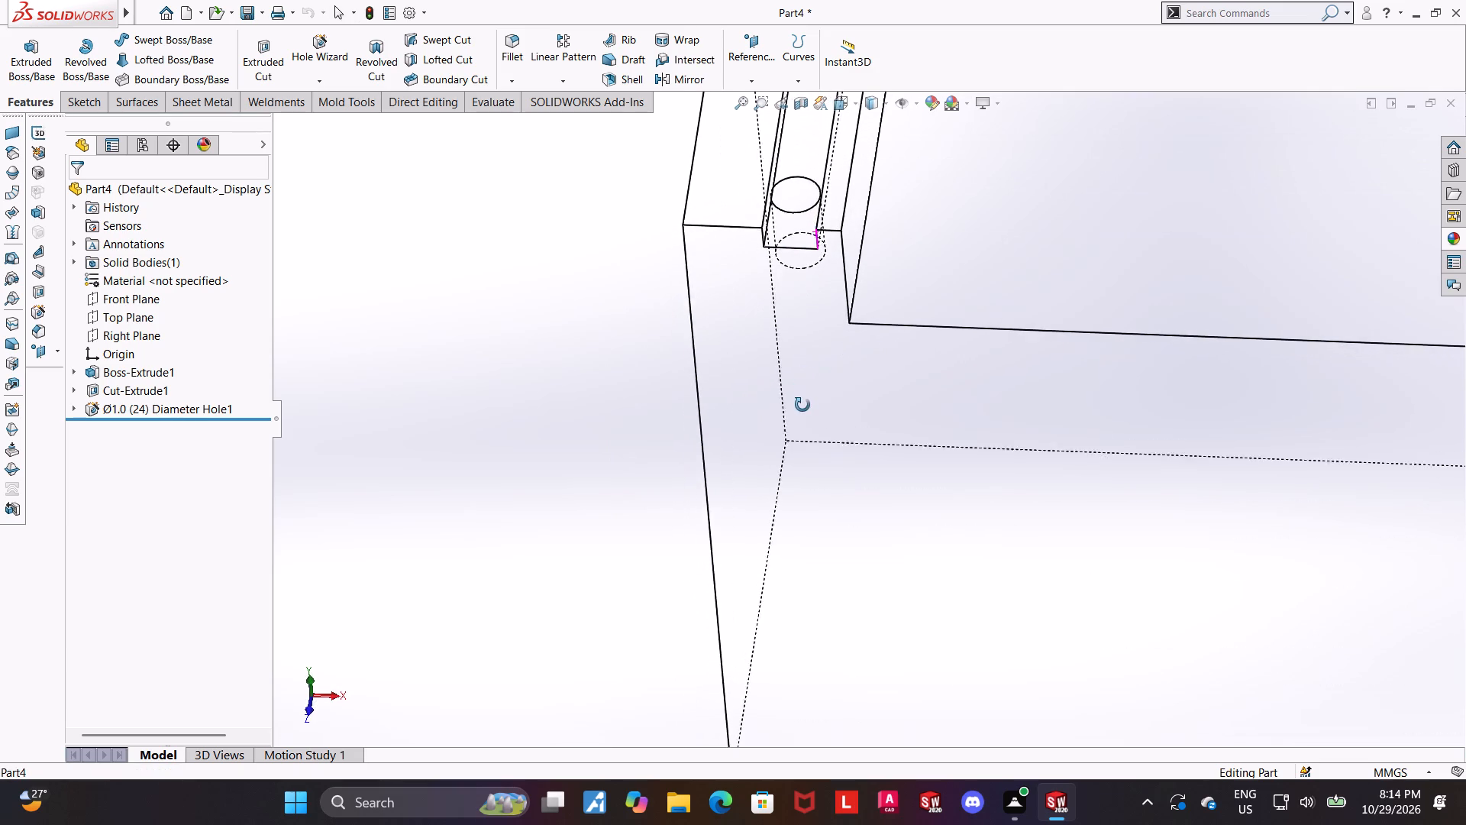
middle_drag(802, 405, 805, 493)
scroll(803, 482, up, 6)
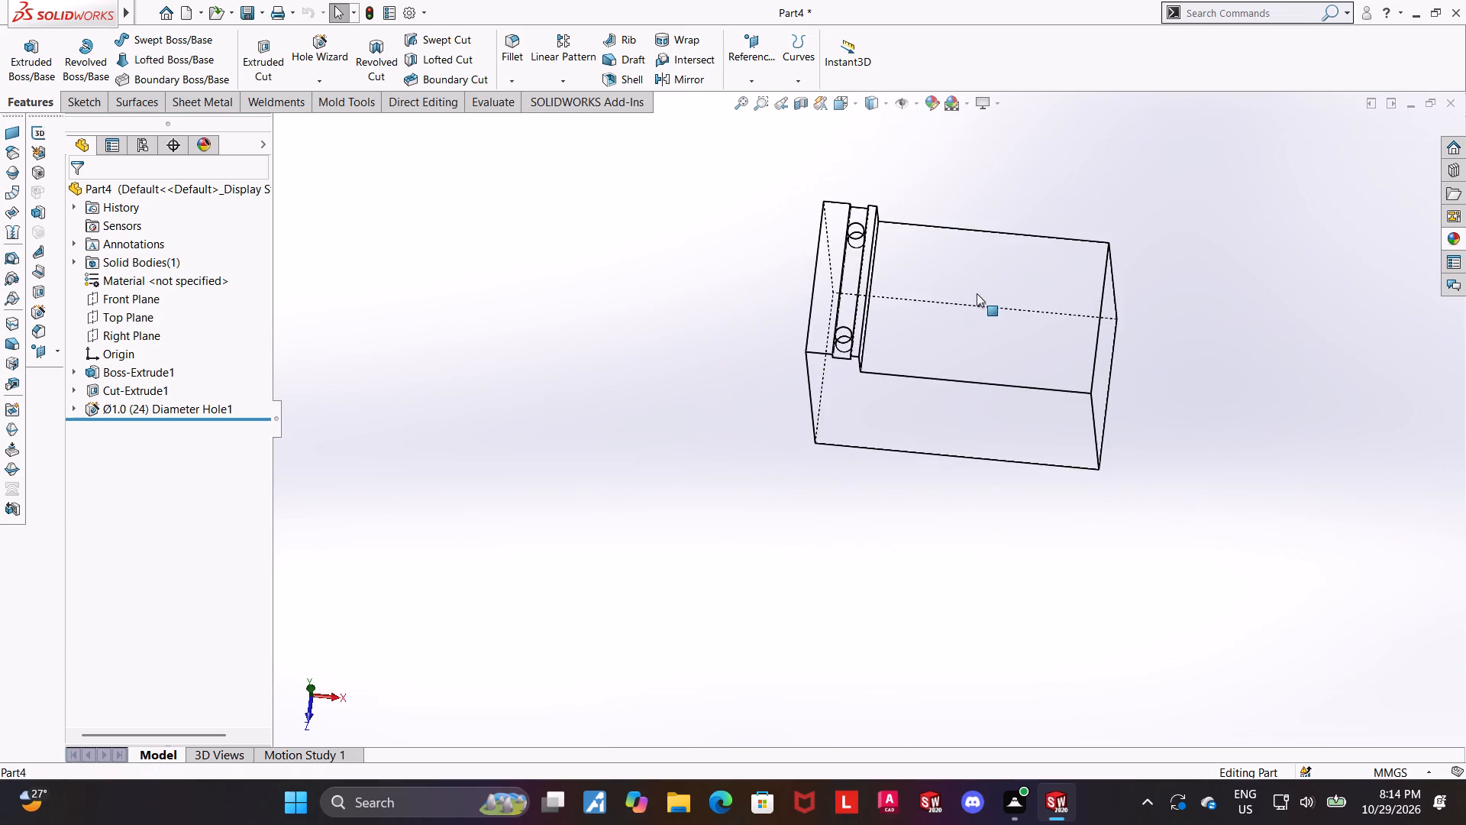
scroll(980, 252, down, 3)
Show the model from the top, shaded with edges.
click(838, 106)
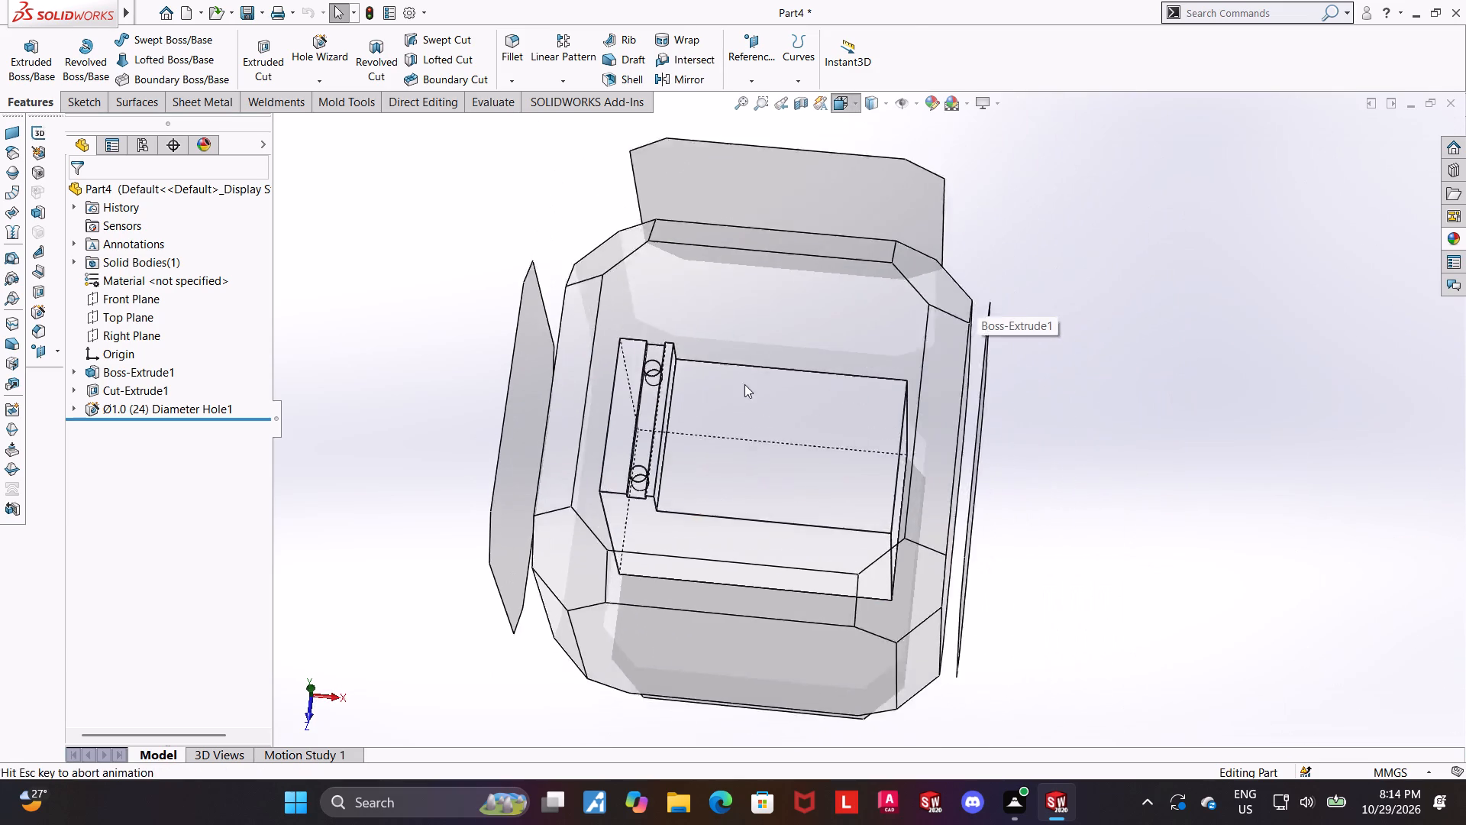
click(727, 425)
click(880, 103)
click(875, 128)
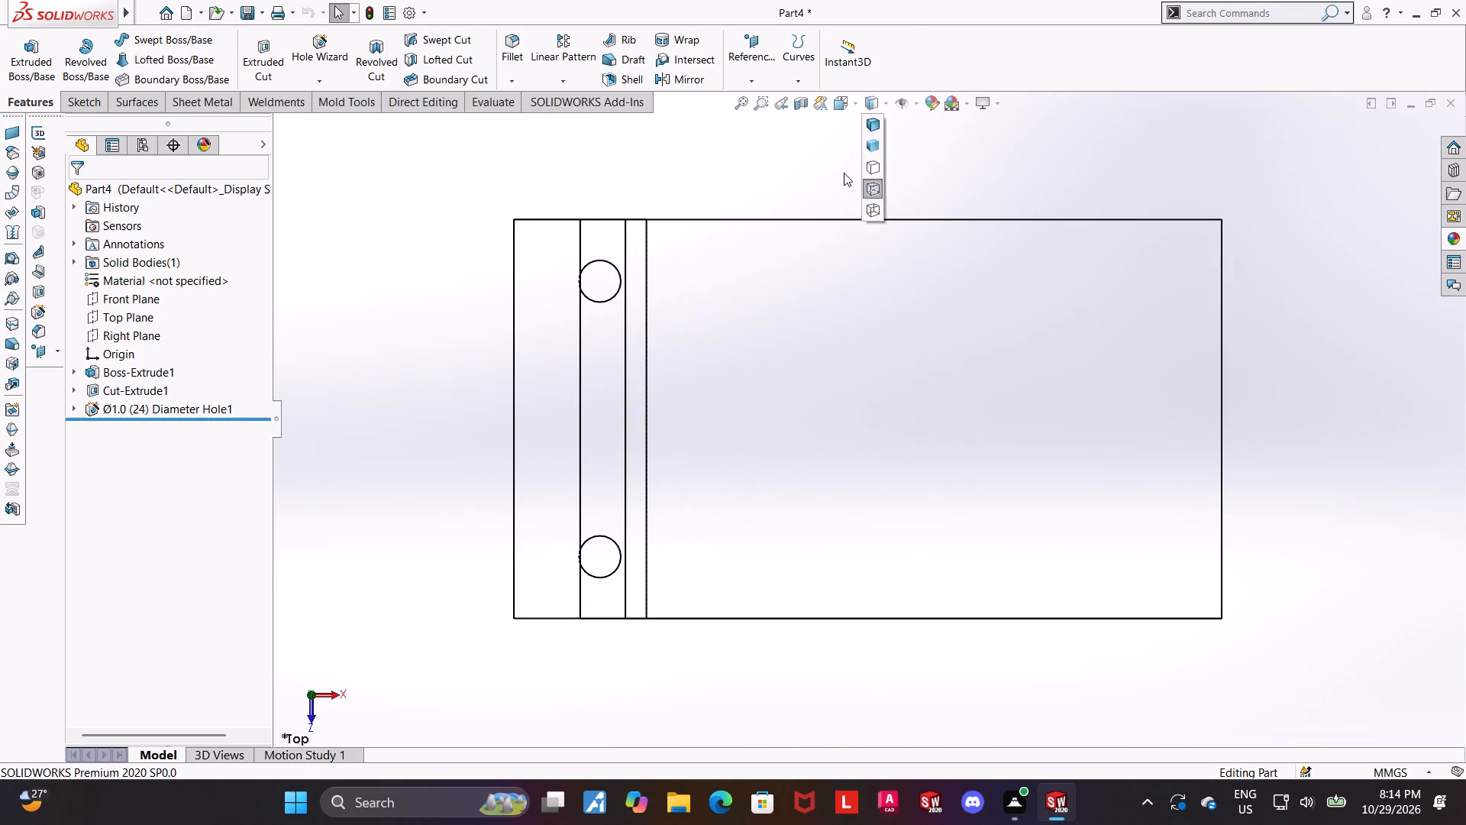
Reopen the hole positions for editing and delete the 51 mm dimension between the tab's outer edge and the hole point.
scroll(448, 575, down, 1)
click(100, 409)
click(113, 364)
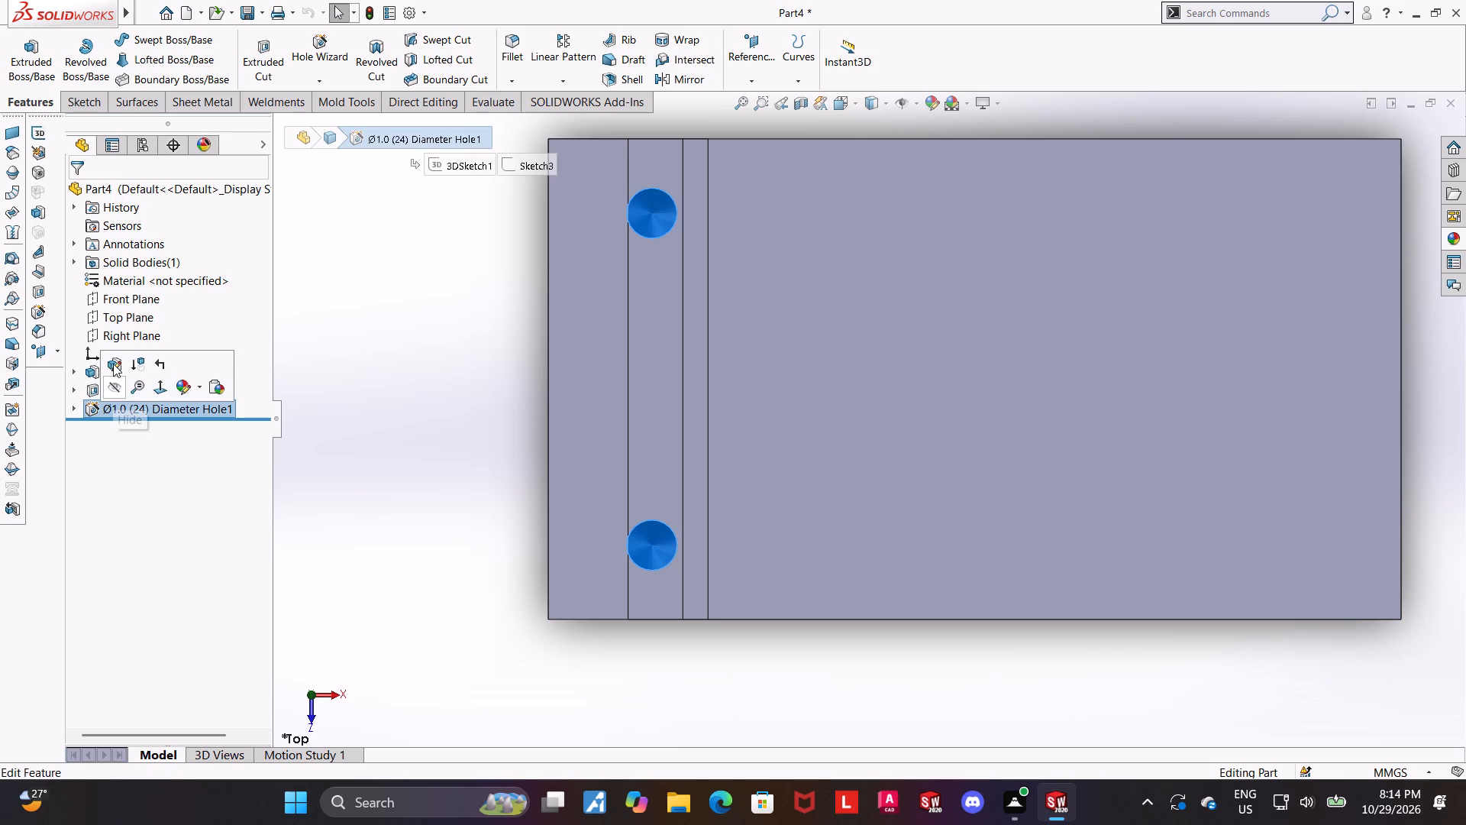
click(171, 220)
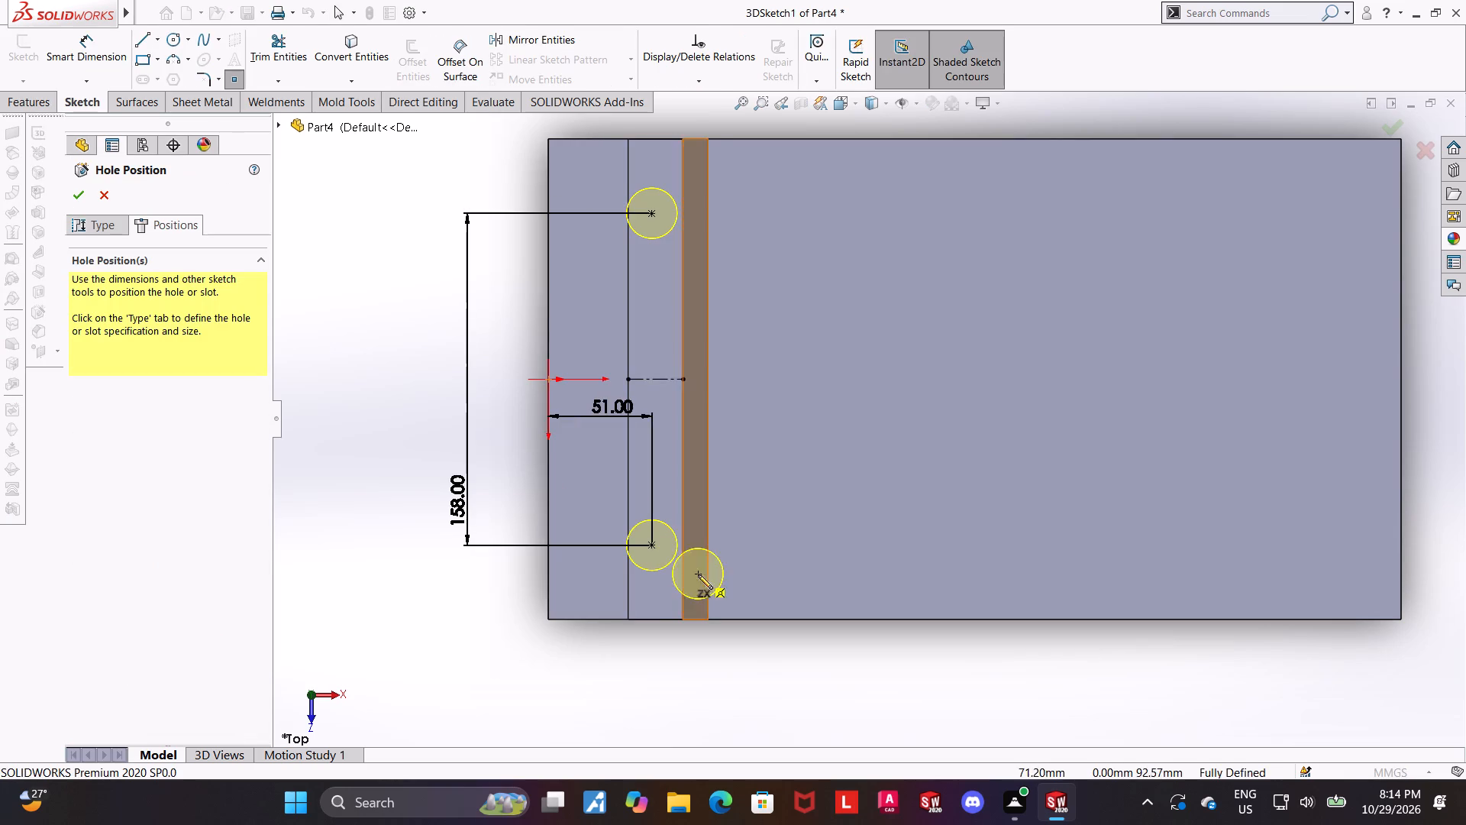
key(Escape)
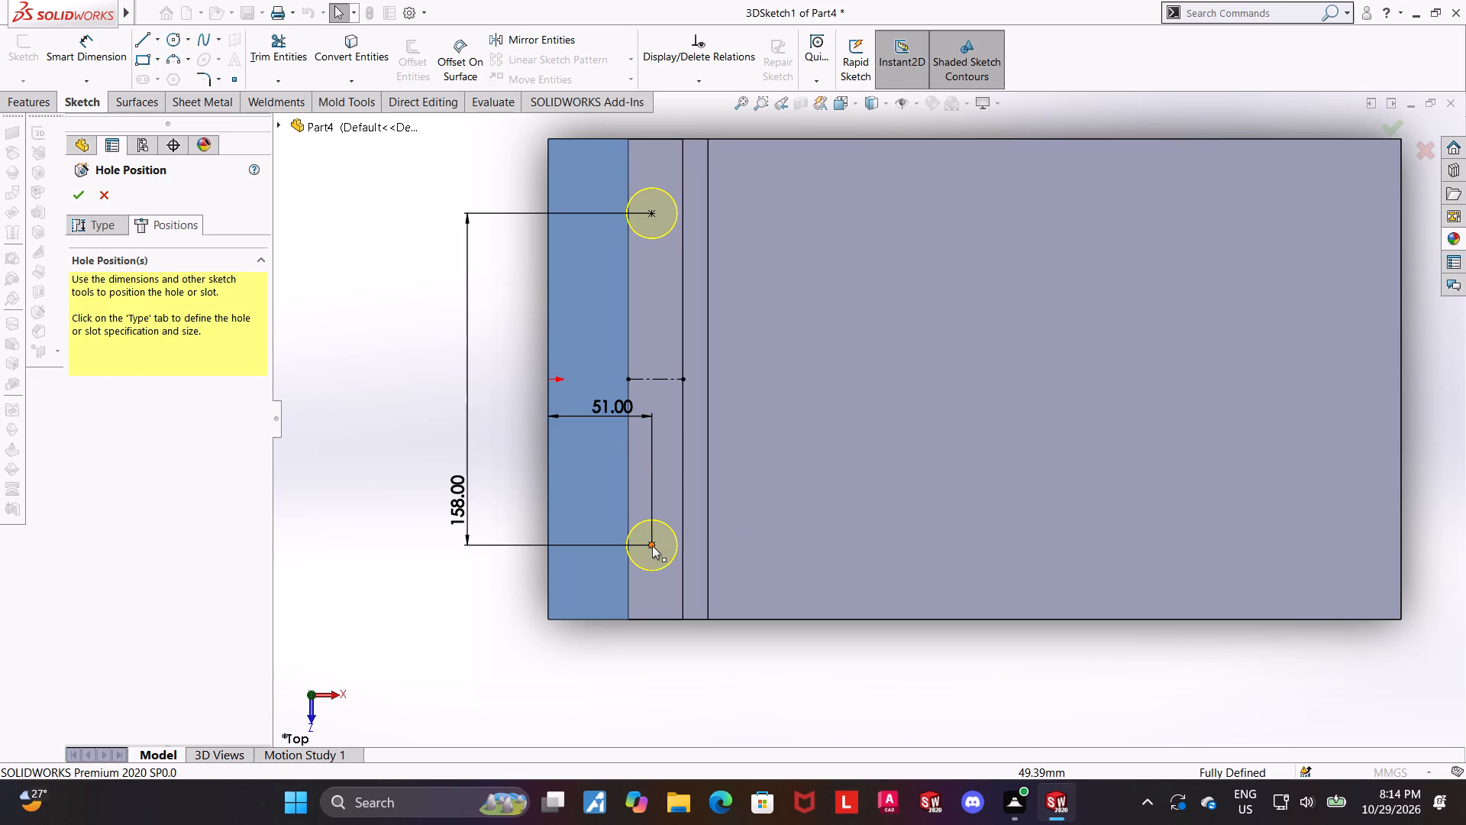
drag(652, 545, 692, 545)
key(Escape)
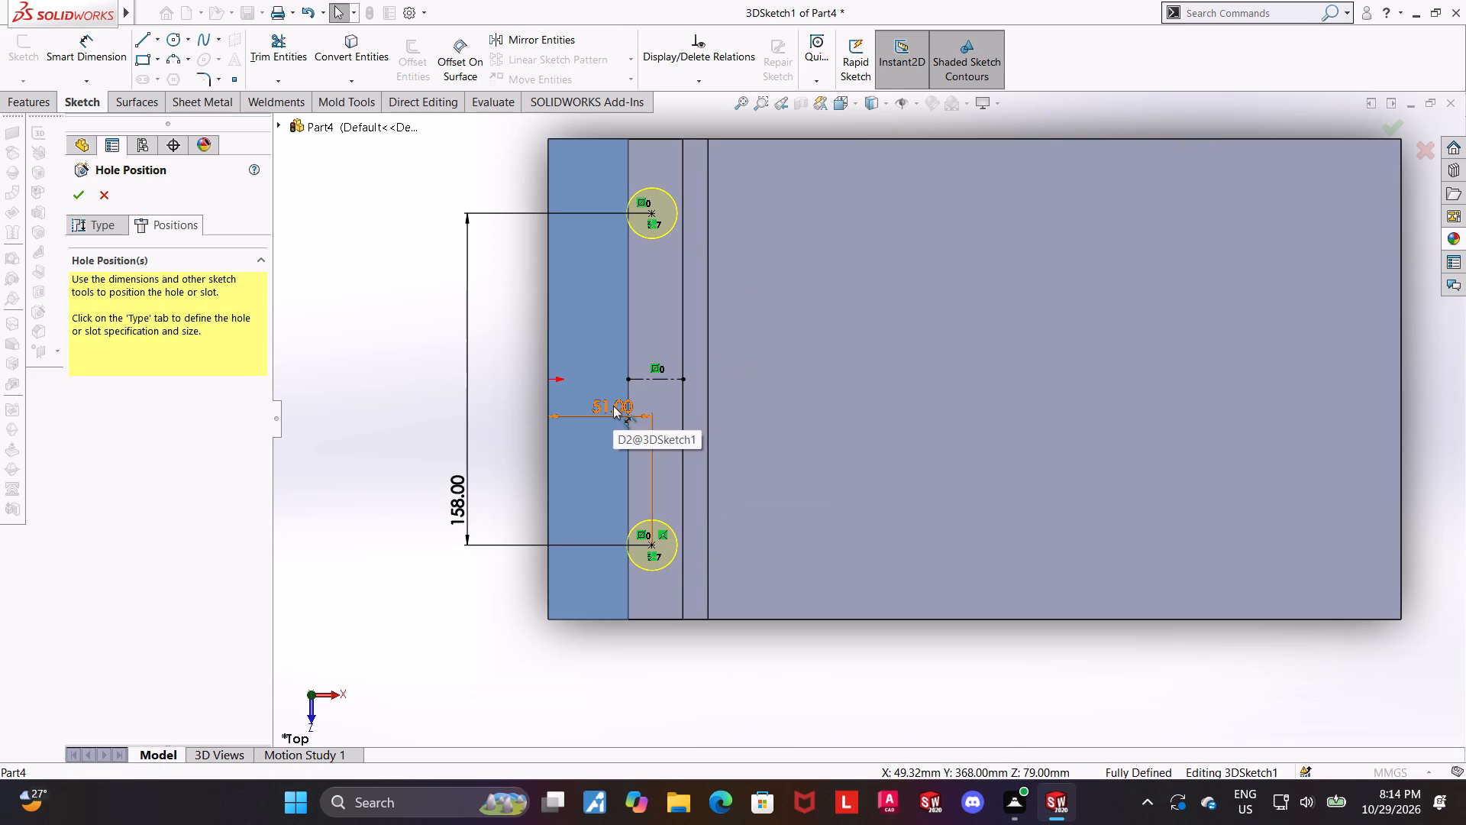
right_click(613, 406)
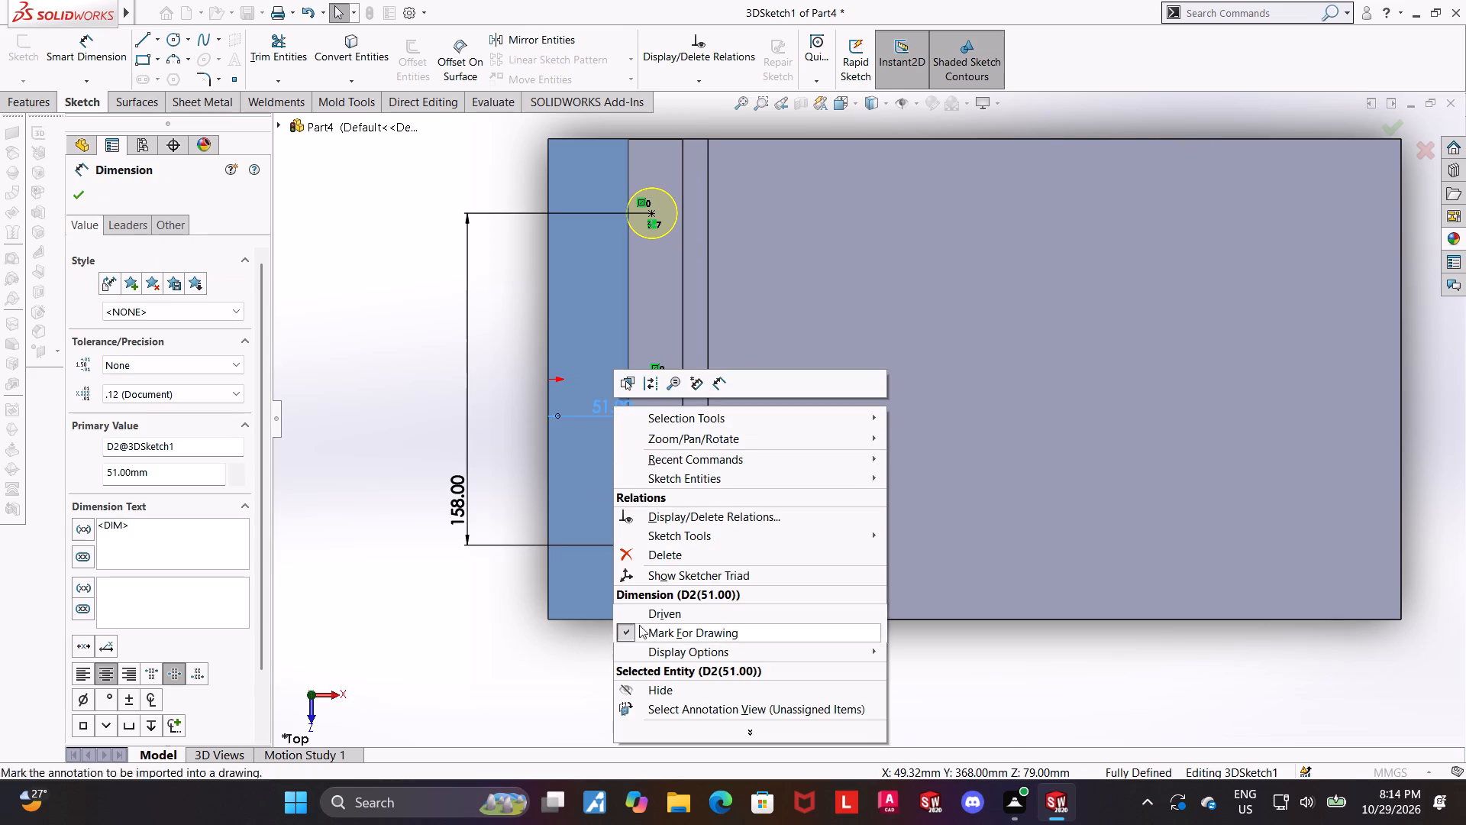
click(654, 556)
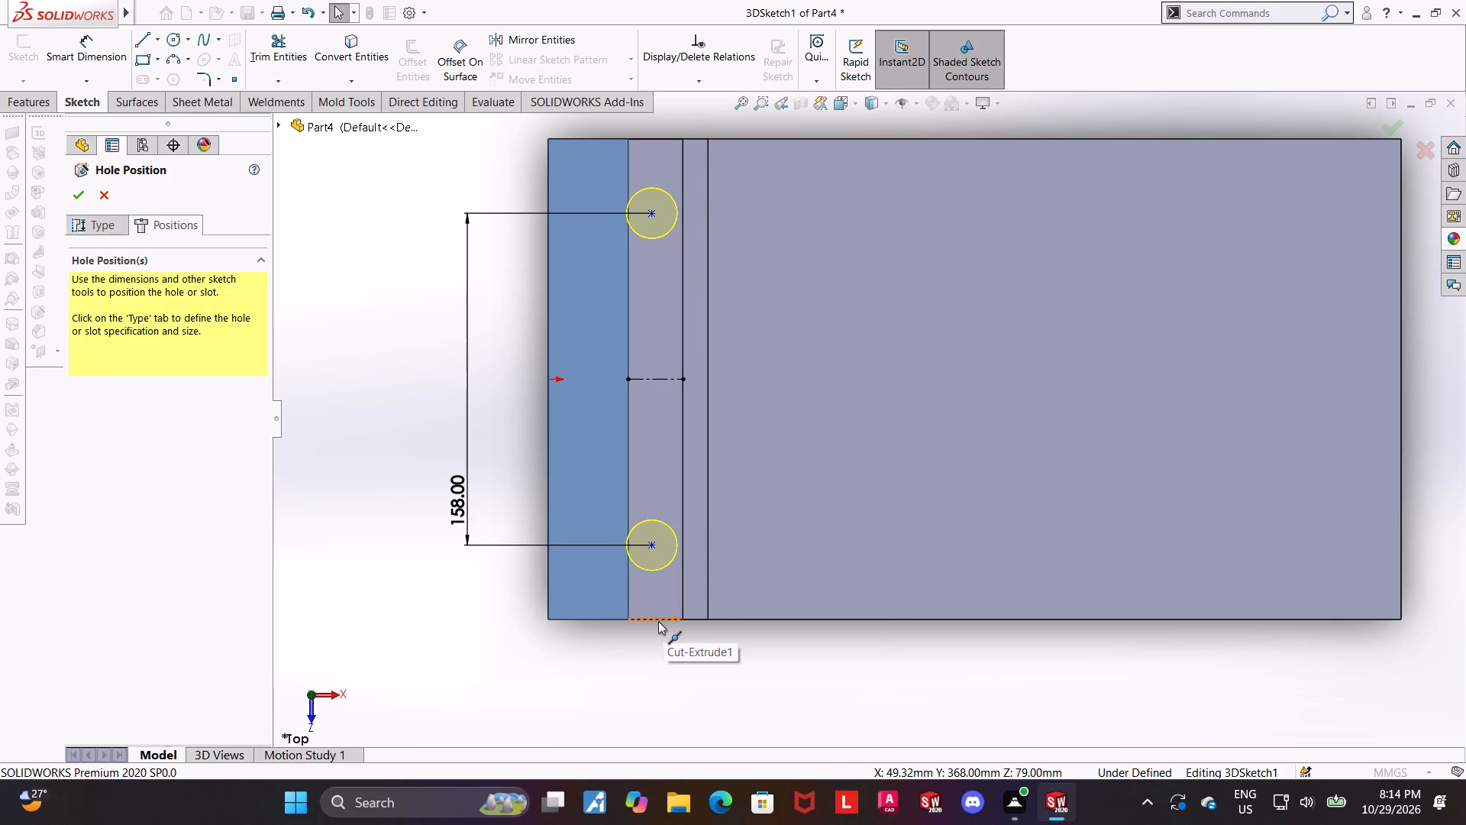
Align the hole point along Z with the midpoint of the groove's end edge and finish the hole positions.
click(656, 621)
ctrl+click(652, 548)
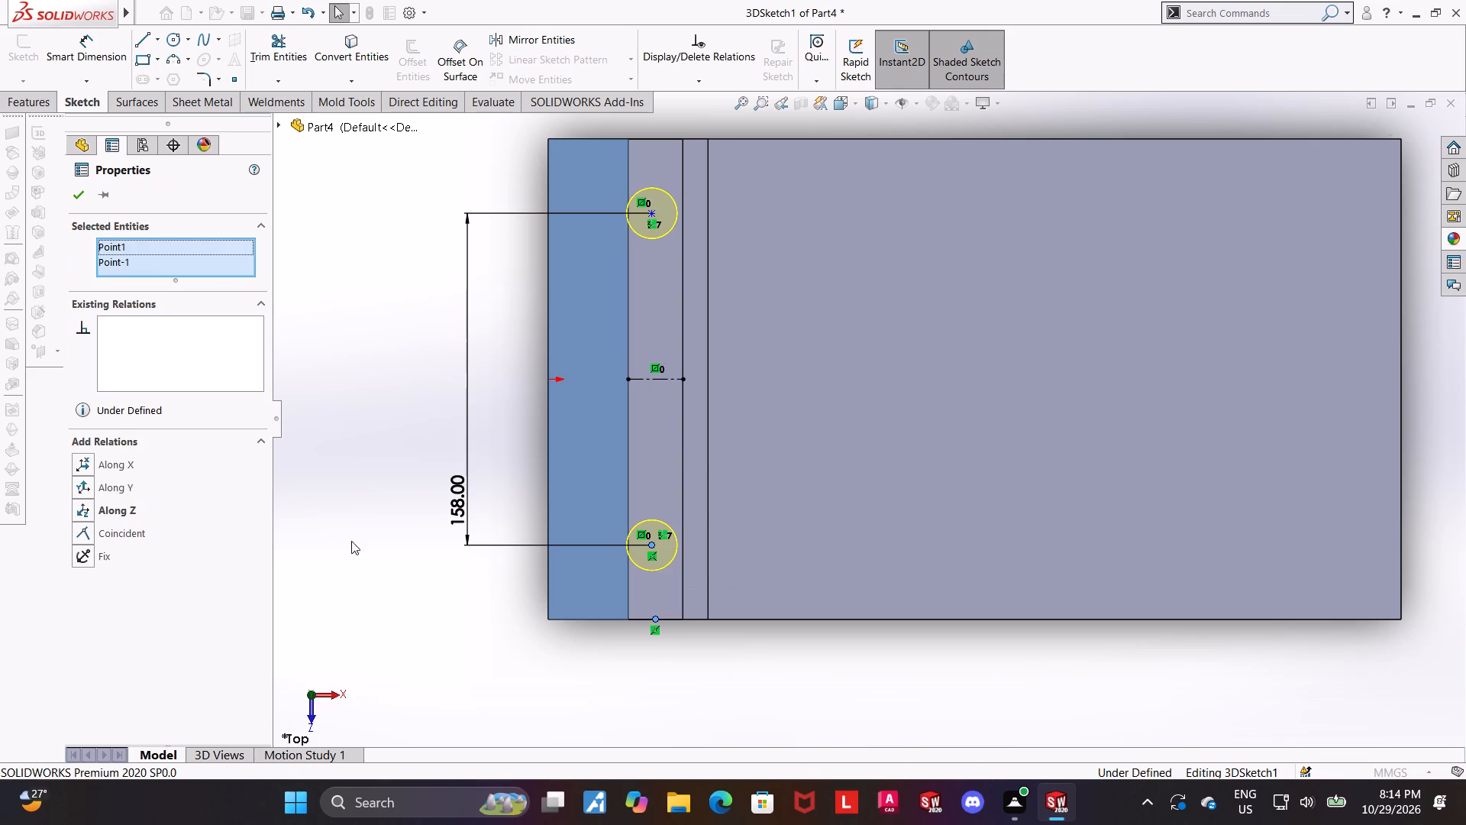
click(89, 510)
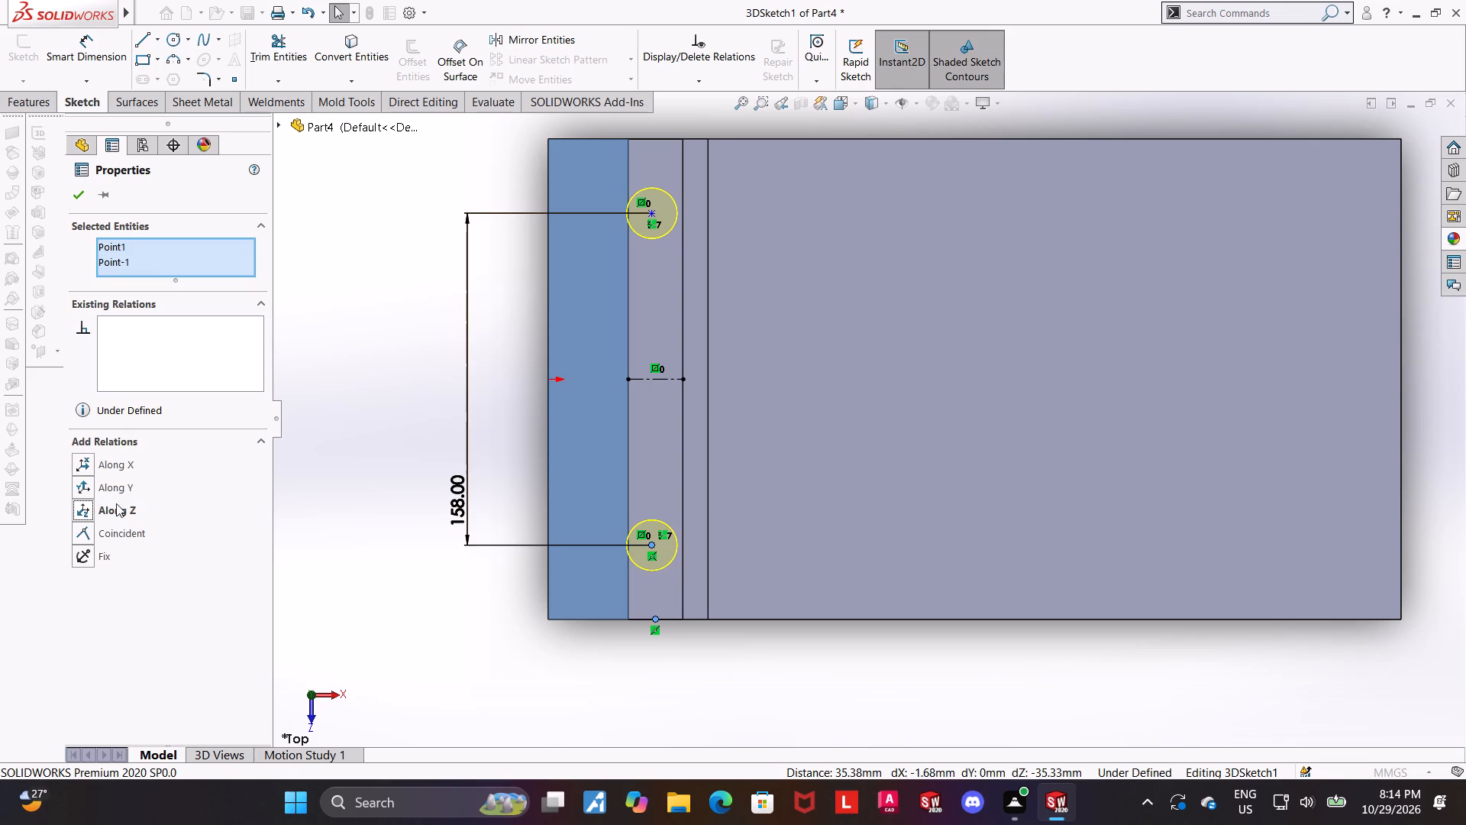
click(433, 241)
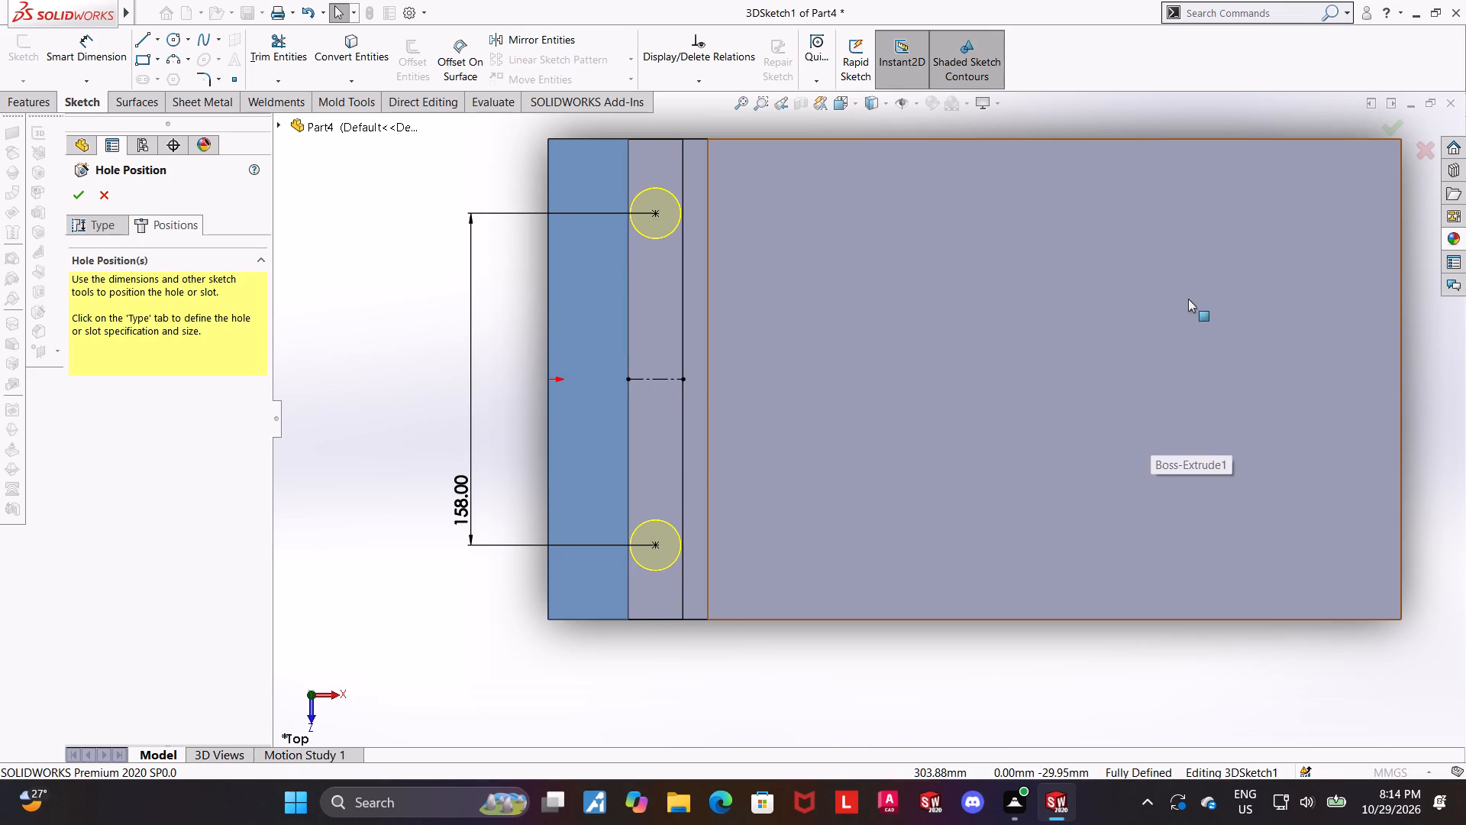
click(1388, 136)
Open the groove cut for editing and examine its profile dimensions from the front without changing them.
scroll(1138, 475, up, 1)
middle_drag(946, 611, 945, 390)
scroll(945, 390, up, 4)
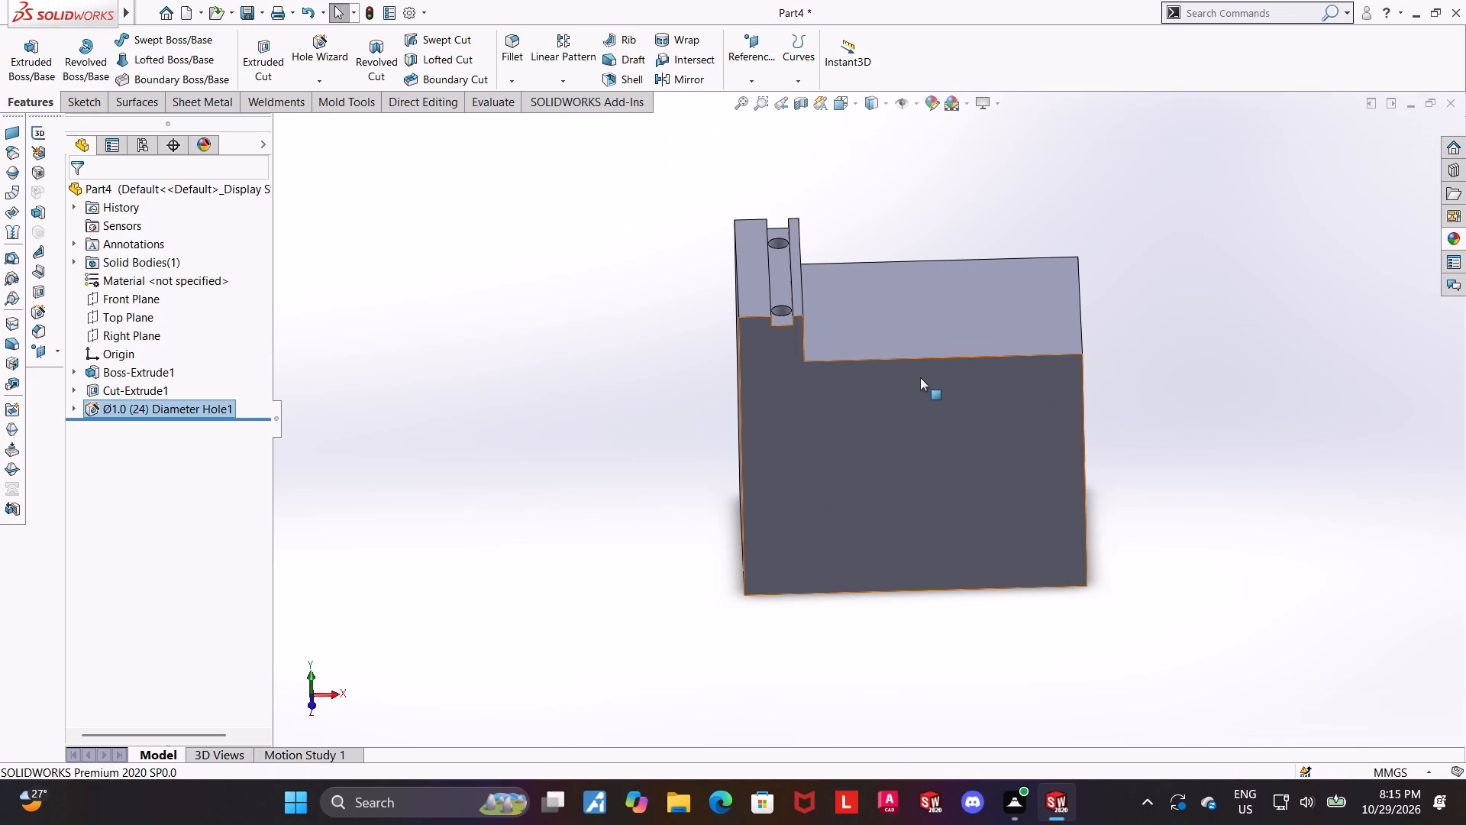
scroll(864, 370, up, 1)
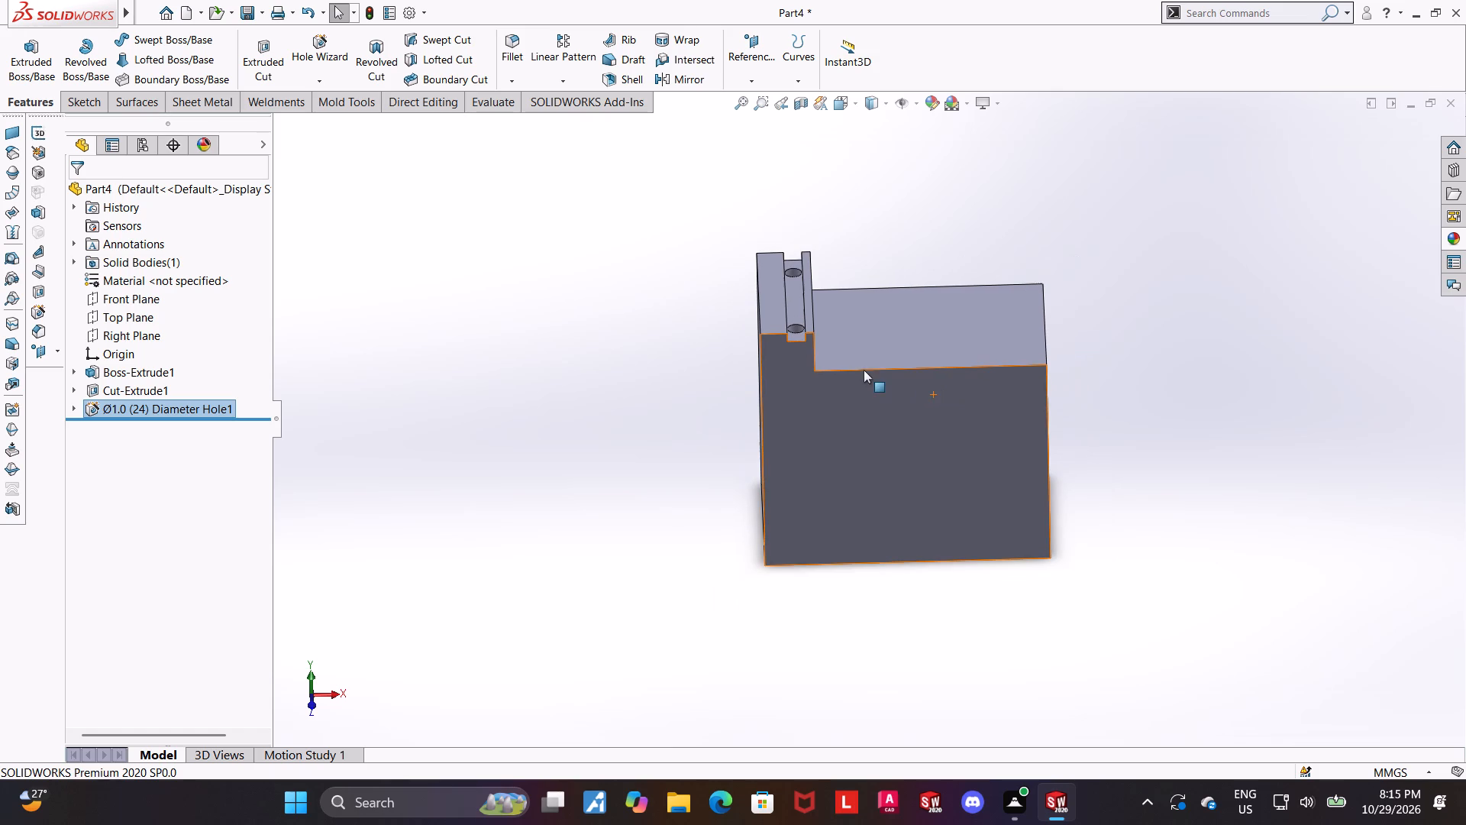
scroll(844, 325, down, 1)
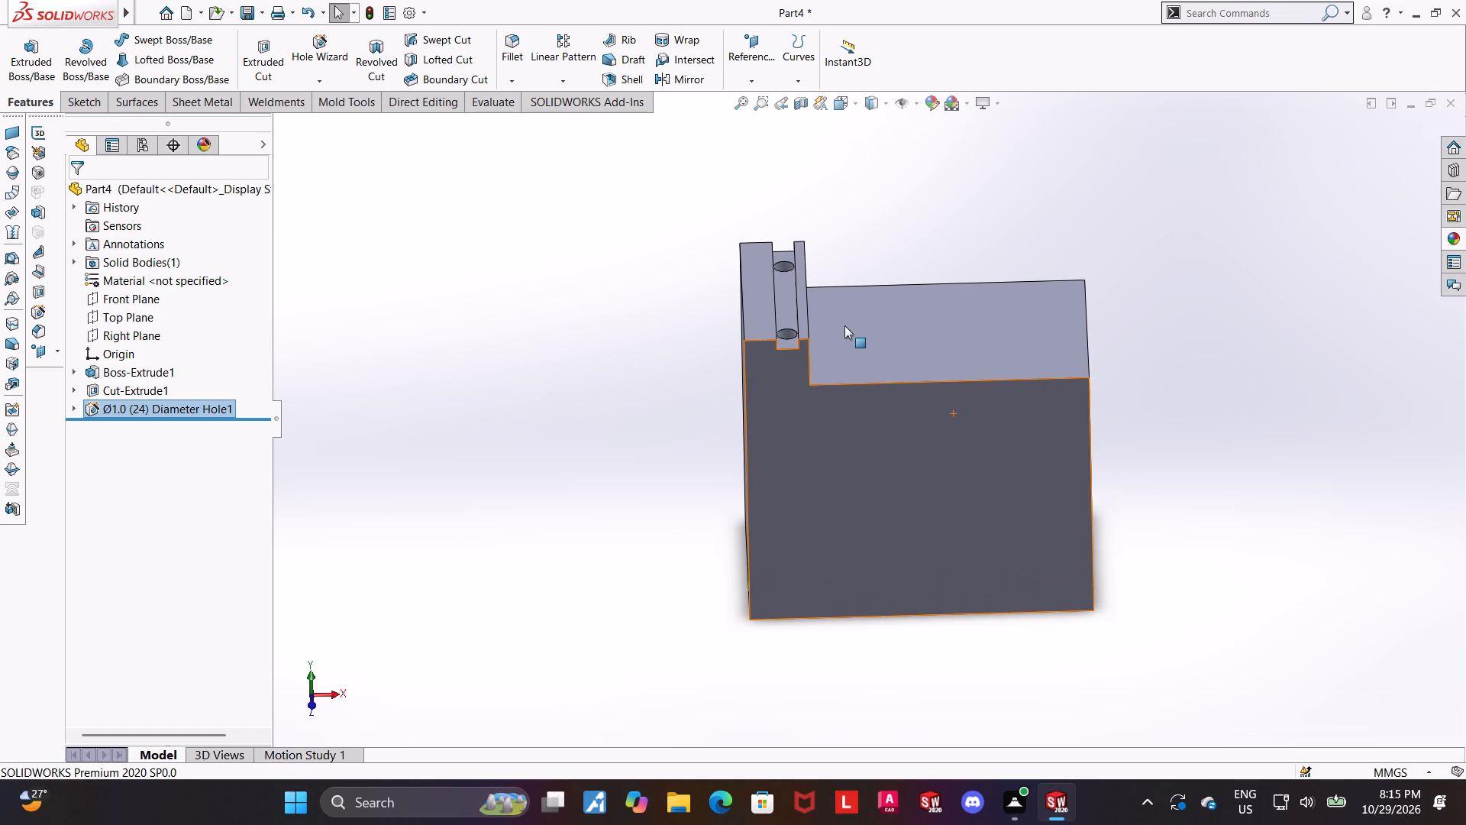
scroll(844, 325, down, 1)
scroll(748, 325, down, 1)
click(88, 387)
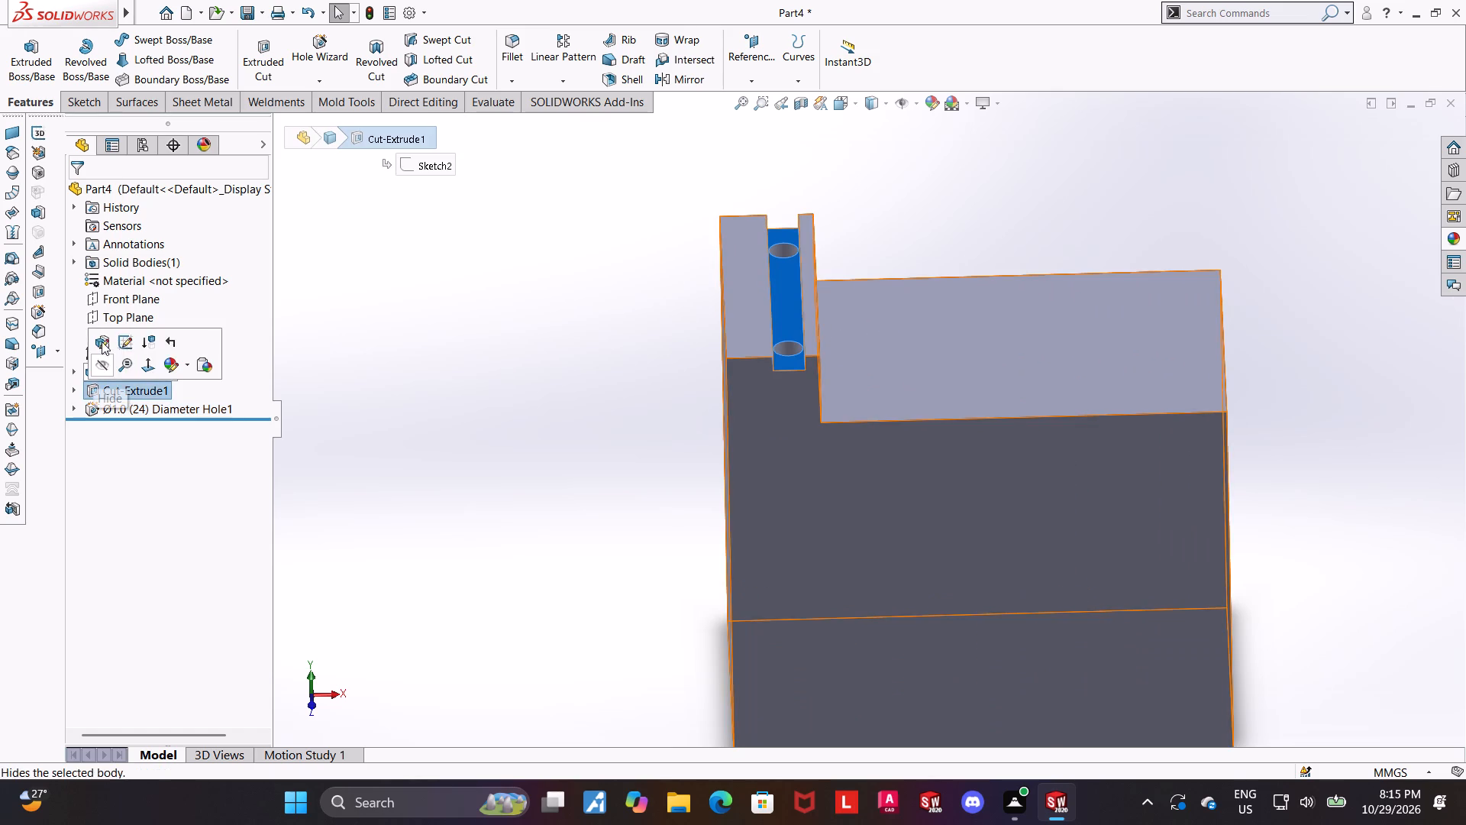
click(102, 341)
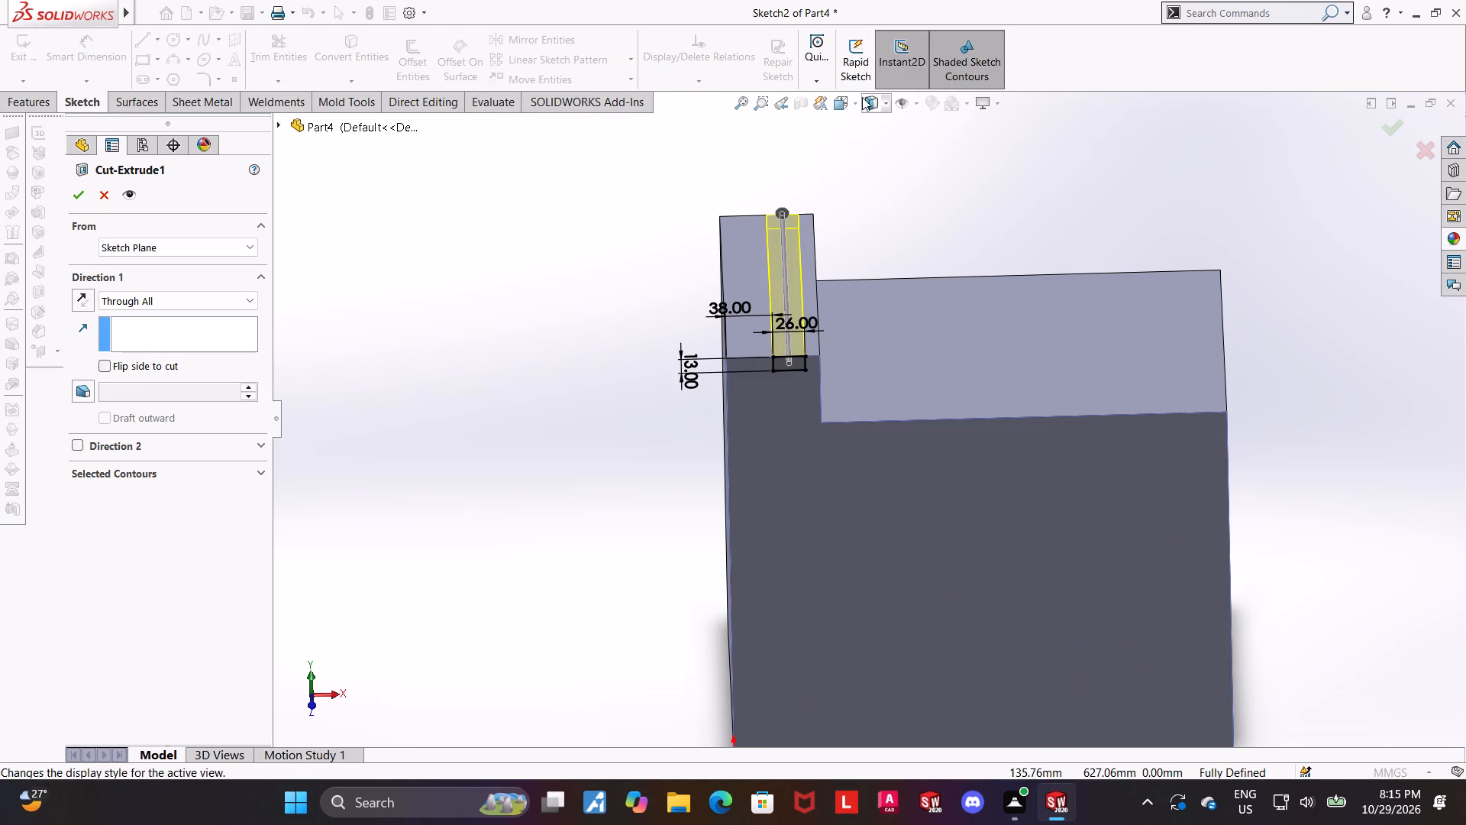
click(844, 99)
click(633, 609)
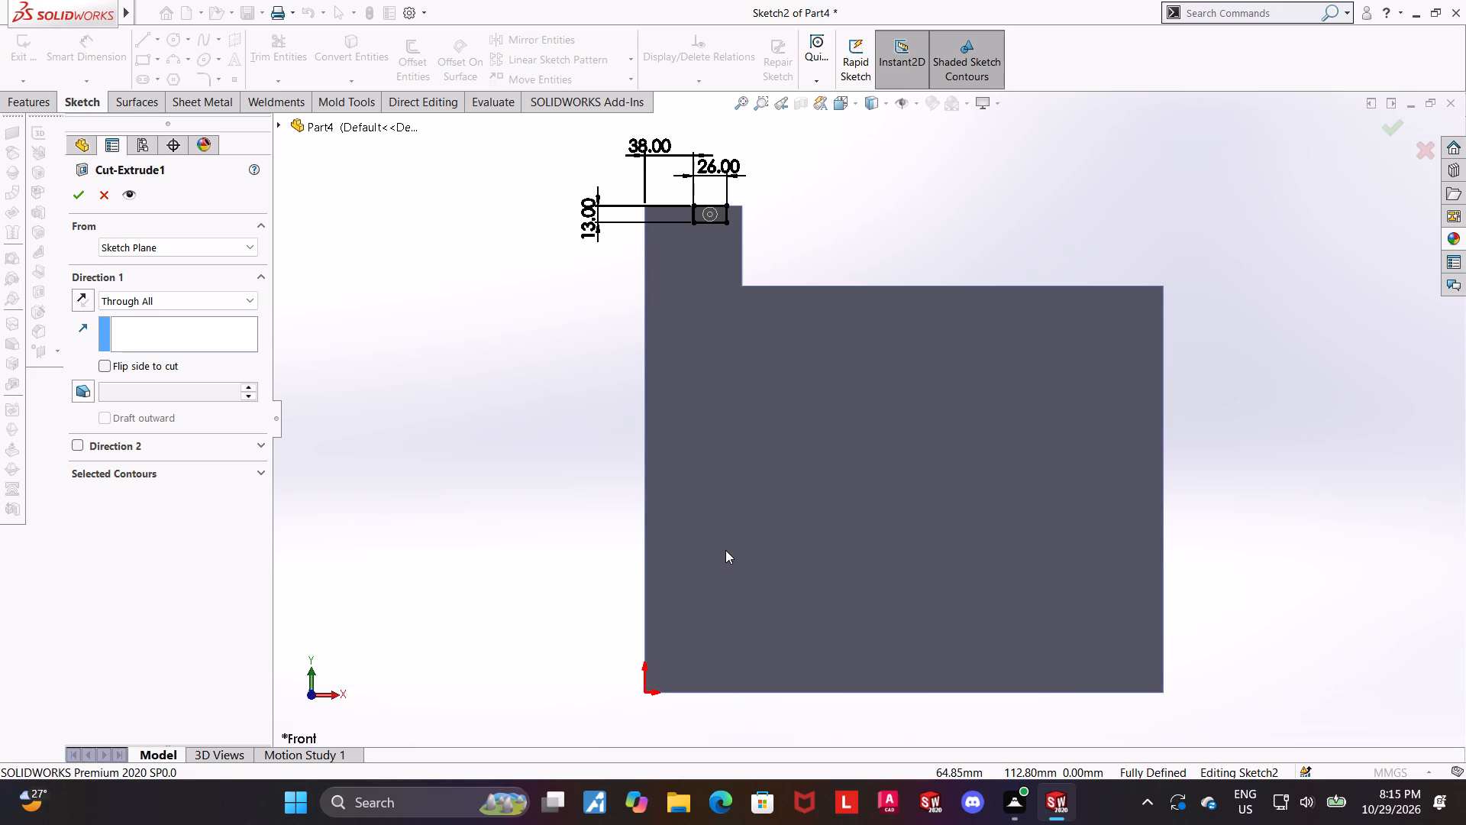
middle_drag(811, 209, 816, 229)
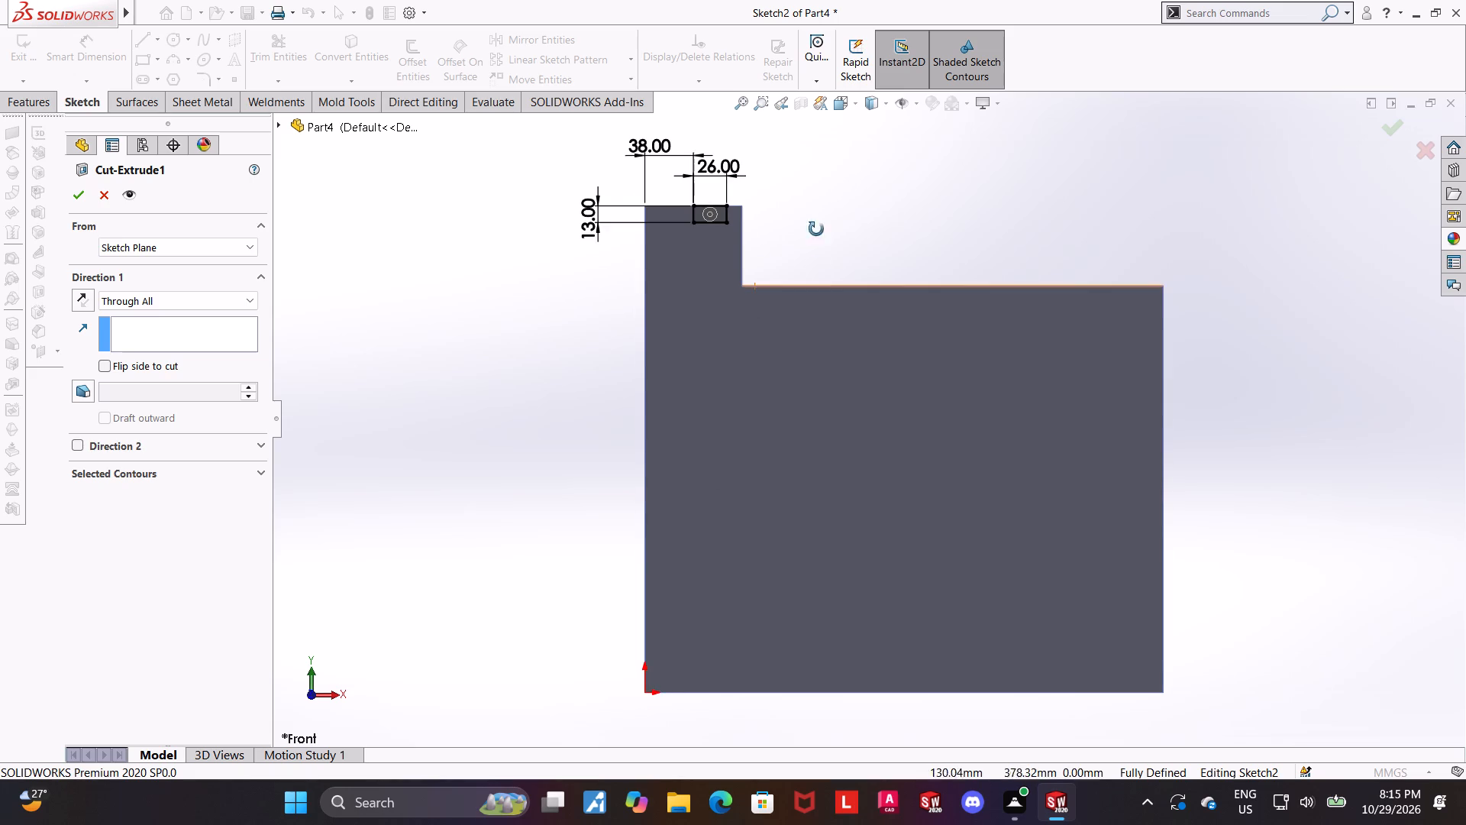
middle_drag(816, 229, 806, 412)
click(1406, 132)
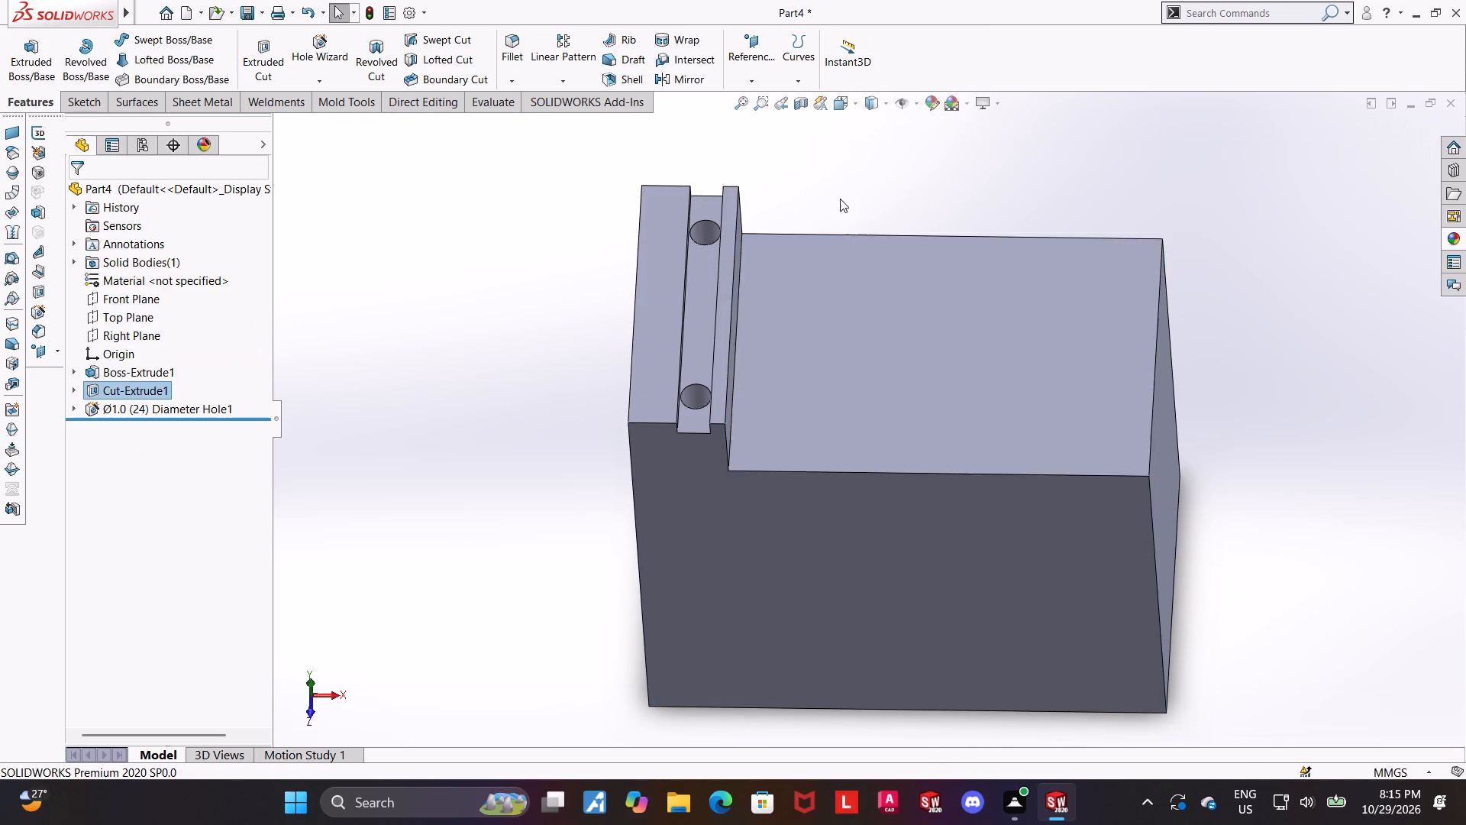
Reopen the hole positions from the top and check the distance between the tab's outer edge and the hole point.
middle_drag(840, 199, 844, 232)
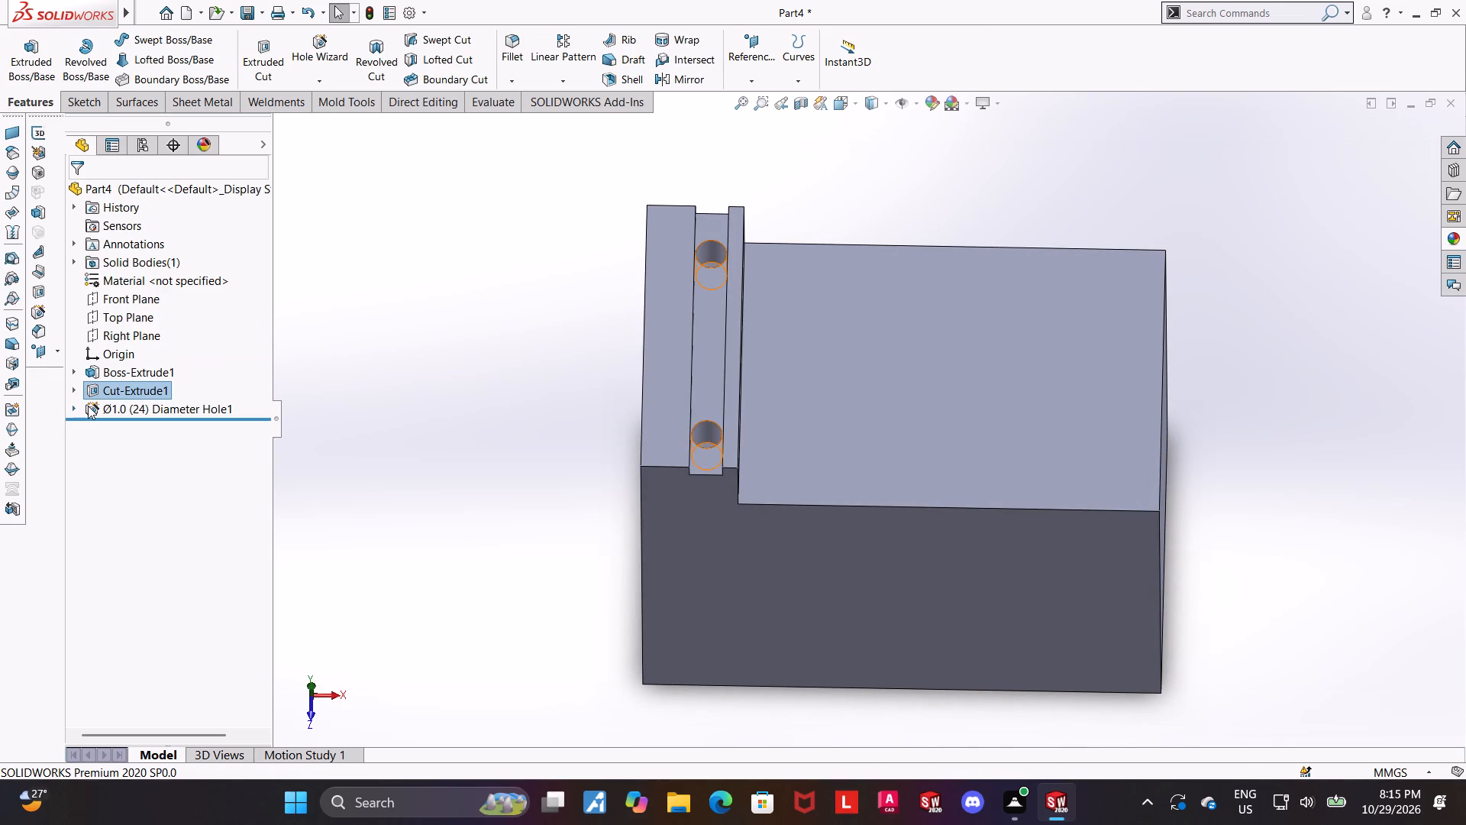
click(88, 406)
click(105, 361)
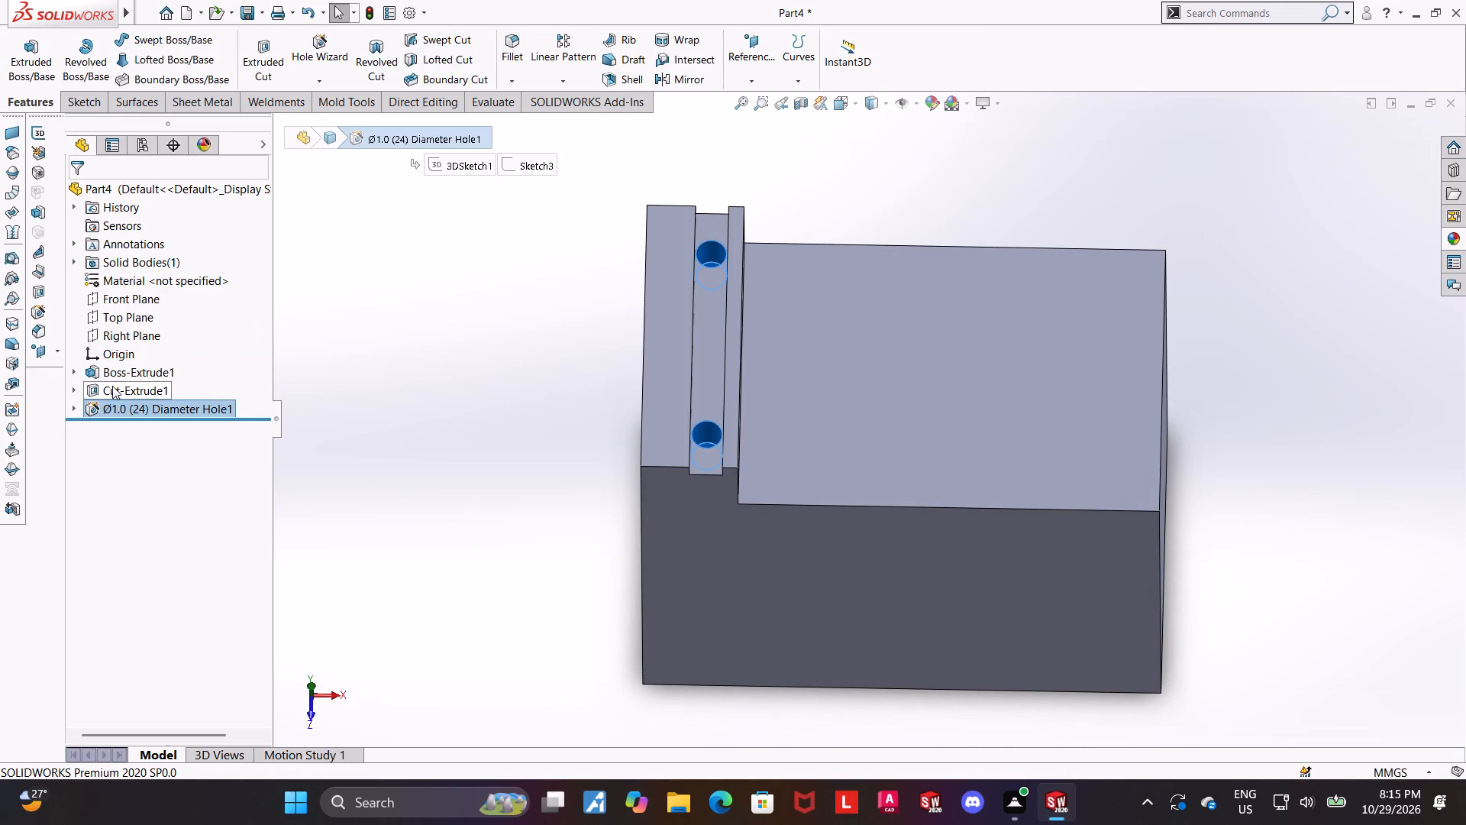
click(116, 412)
drag(171, 206, 171, 219)
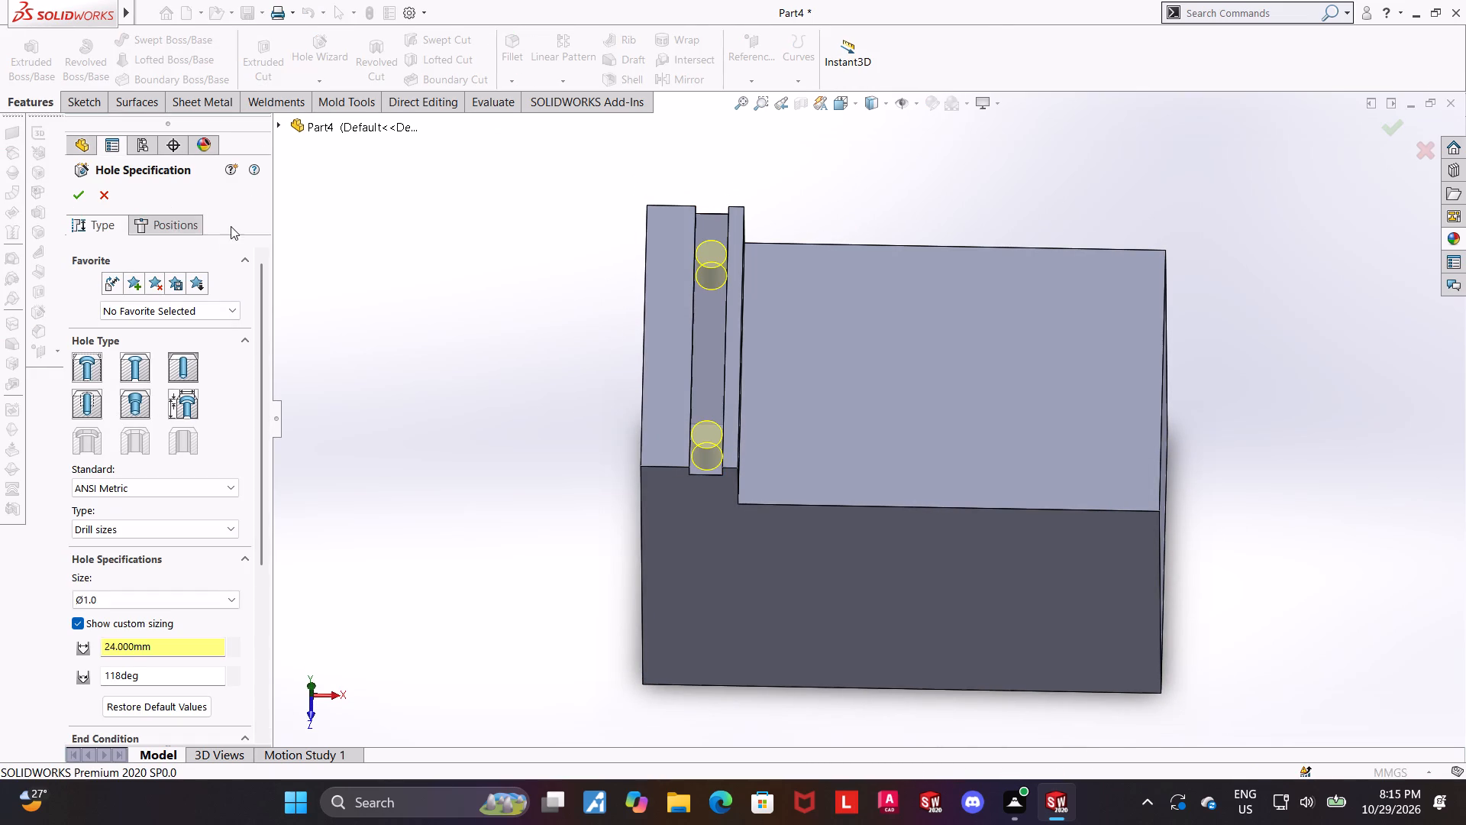
click(188, 225)
click(852, 96)
click(689, 467)
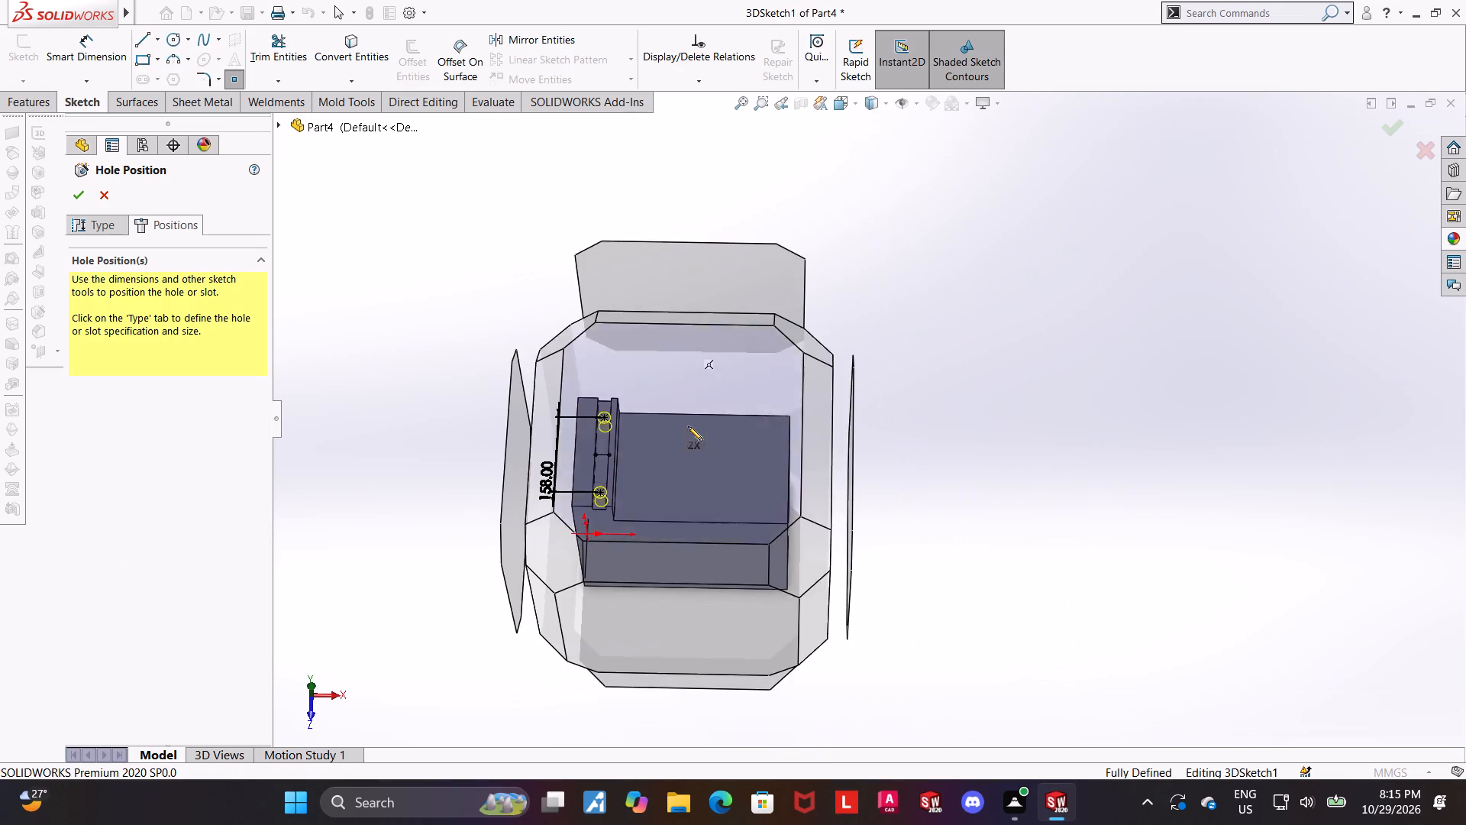
click(88, 54)
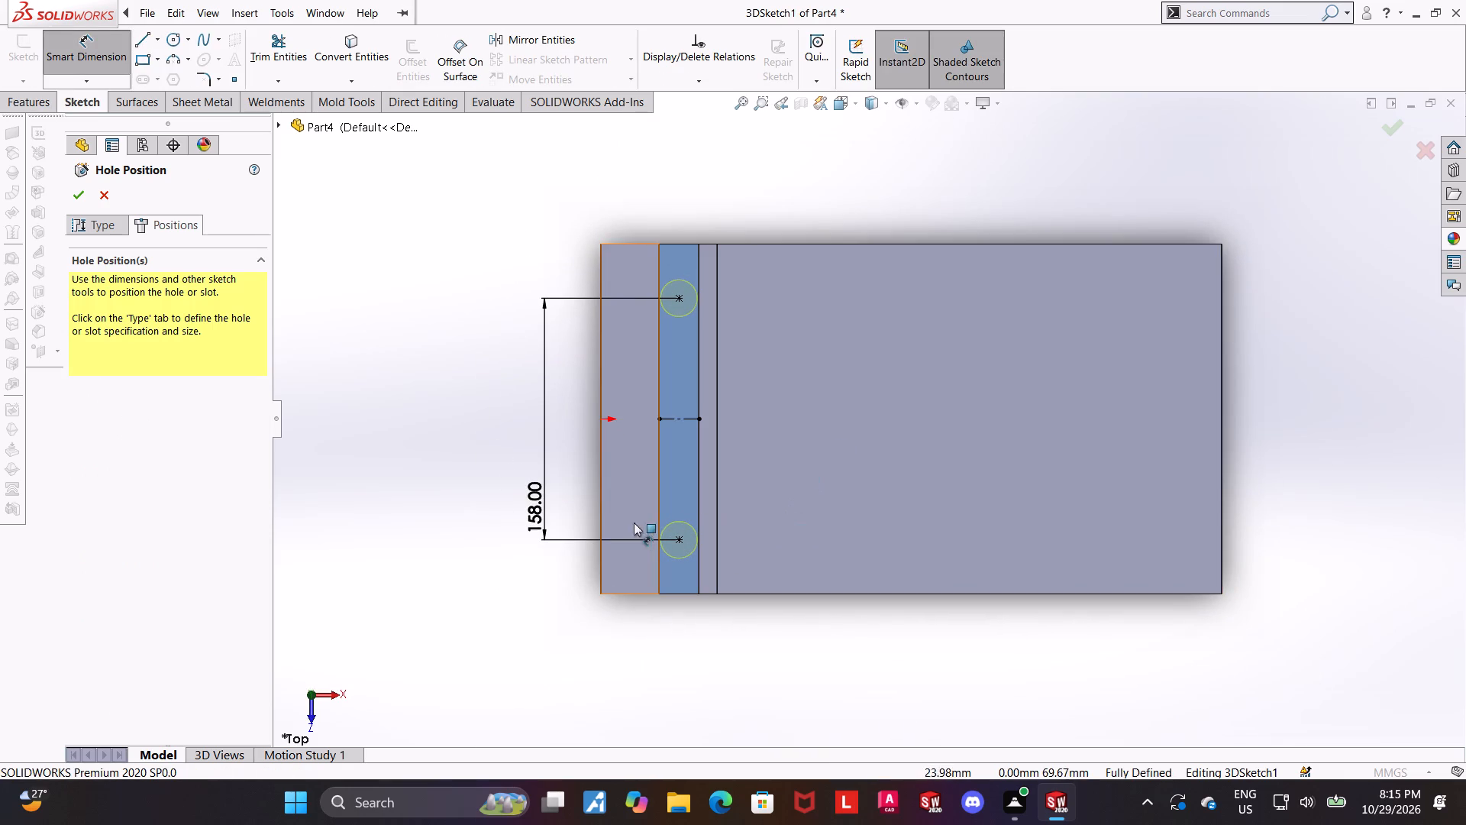
click(601, 497)
click(678, 539)
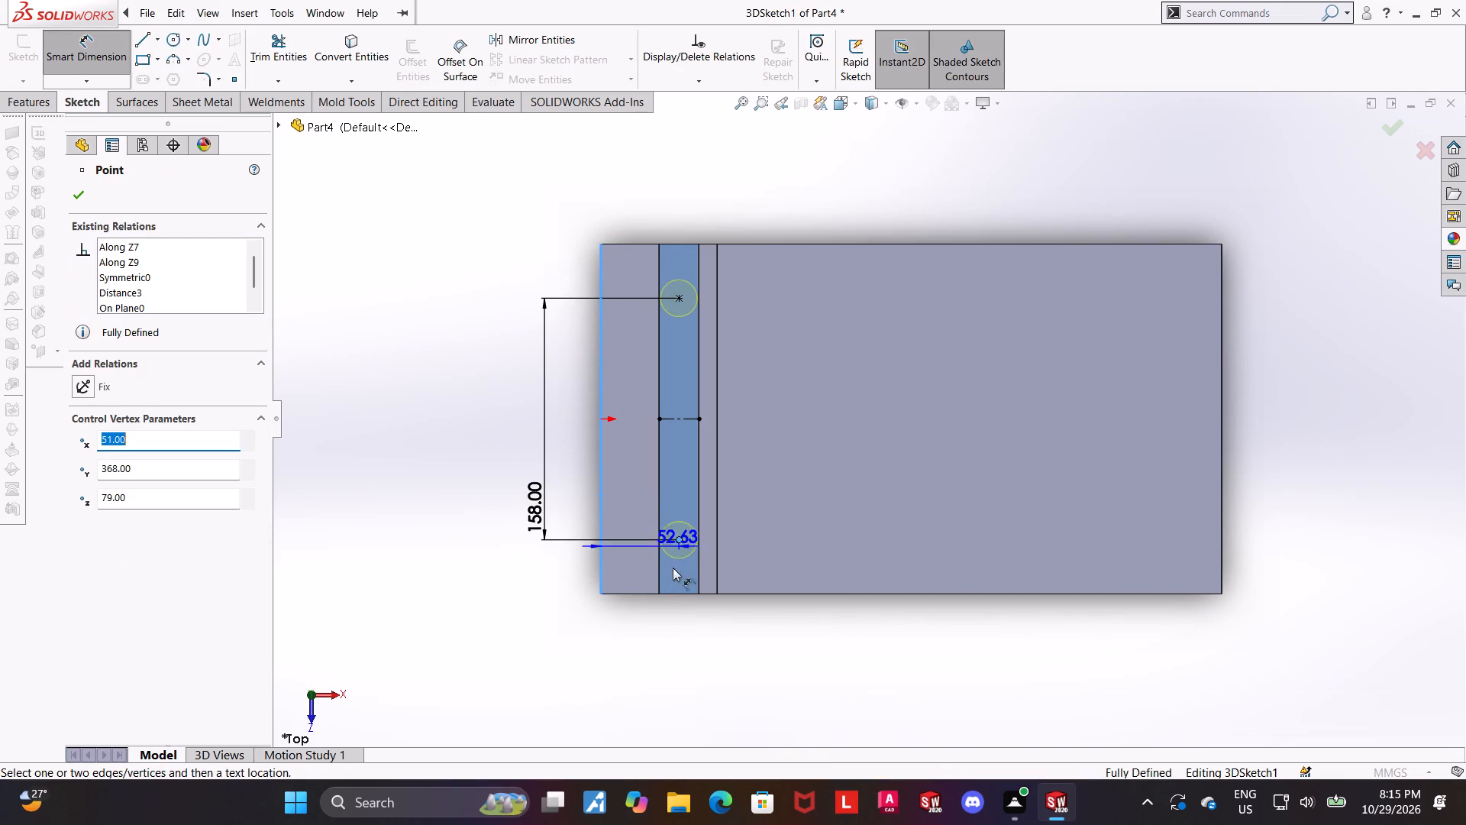
key(Escape)
key(Escape)
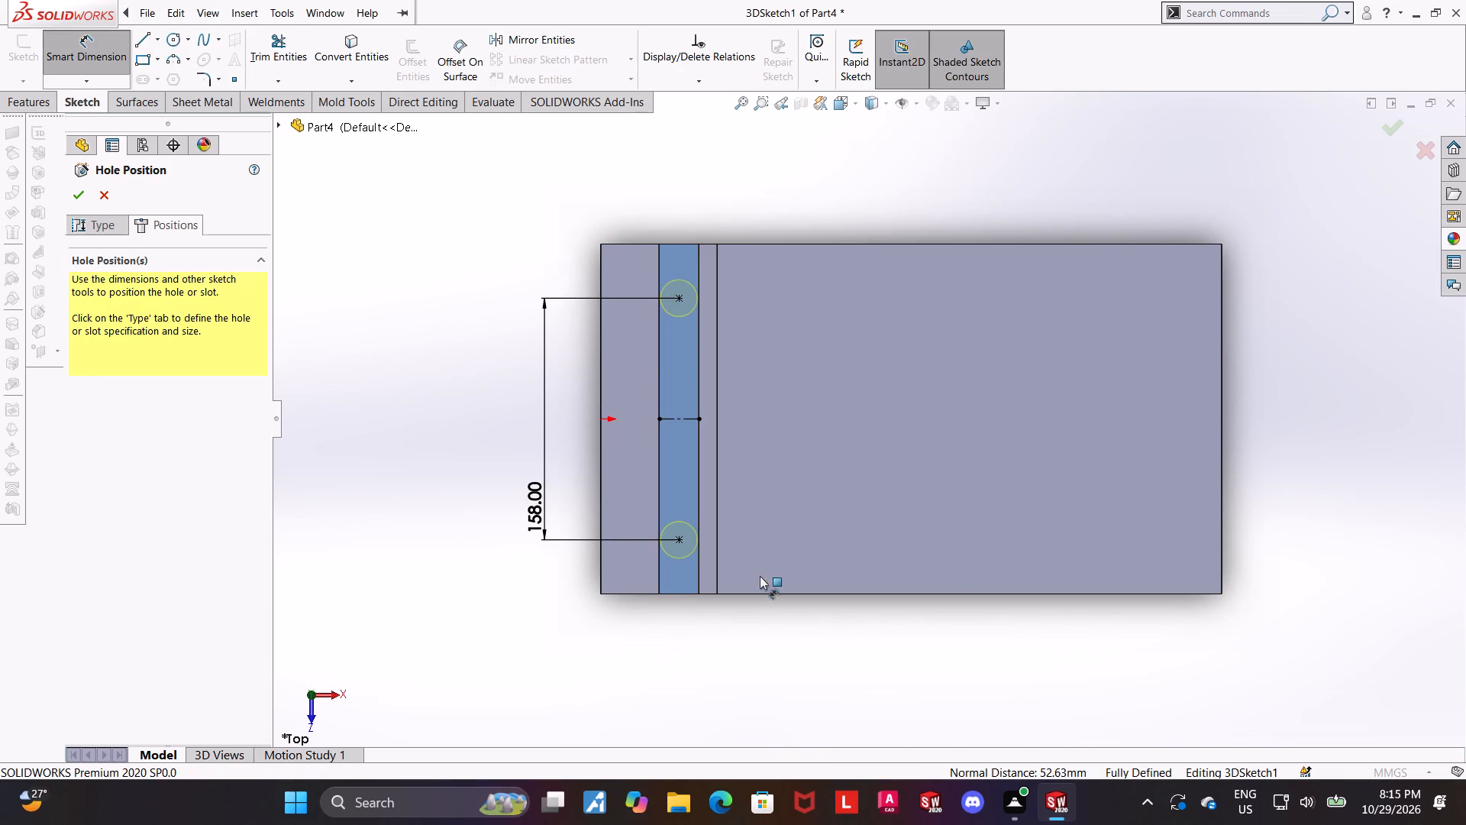
key(Escape)
middle_drag(759, 626, 758, 361)
scroll(767, 351, up, 1)
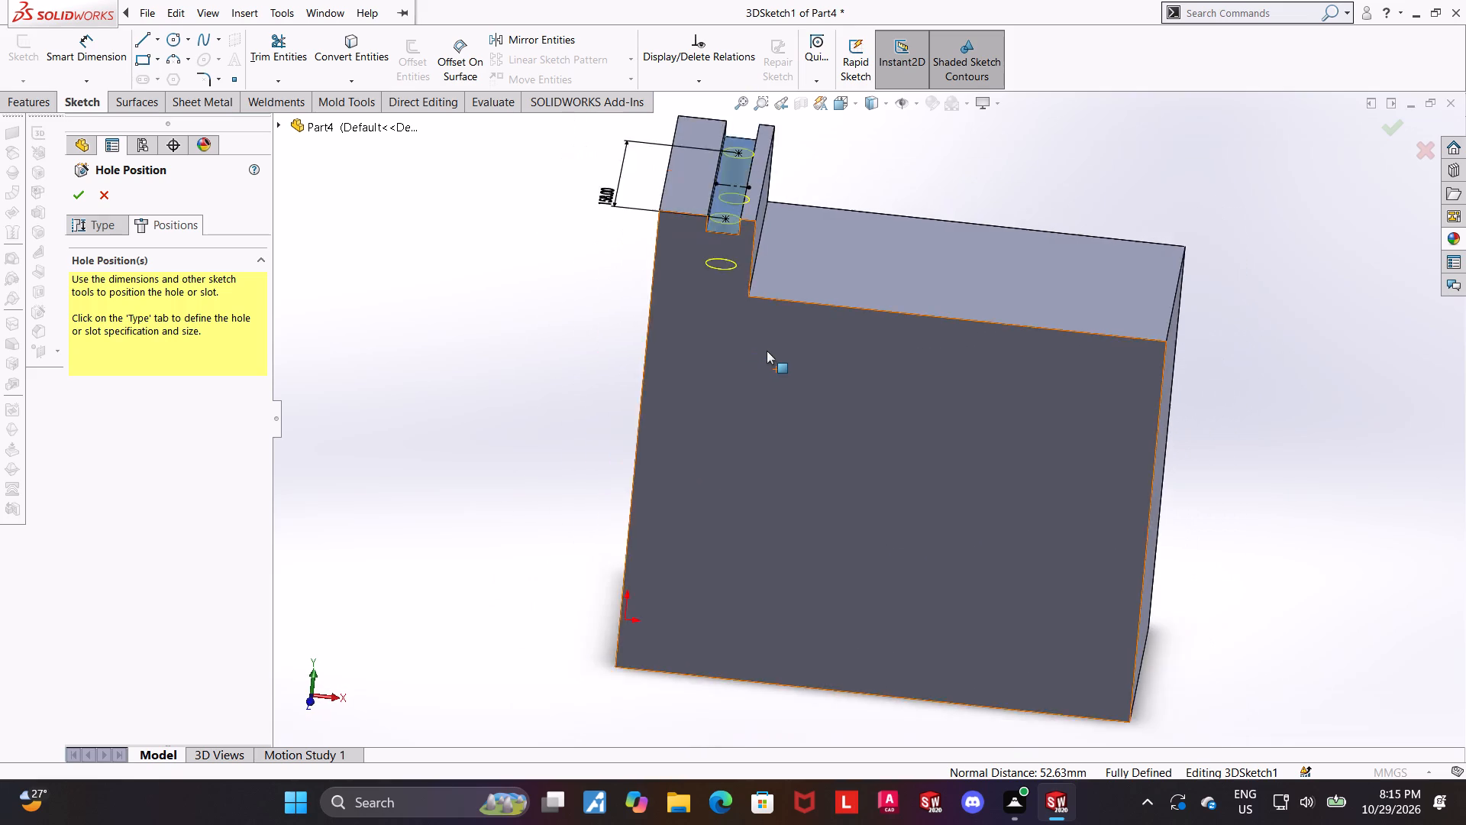
scroll(767, 351, up, 1)
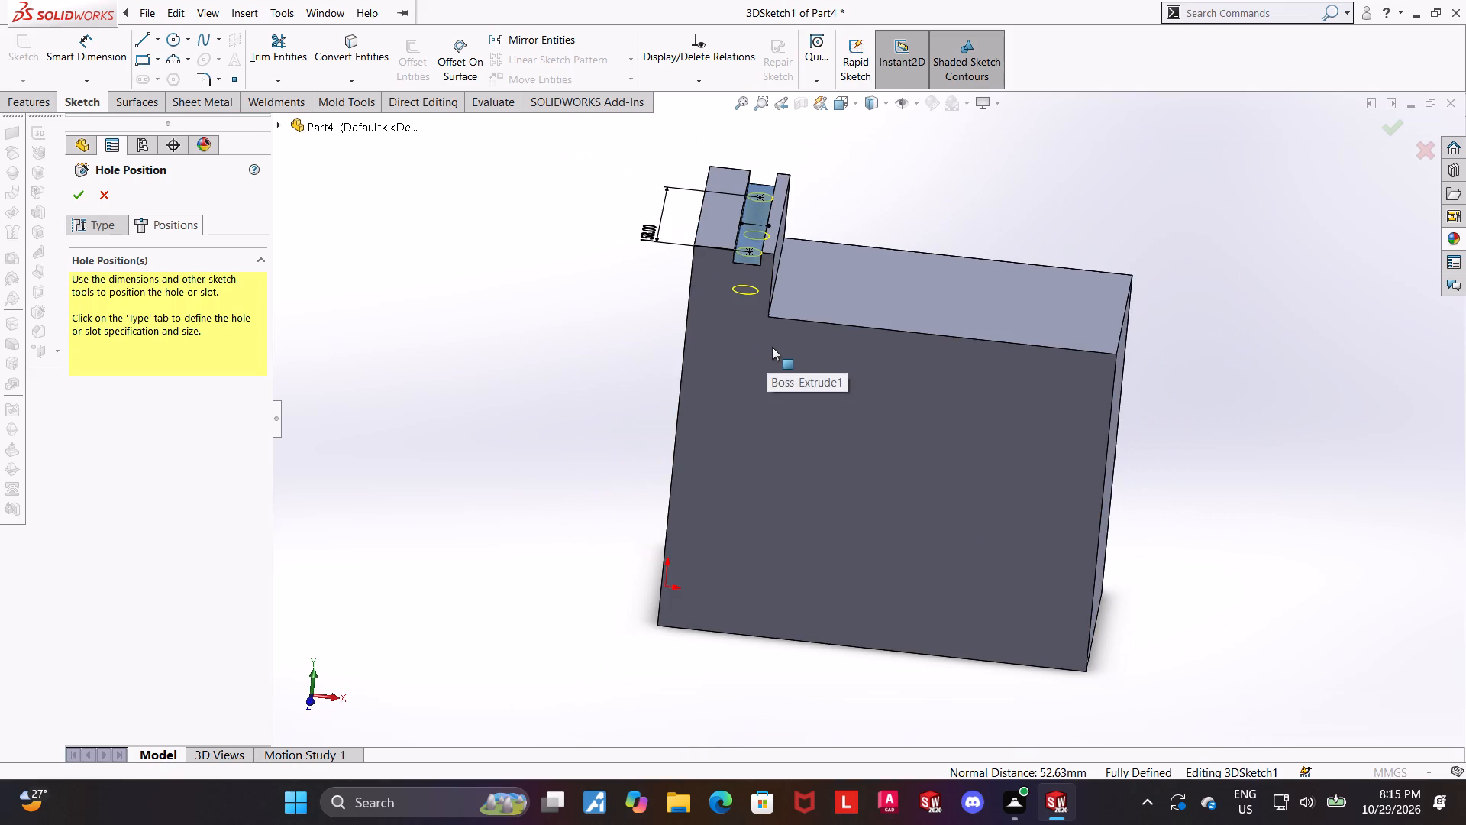
click(1384, 134)
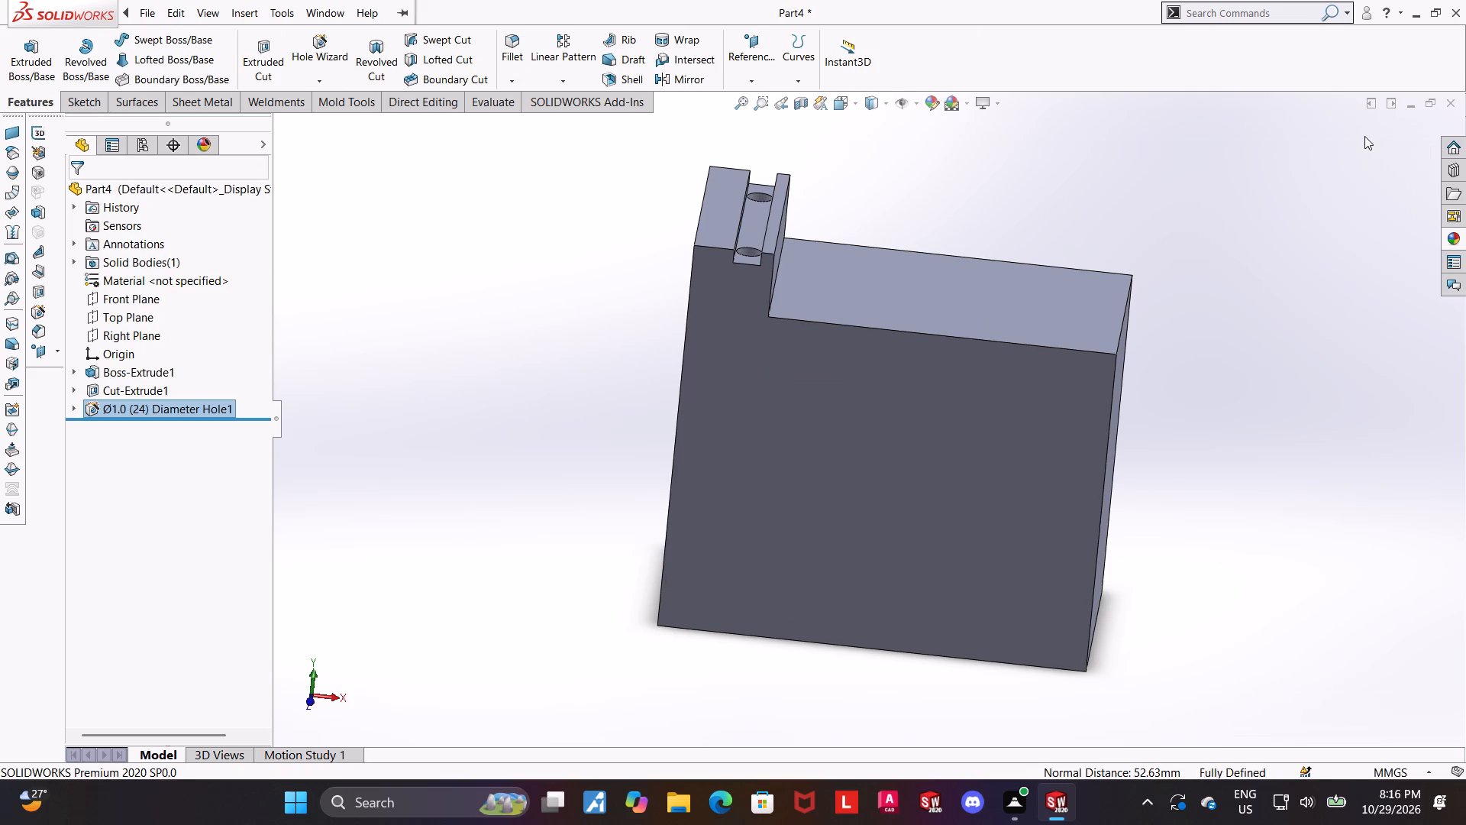
Show hidden lines in the front view and examine how the hole profile sits within the groove walls.
middle_drag(882, 231, 857, 336)
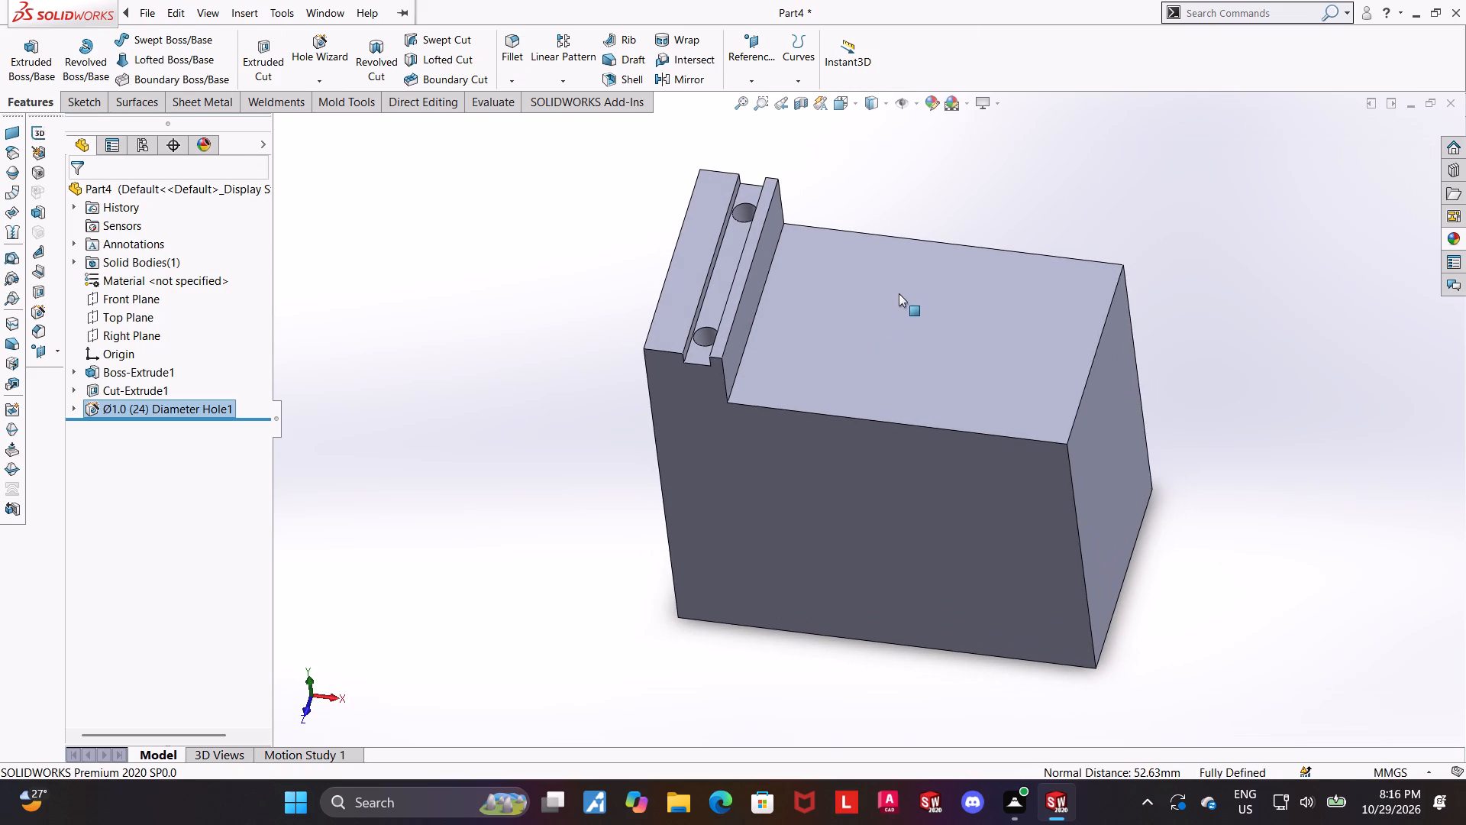
key(ctrl+7)
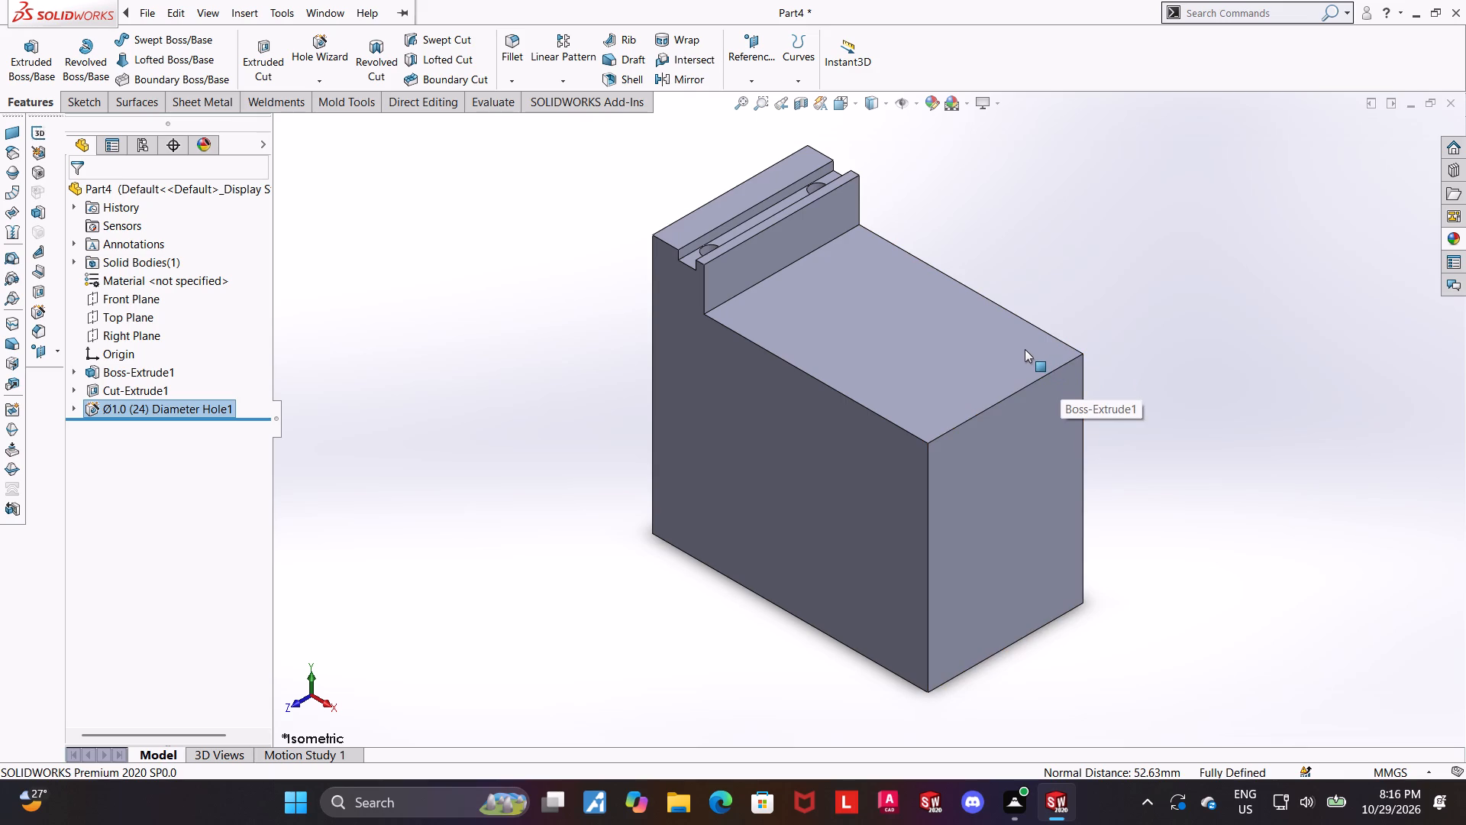
middle_drag(747, 373, 859, 209)
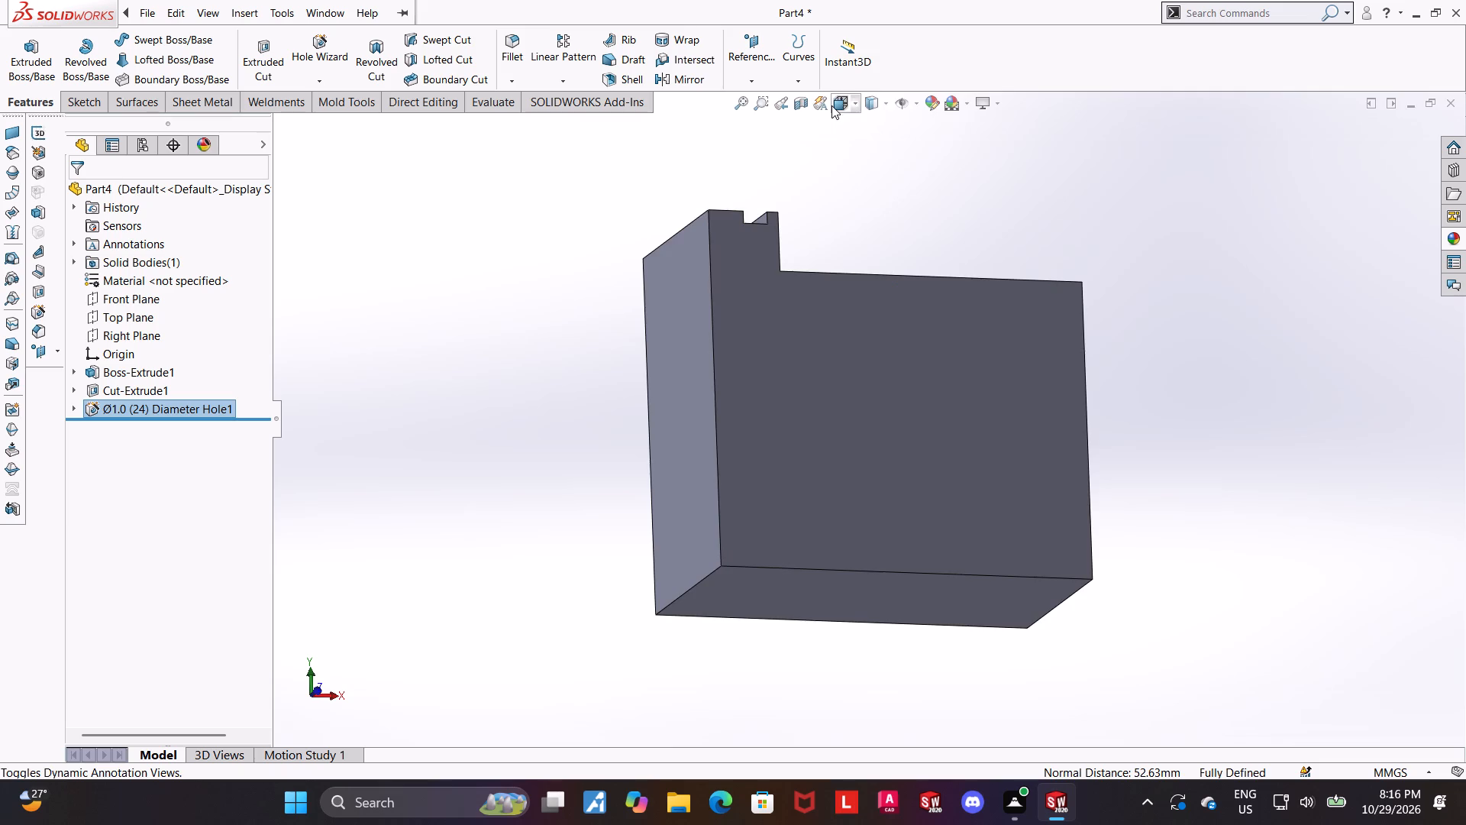
click(831, 105)
click(768, 484)
double_click(879, 92)
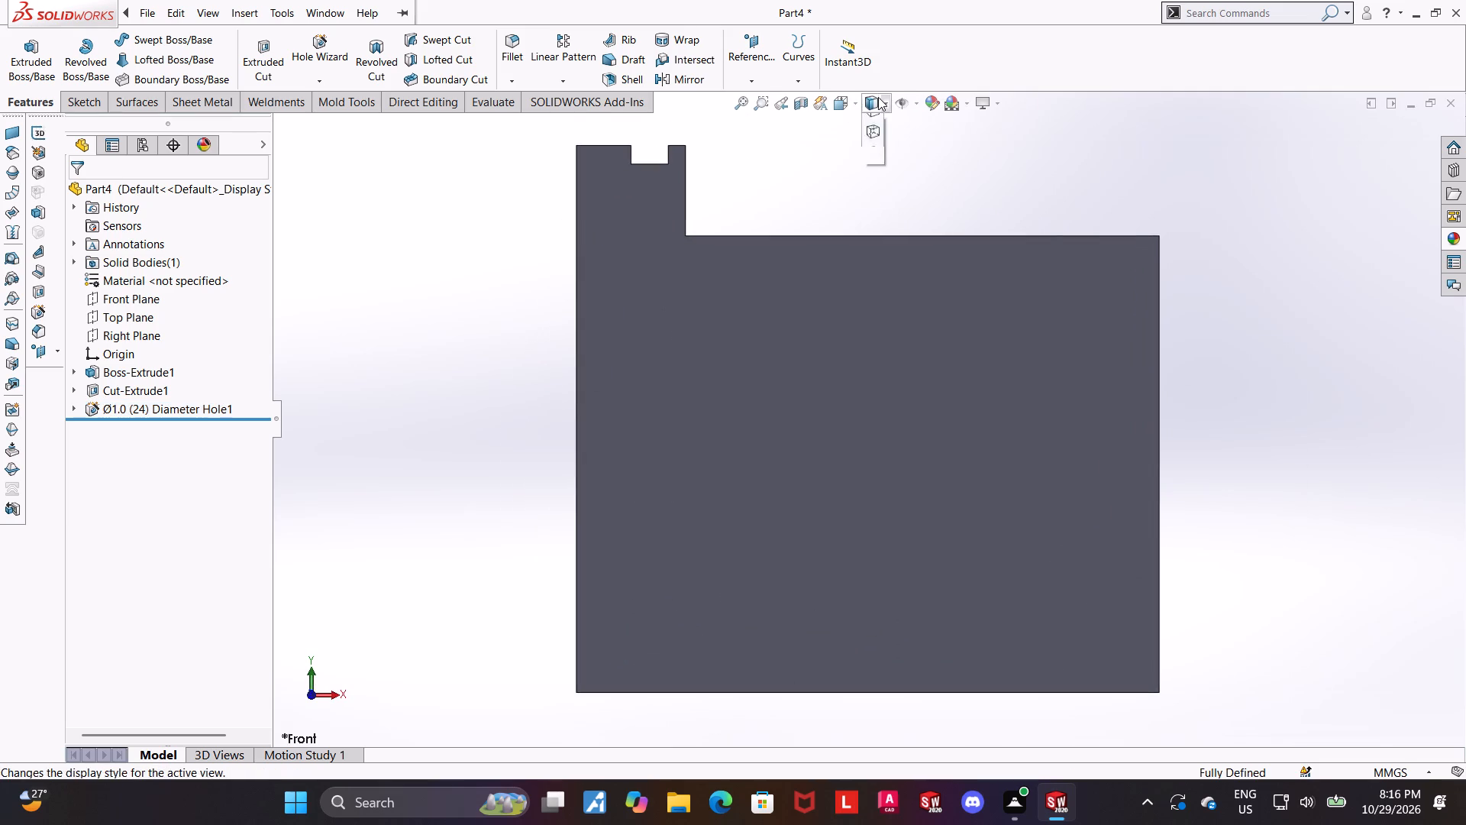
click(874, 185)
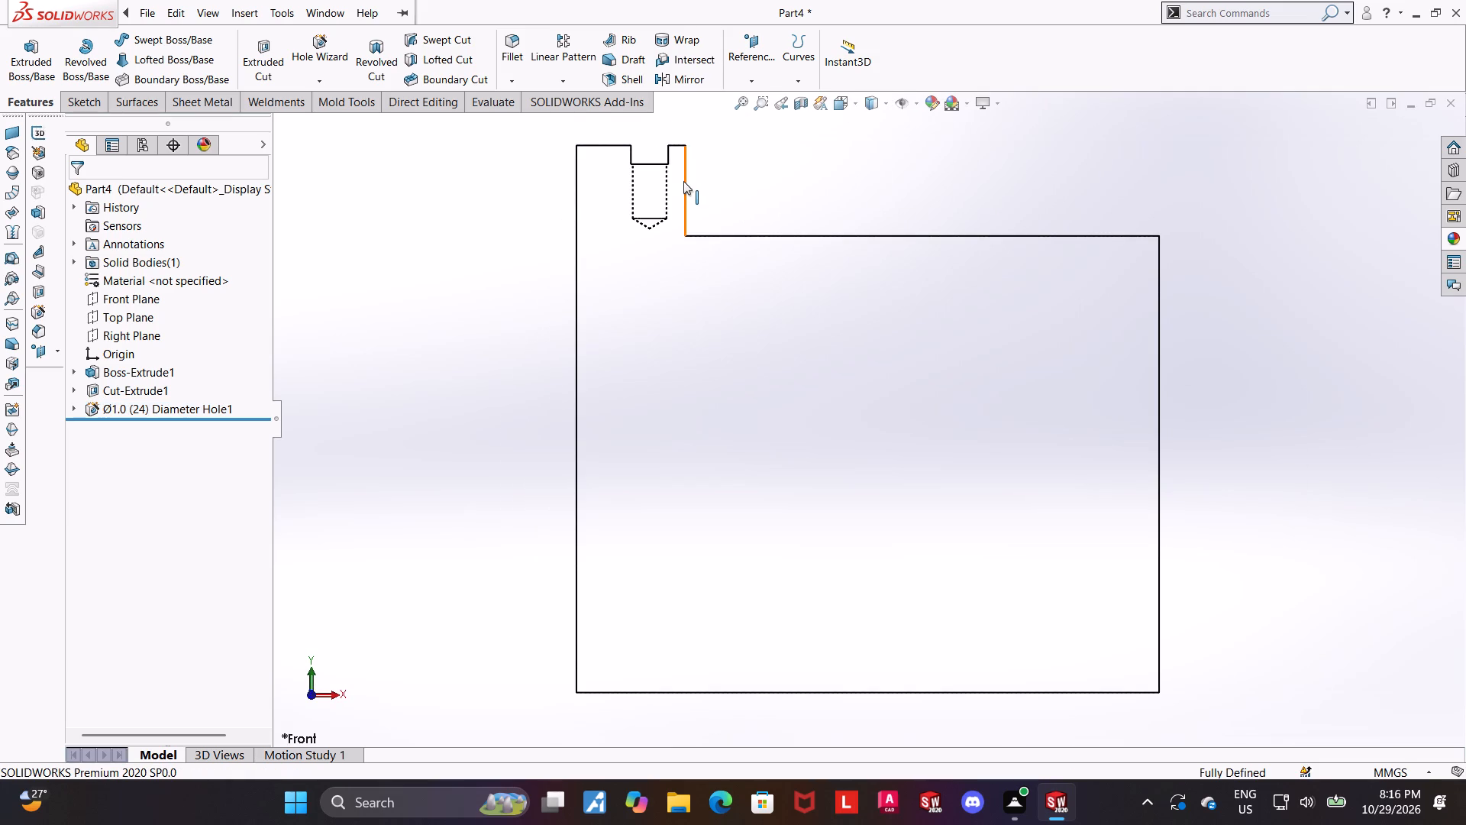
scroll(676, 177, down, 1)
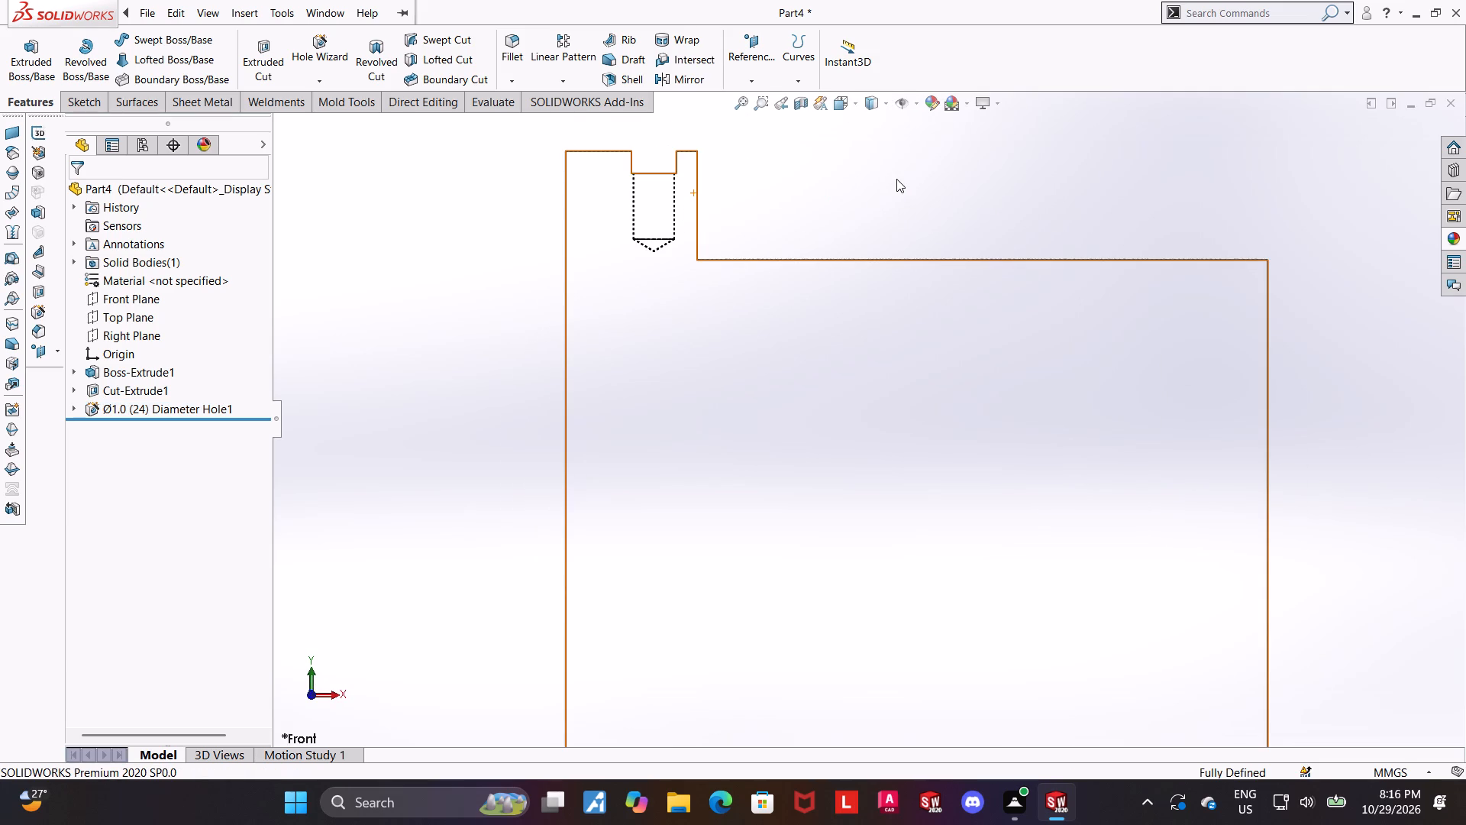
Return the model to an isometric view, shaded with edges.
key(ctrl+7)
click(883, 100)
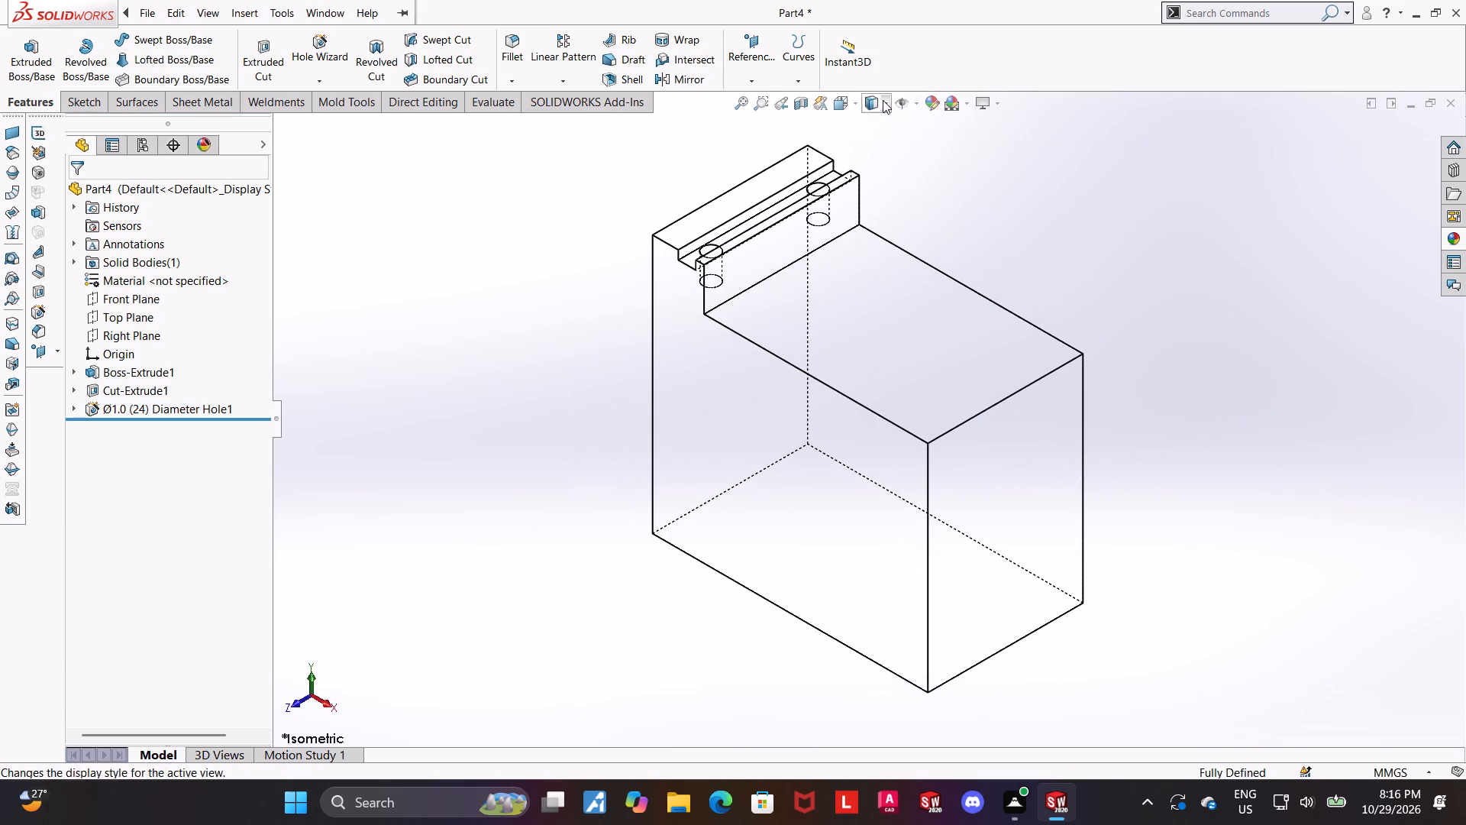
click(873, 126)
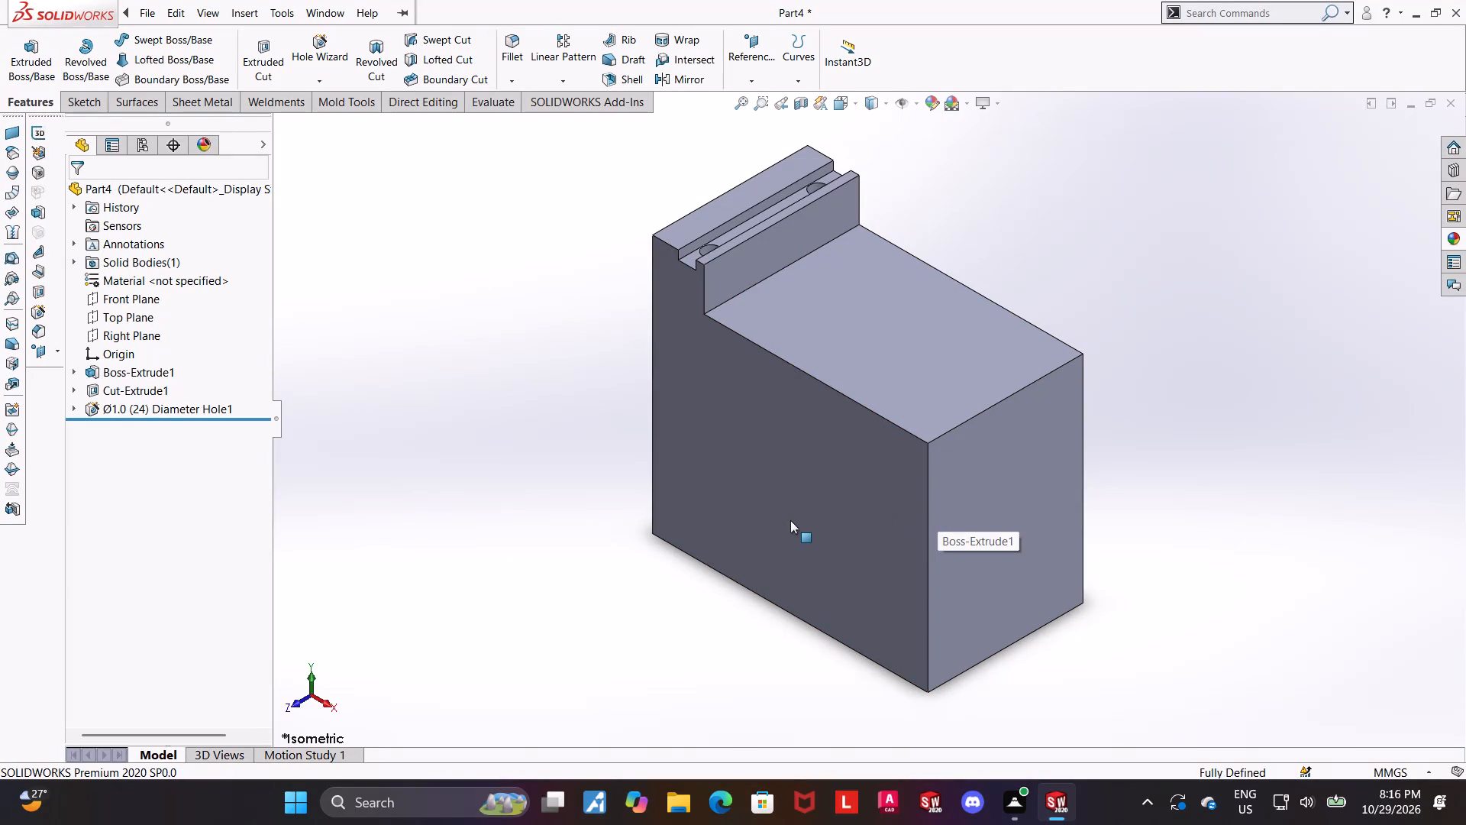
Start a new sketch on the block's stepped front face and view it face-on.
scroll(858, 506, up, 1)
middle_drag(858, 505, 864, 484)
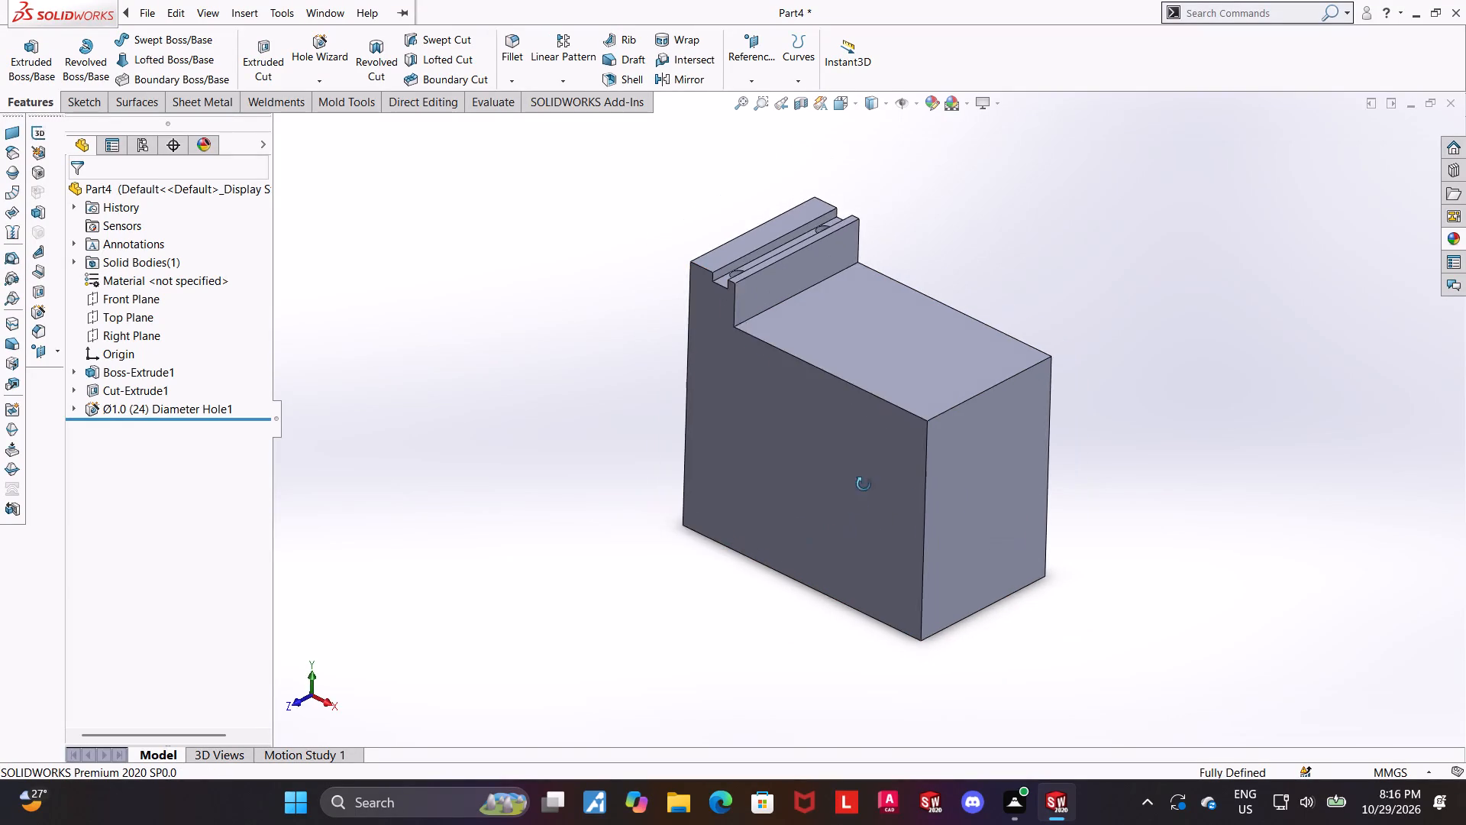
middle_drag(864, 484, 876, 531)
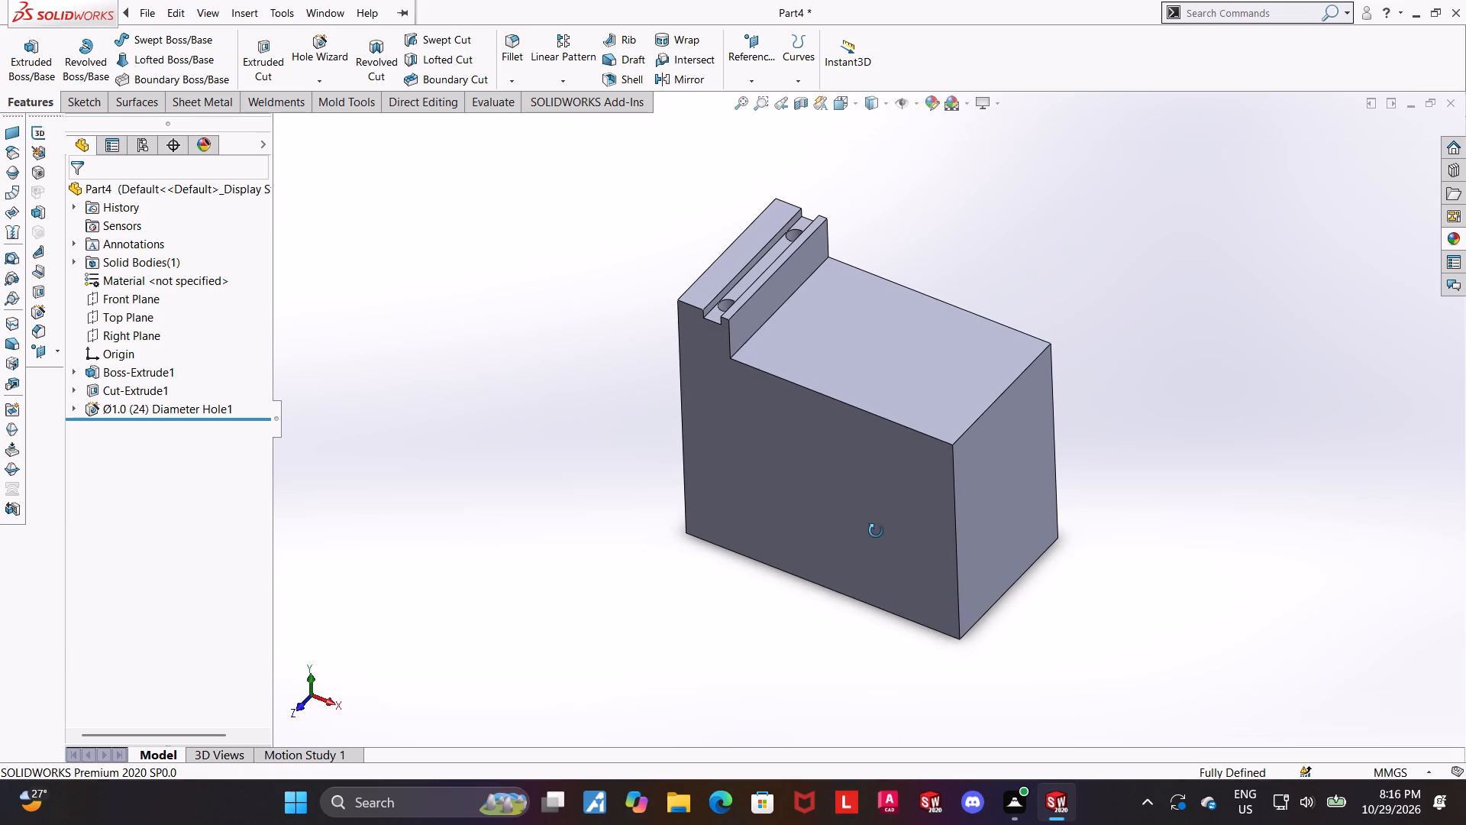
middle_drag(876, 531, 887, 533)
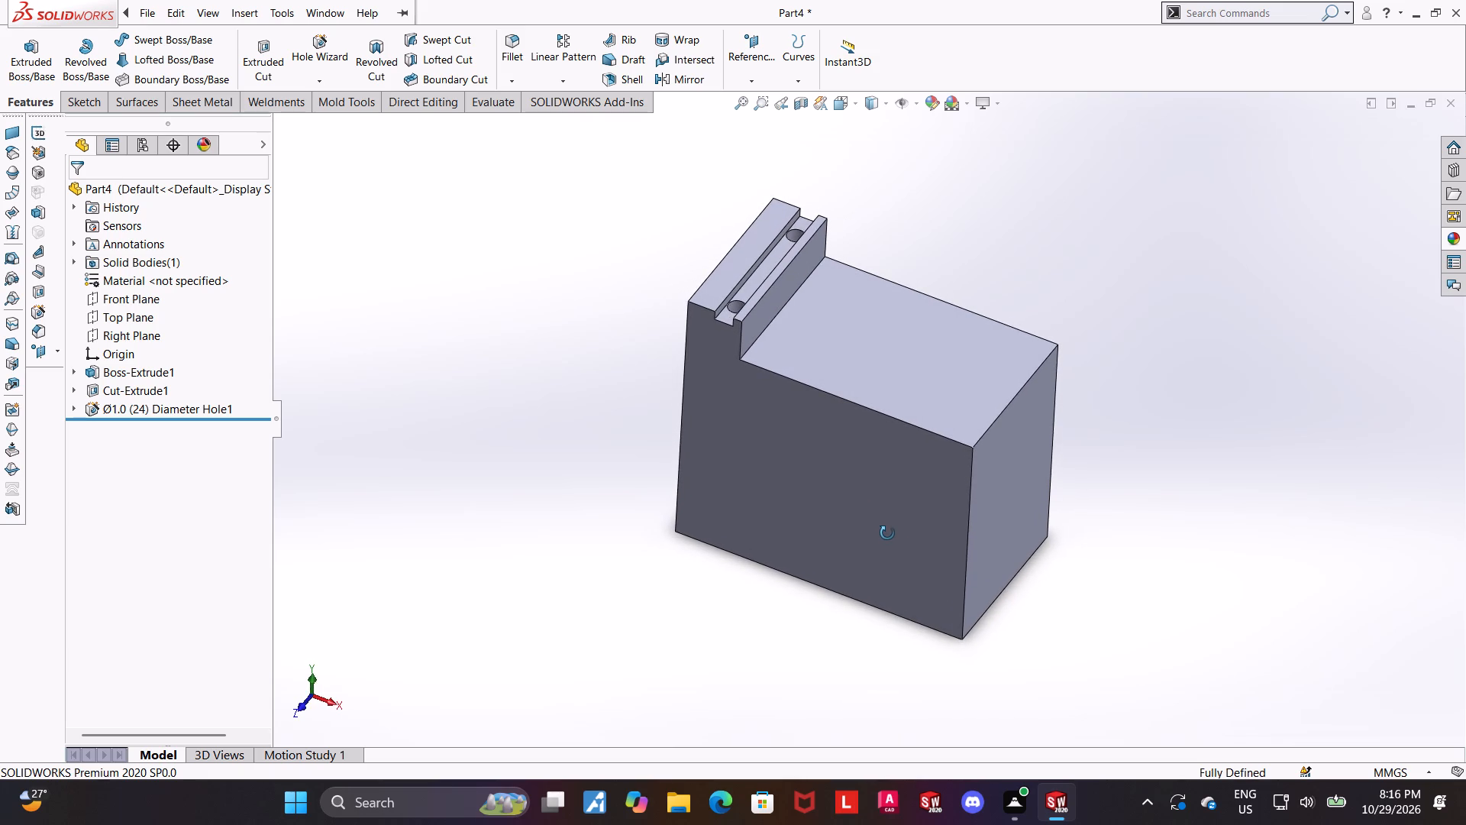
middle_drag(887, 533, 883, 538)
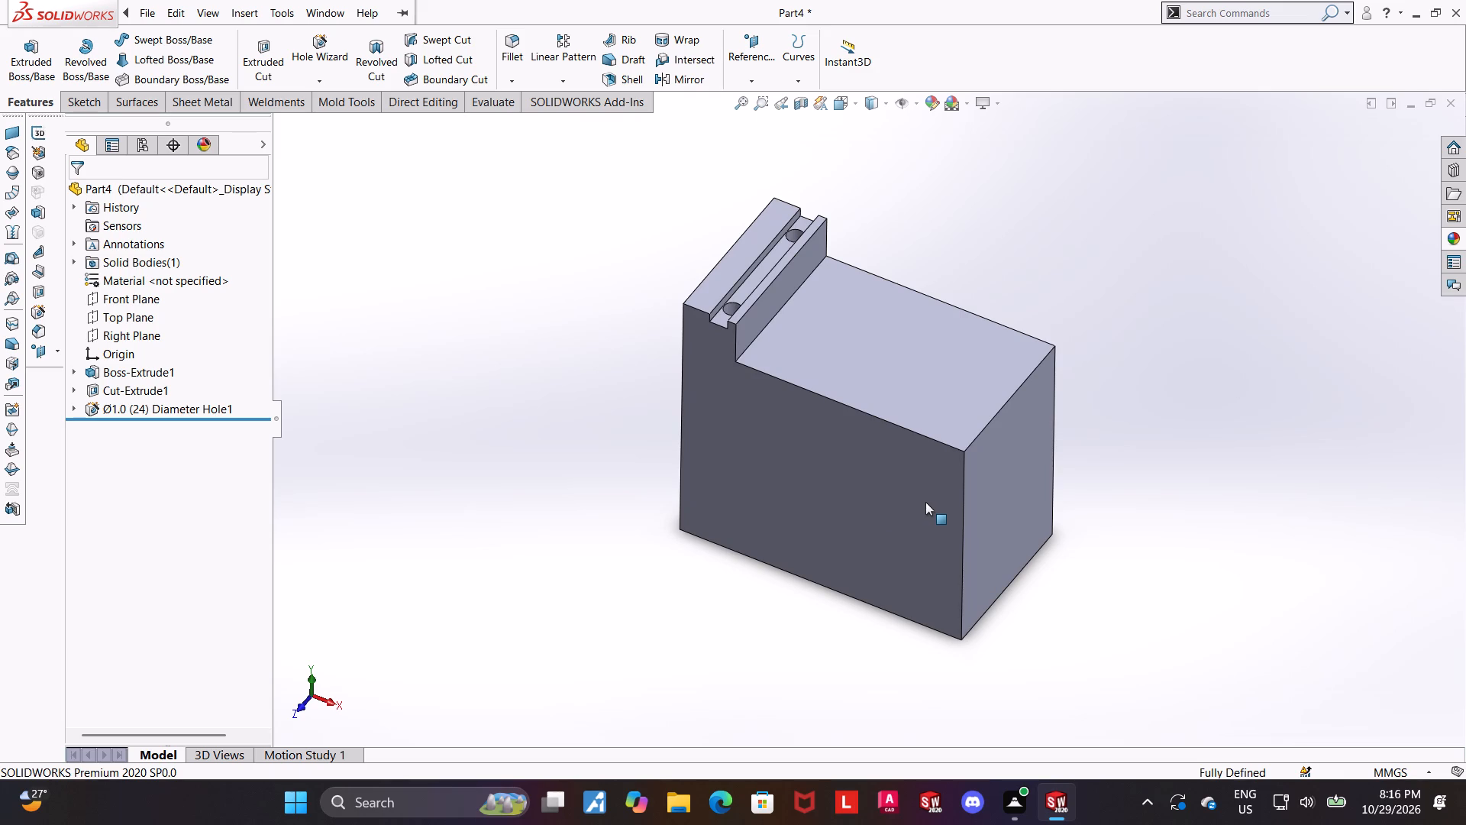
click(898, 479)
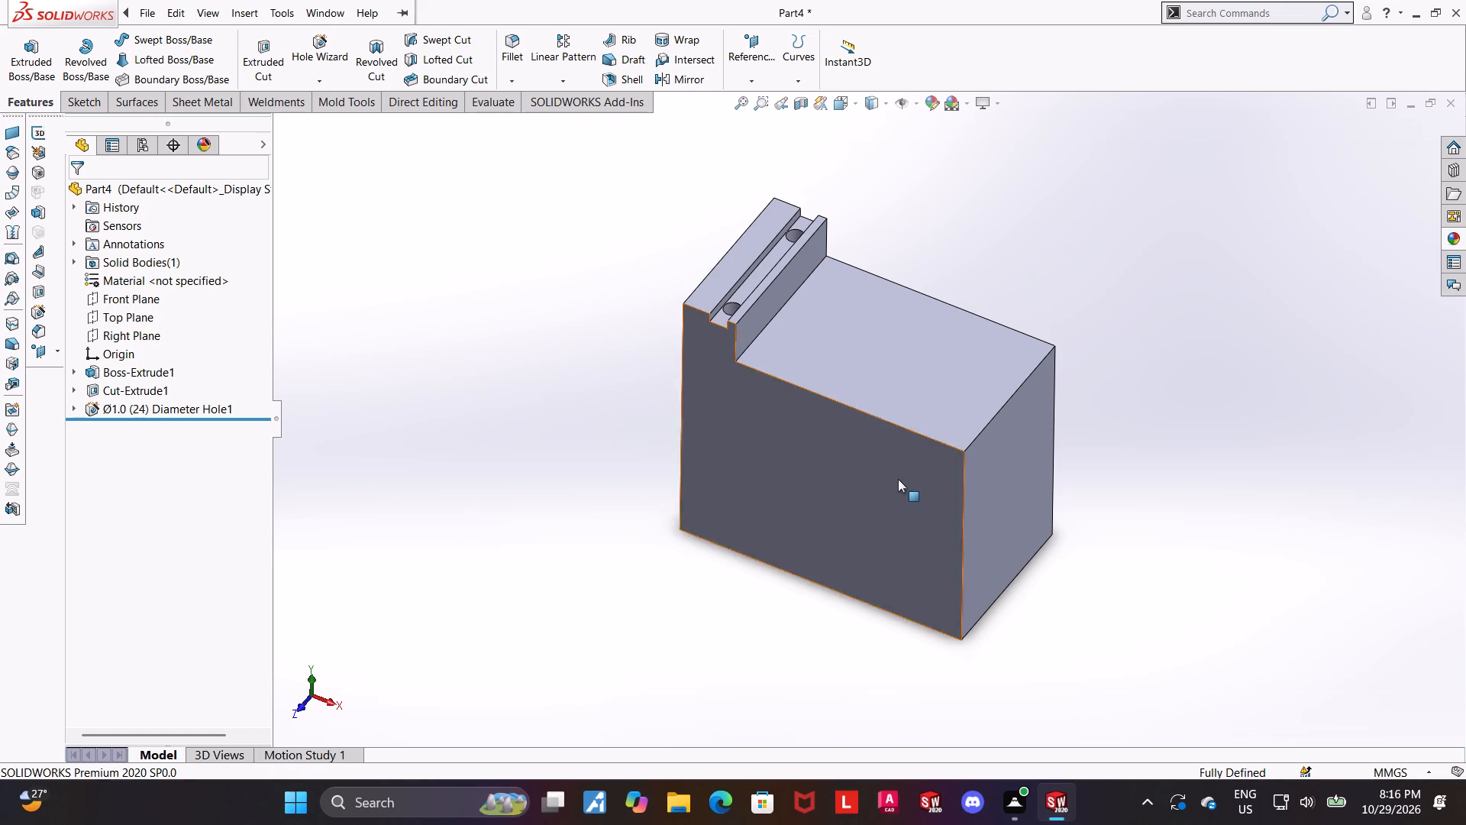
click(960, 437)
click(128, 428)
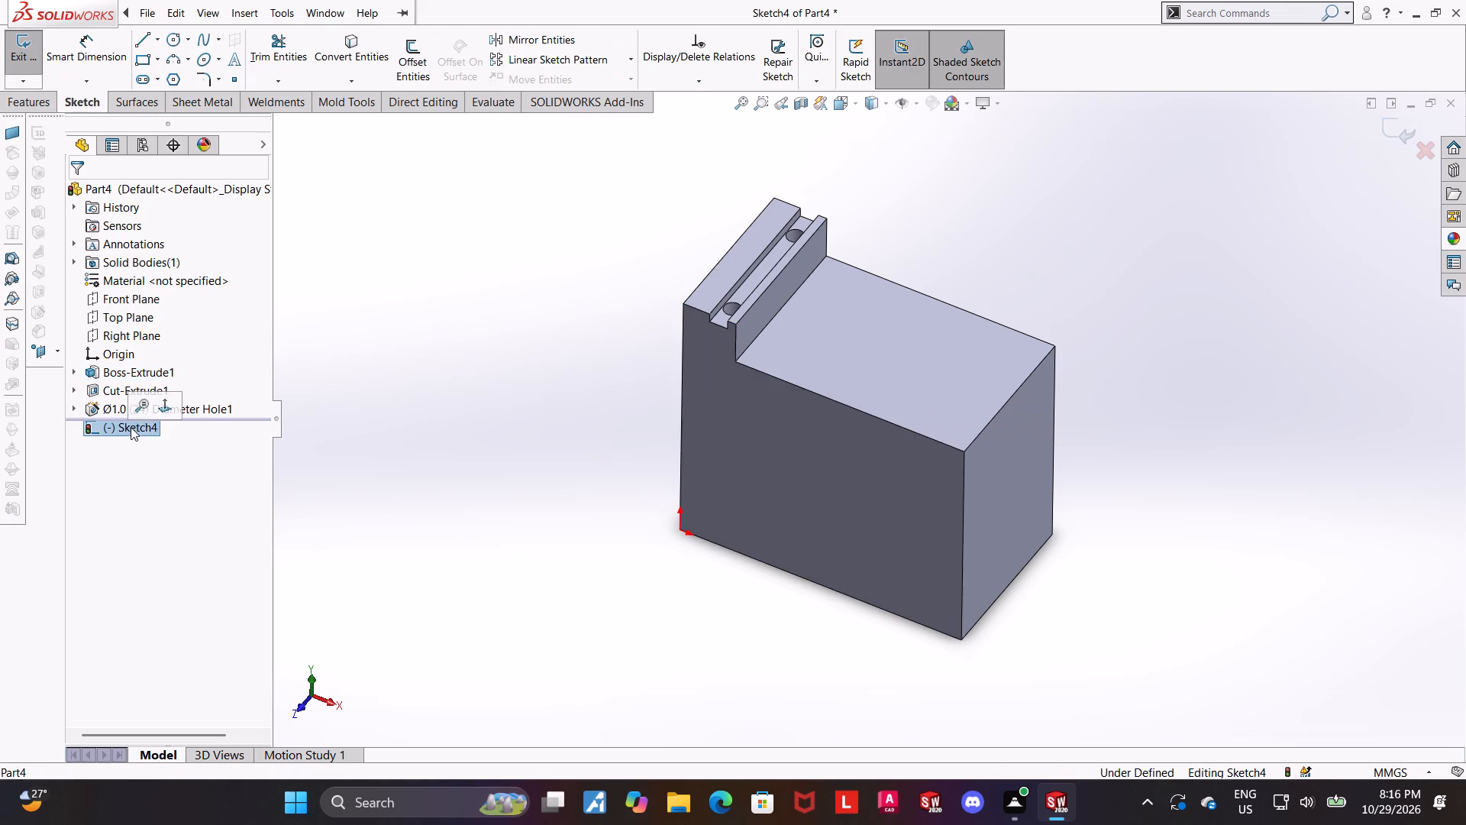
click(161, 406)
Sketch a circle about 168 mm in diameter on the front face, below the lower step.
scroll(724, 445, up, 2)
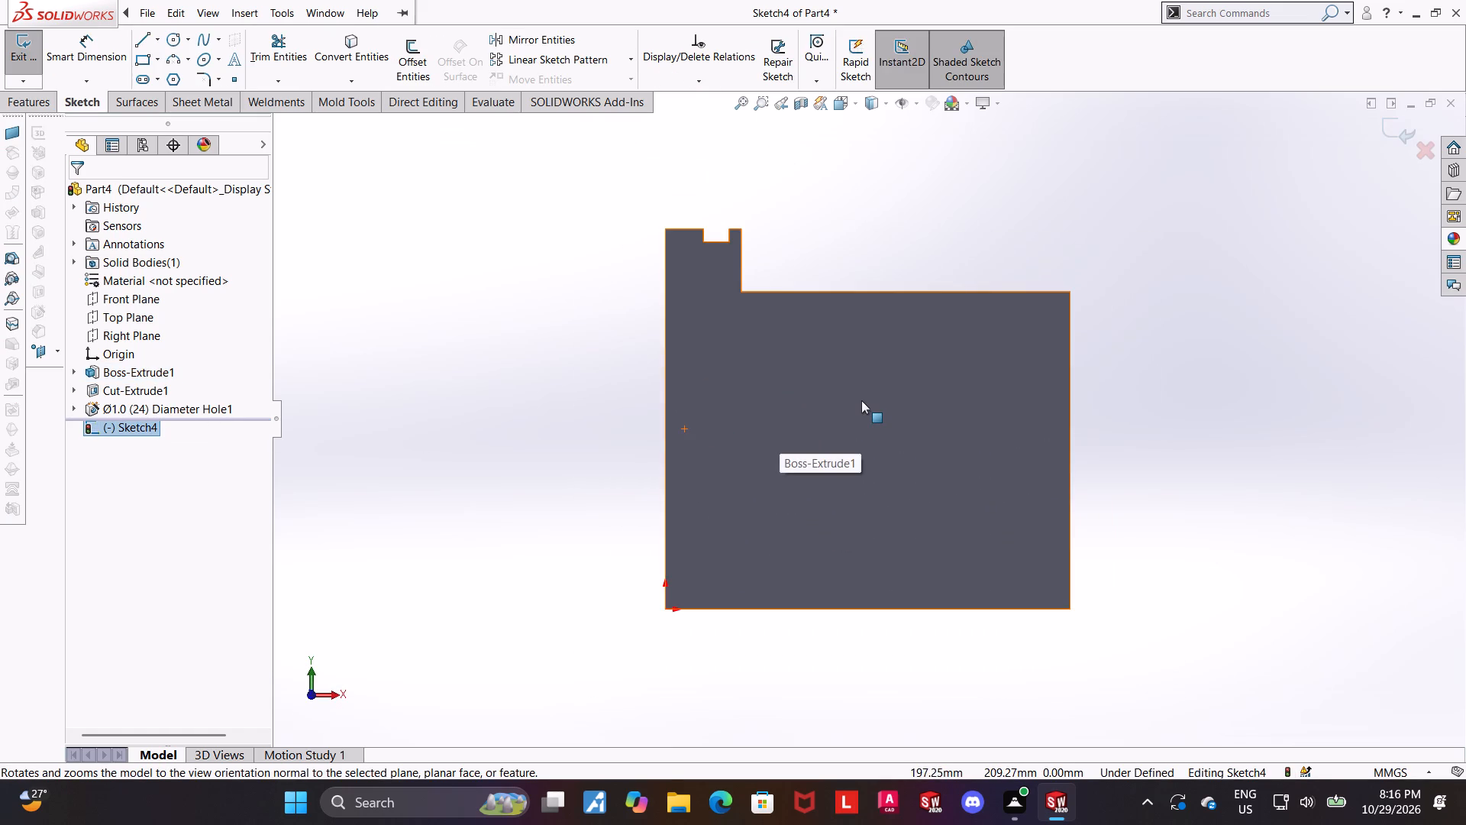
scroll(861, 400, down, 1)
scroll(1207, 380, up, 2)
scroll(1149, 354, down, 2)
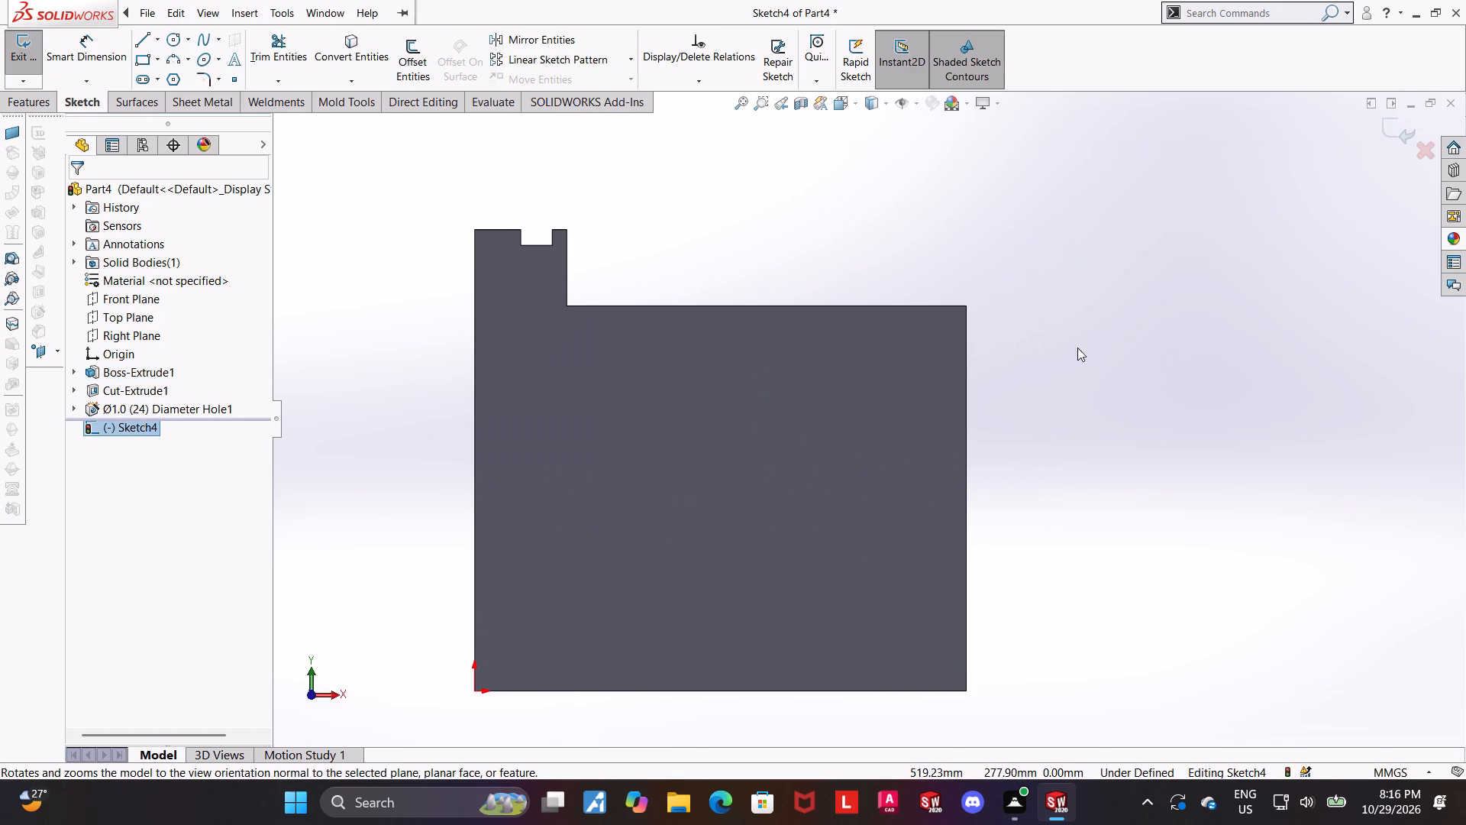
click(177, 44)
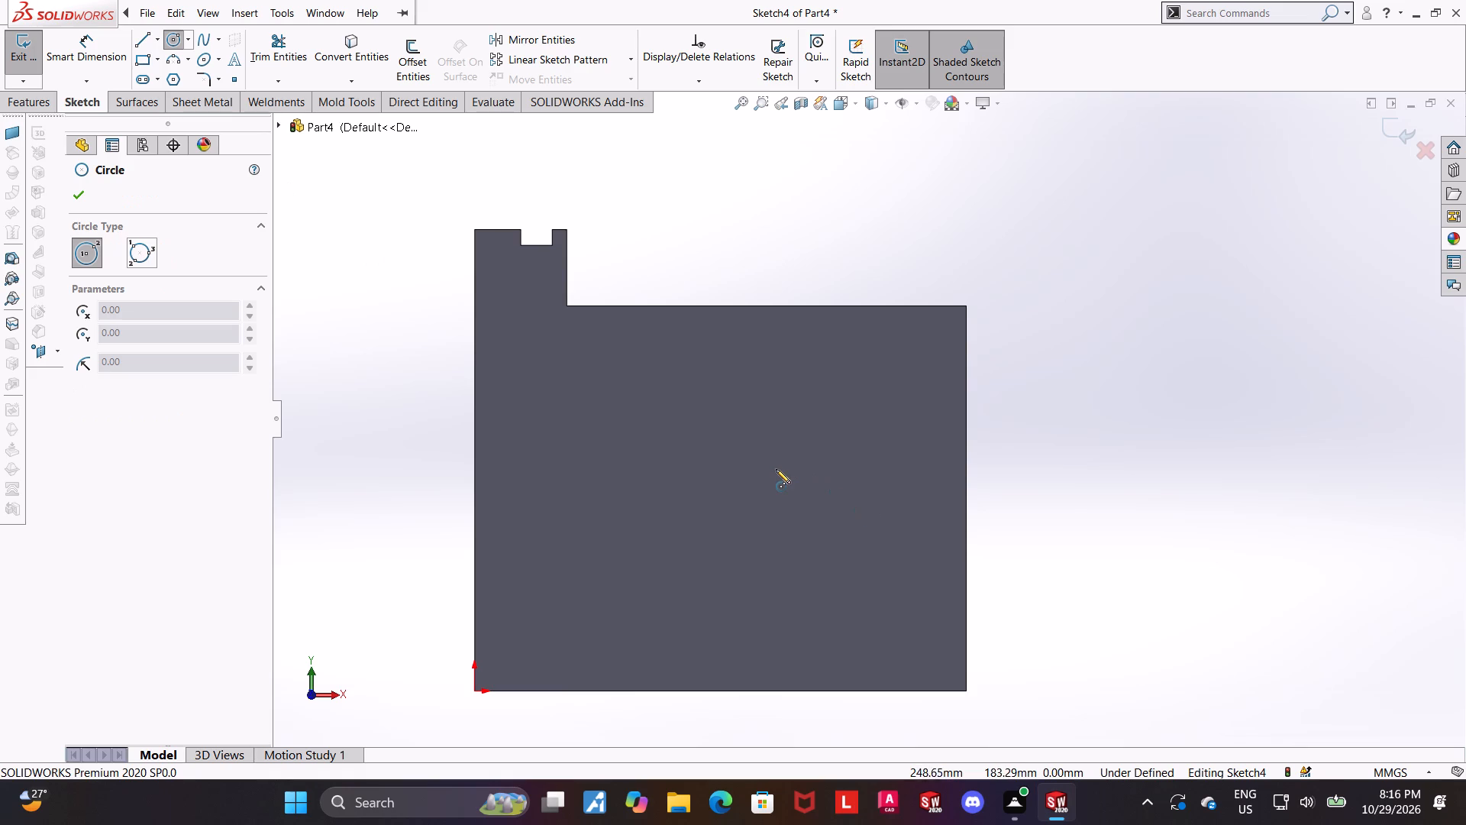
click(776, 469)
click(867, 423)
key(Escape)
Dimension the circle's centre 152 mm horizontally from the block's right vertical edge.
click(82, 53)
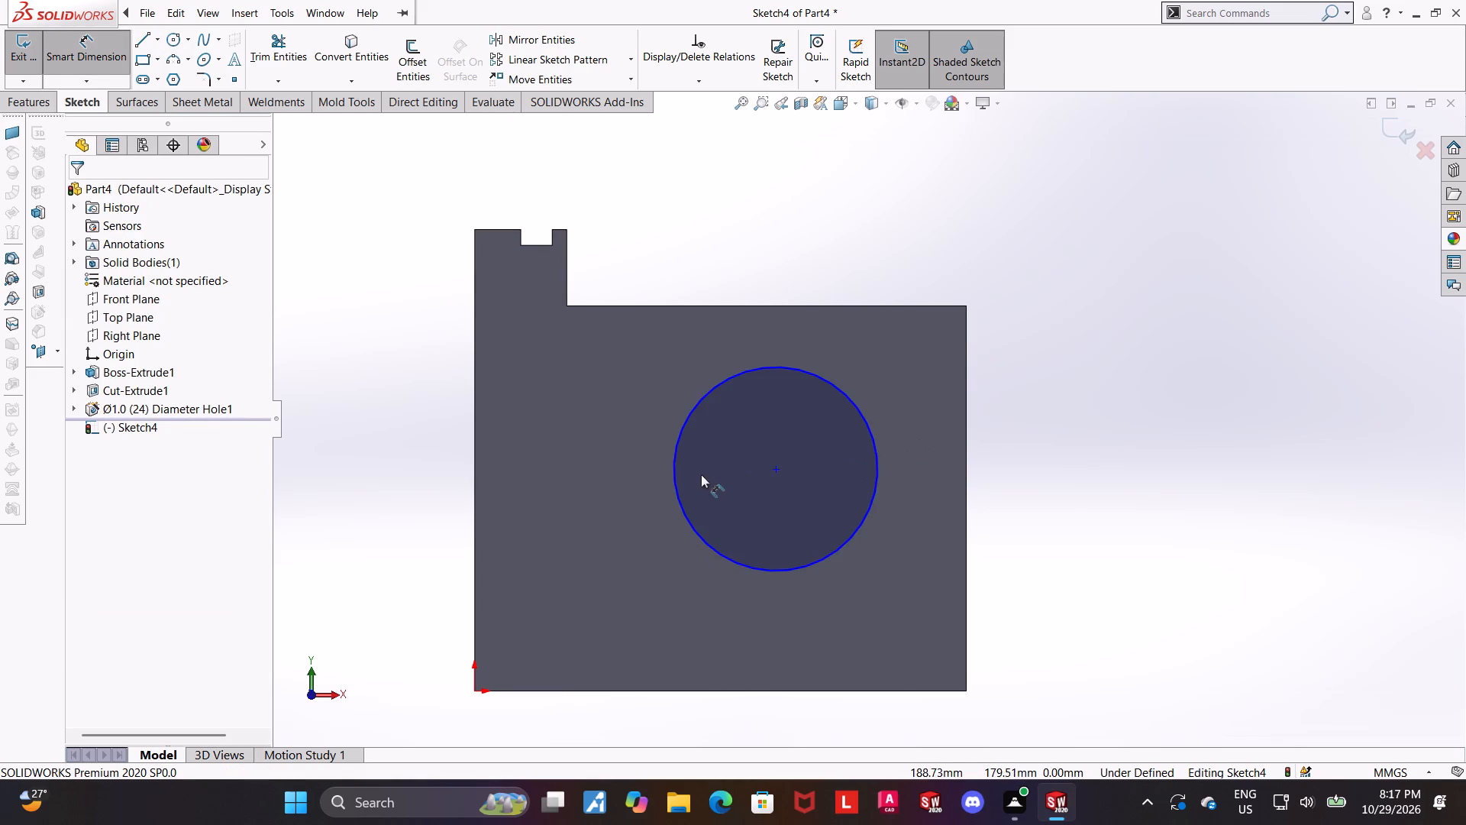
click(773, 474)
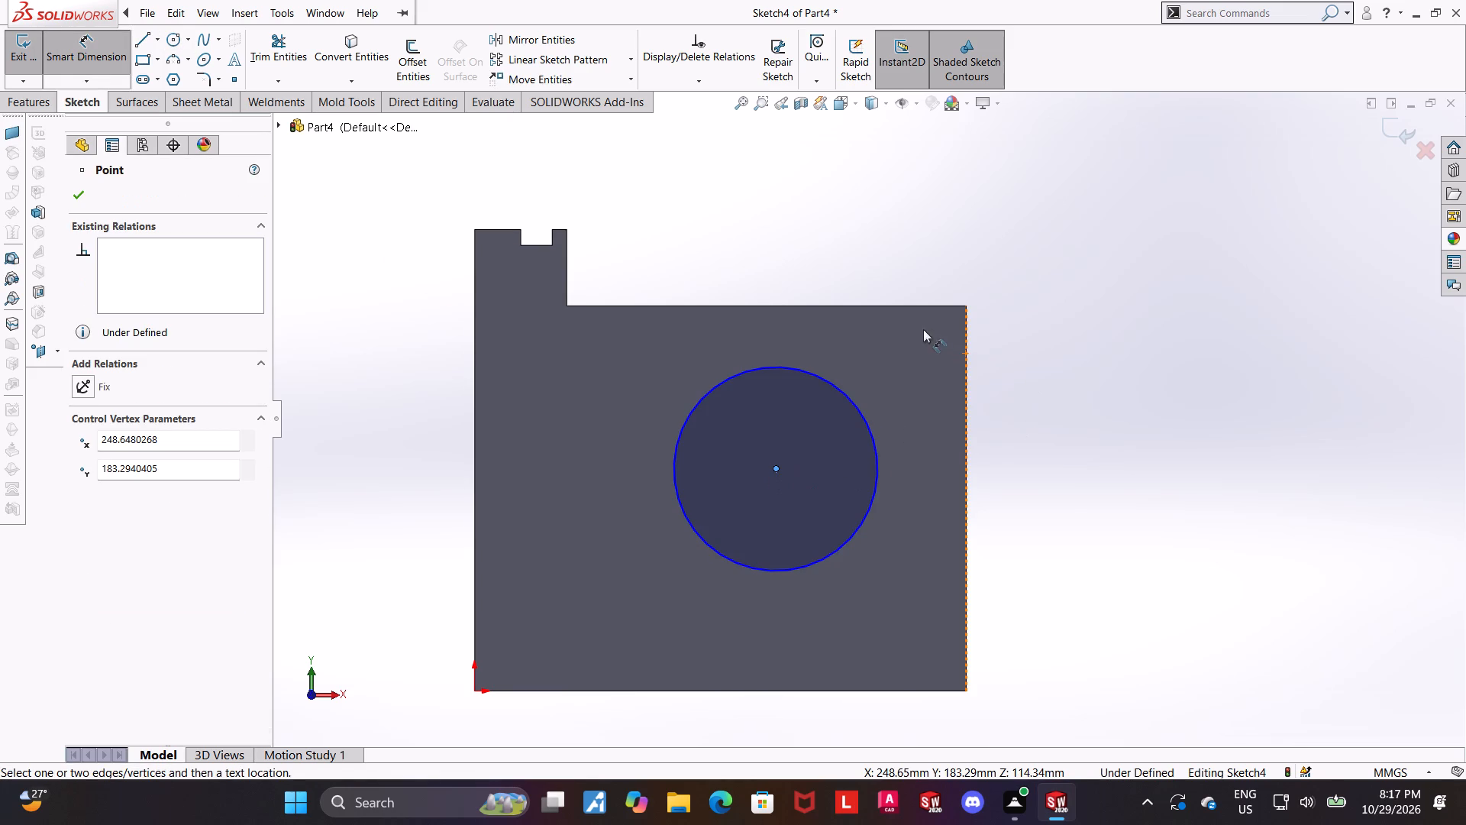
click(964, 347)
click(886, 218)
text(1521)
key(BackSpace)
key(Return)
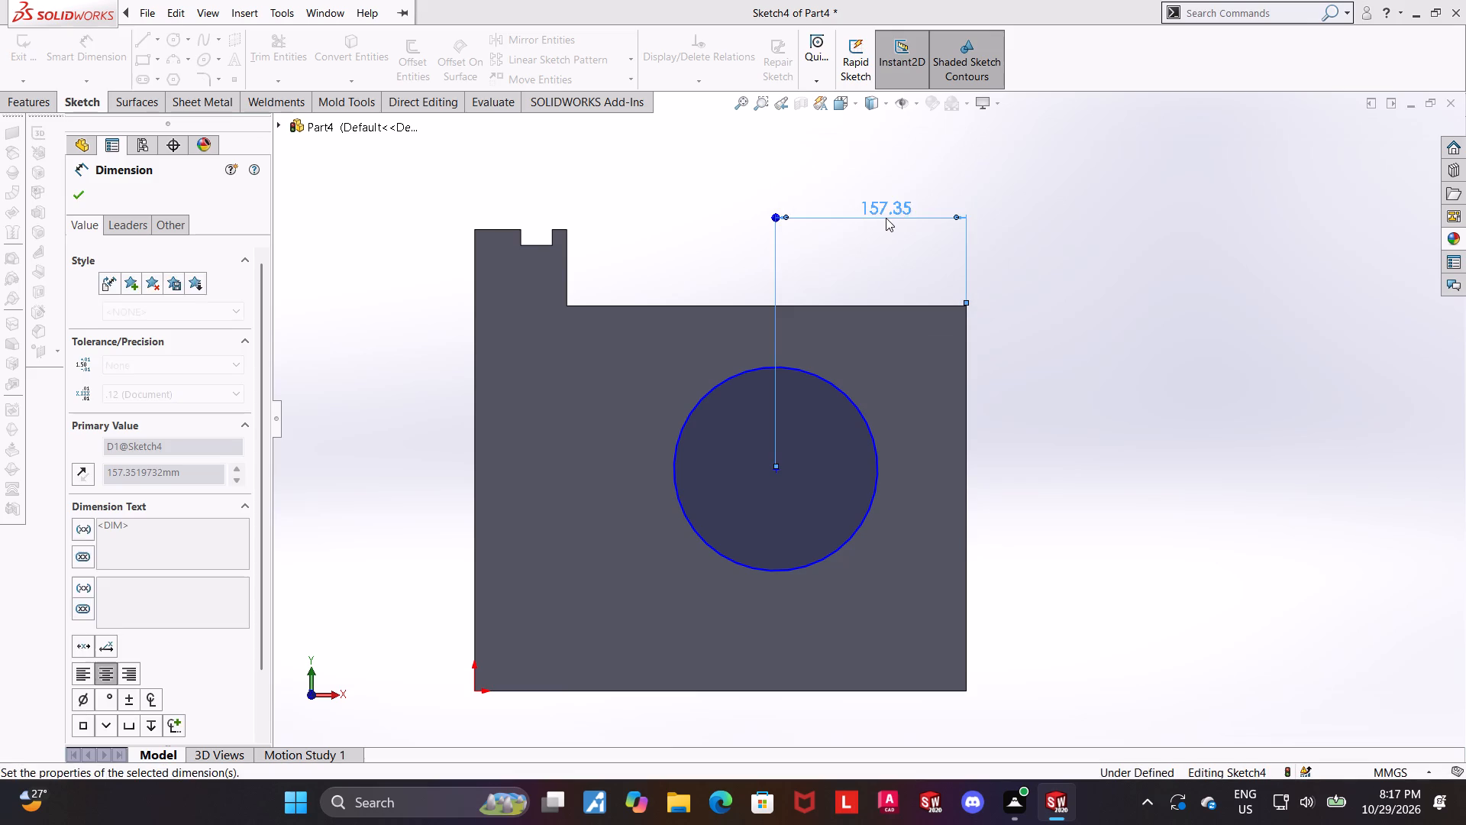
key(Escape)
Dimension the circle's centre 127 mm vertically below the lower step's top edge.
click(73, 59)
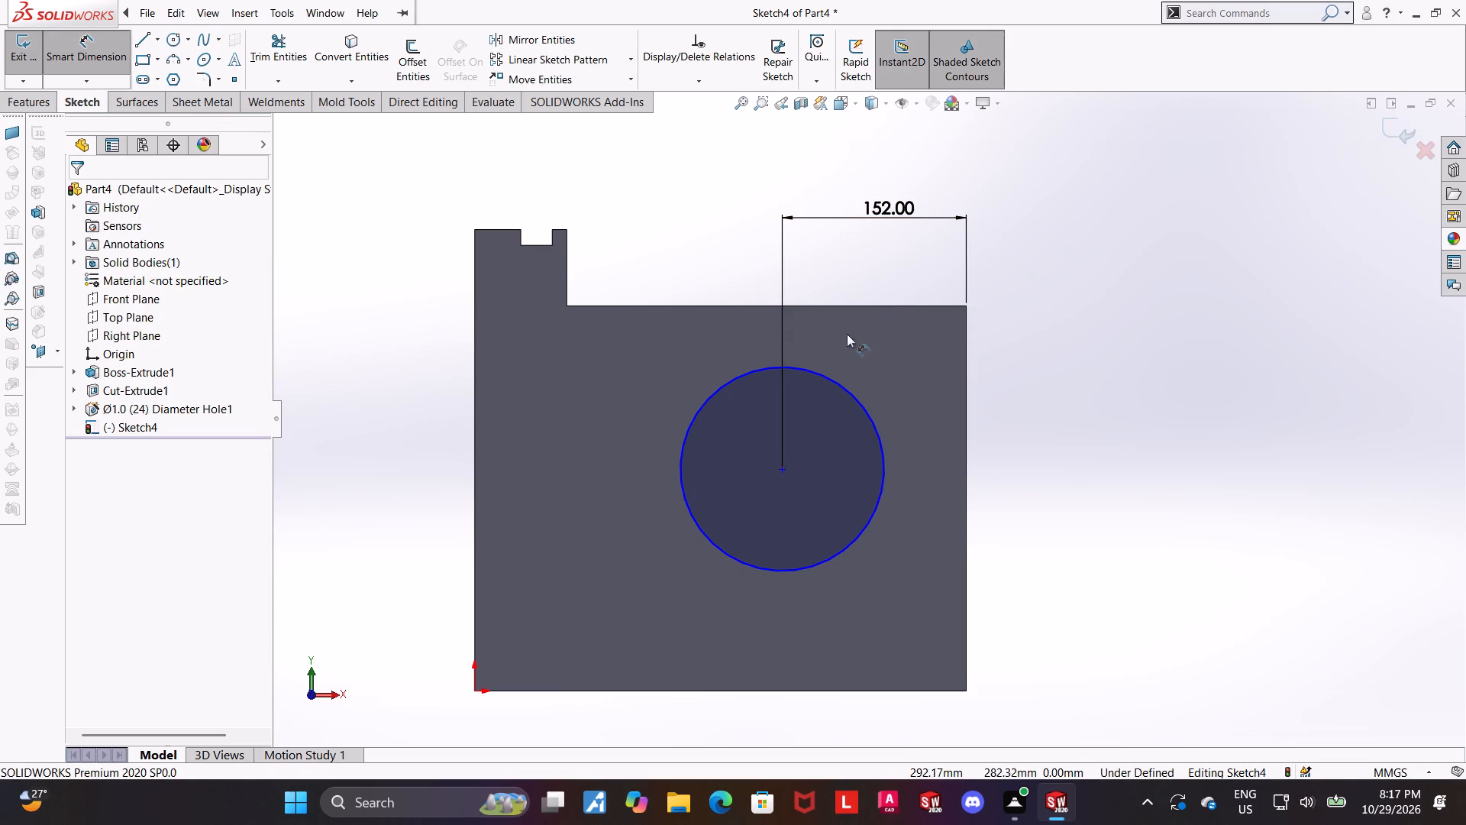
click(886, 303)
click(783, 467)
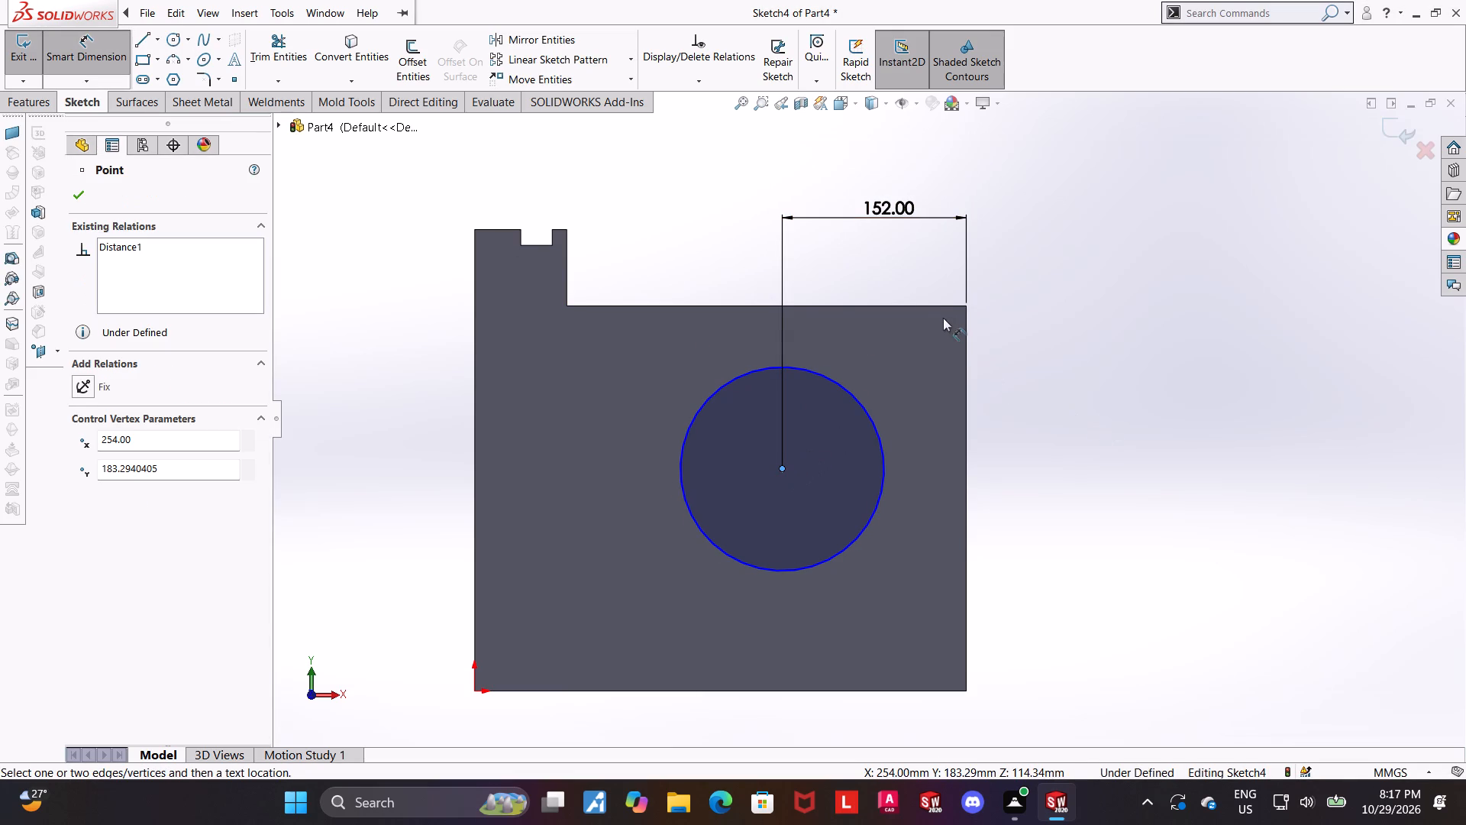
click(935, 307)
click(1083, 352)
text(127)
key(Return)
key(Escape)
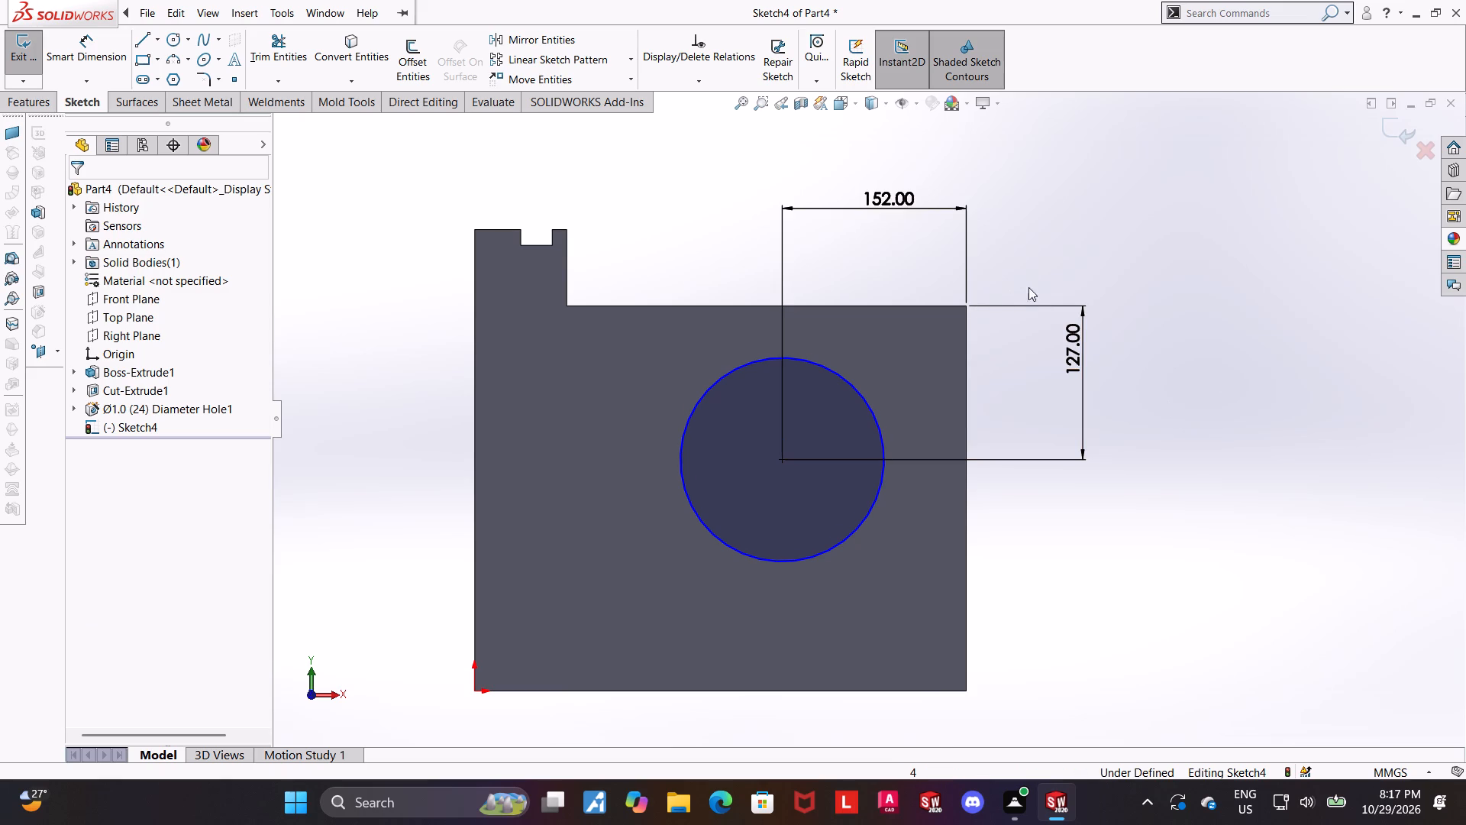
Dimension the circle's diameter as 152.43 mm.
scroll(1058, 283, up, 1)
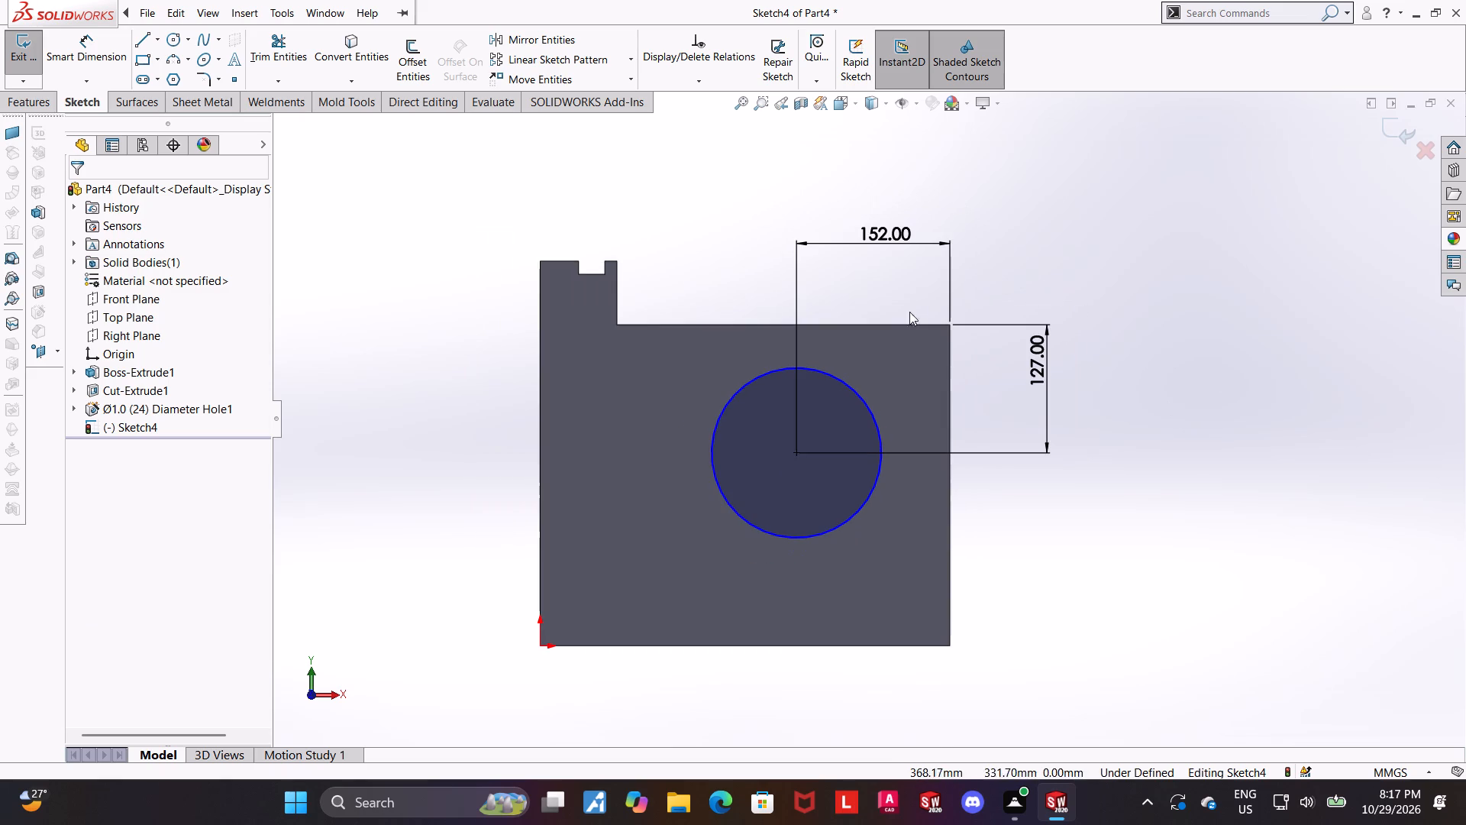
scroll(799, 542, down, 1)
scroll(905, 562, down, 1)
key(Escape)
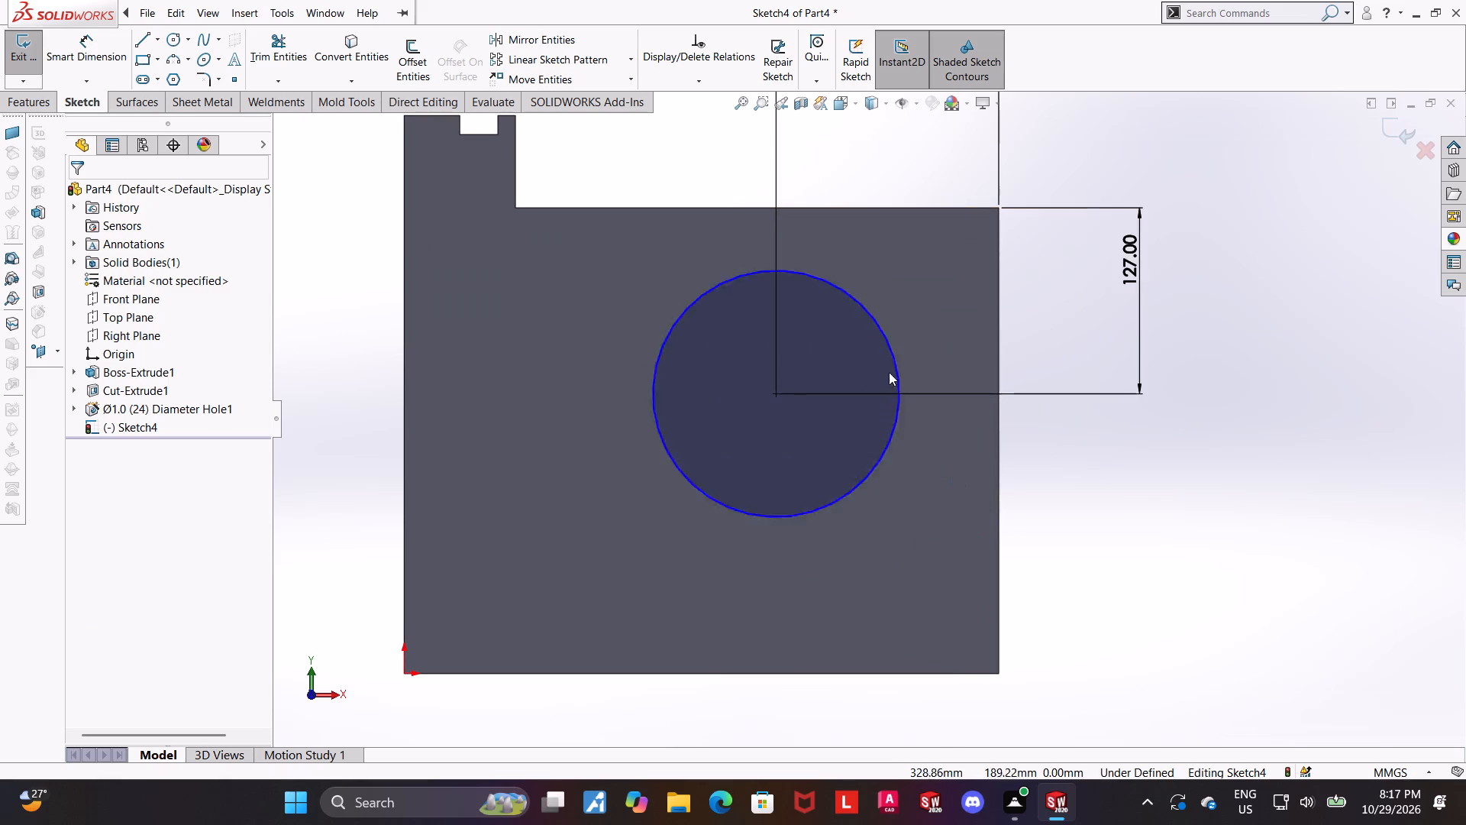
click(79, 51)
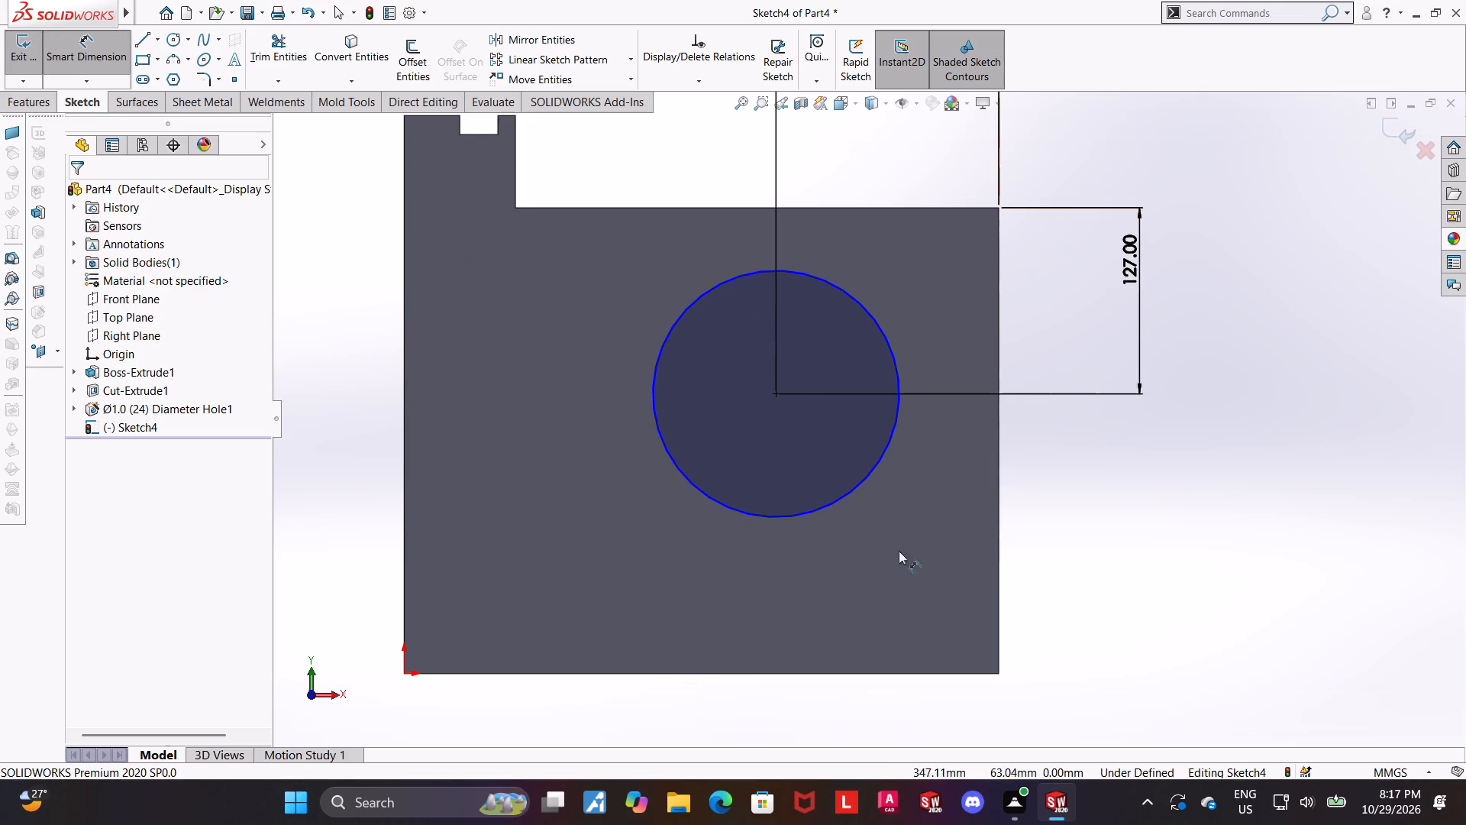
click(864, 484)
click(1142, 570)
key(1)
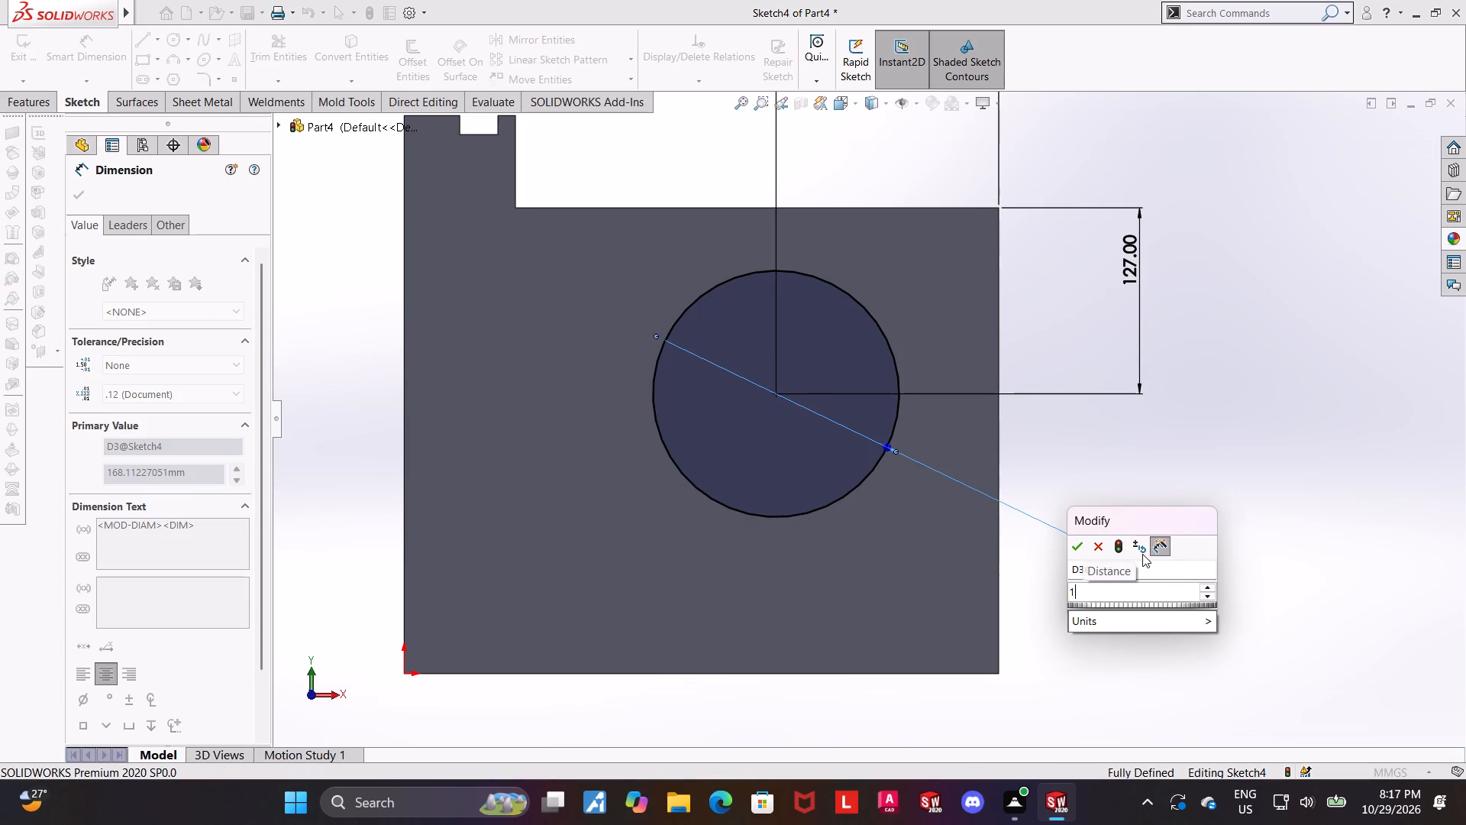
text(52.43)
key(Return)
key(Escape)
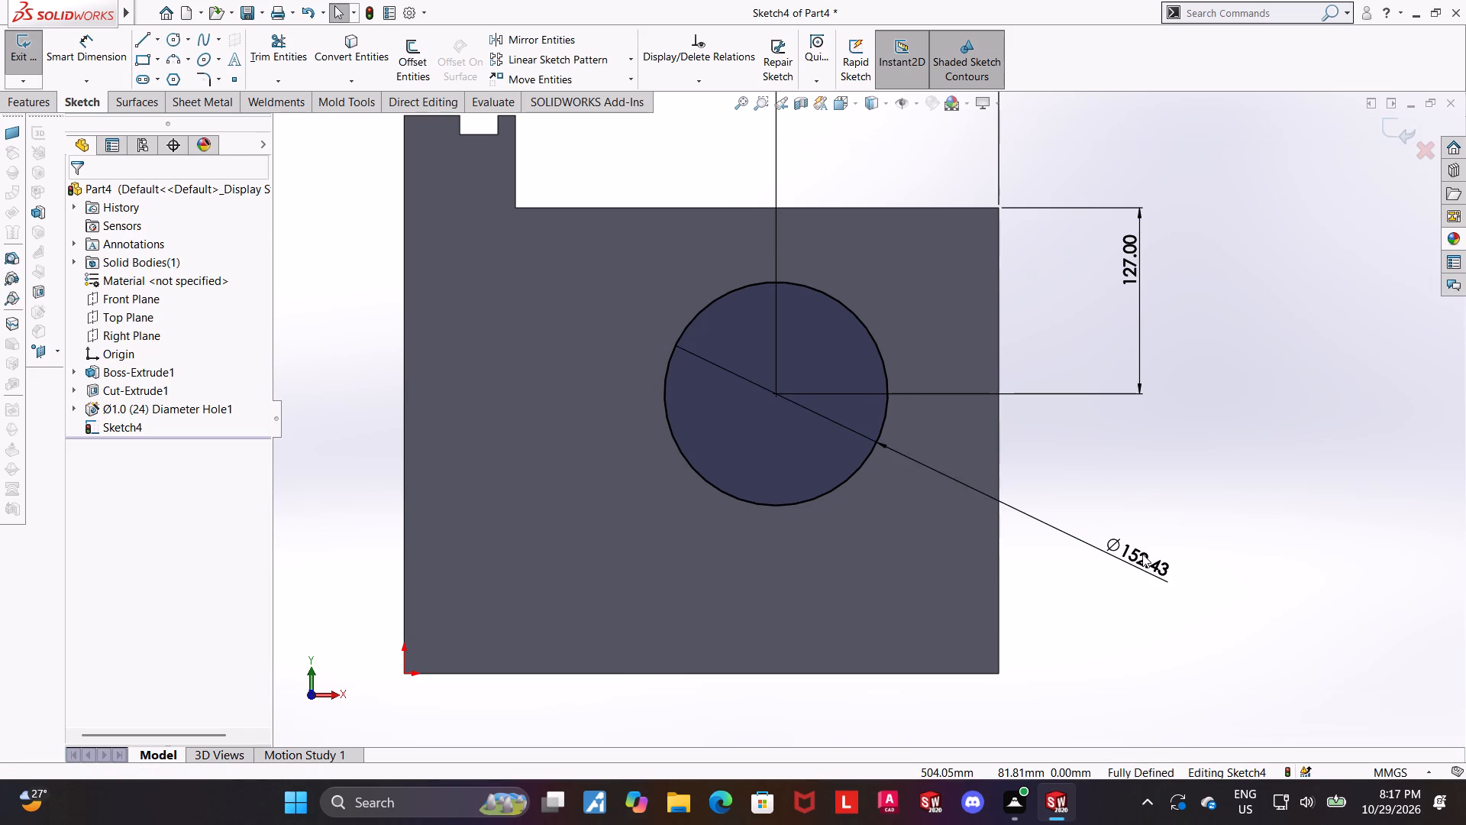
Sketch connected lines from the circle's bottom point: about 13 mm down, about 12 mm to the right, and back up toward the circle.
scroll(1221, 519, up, 1)
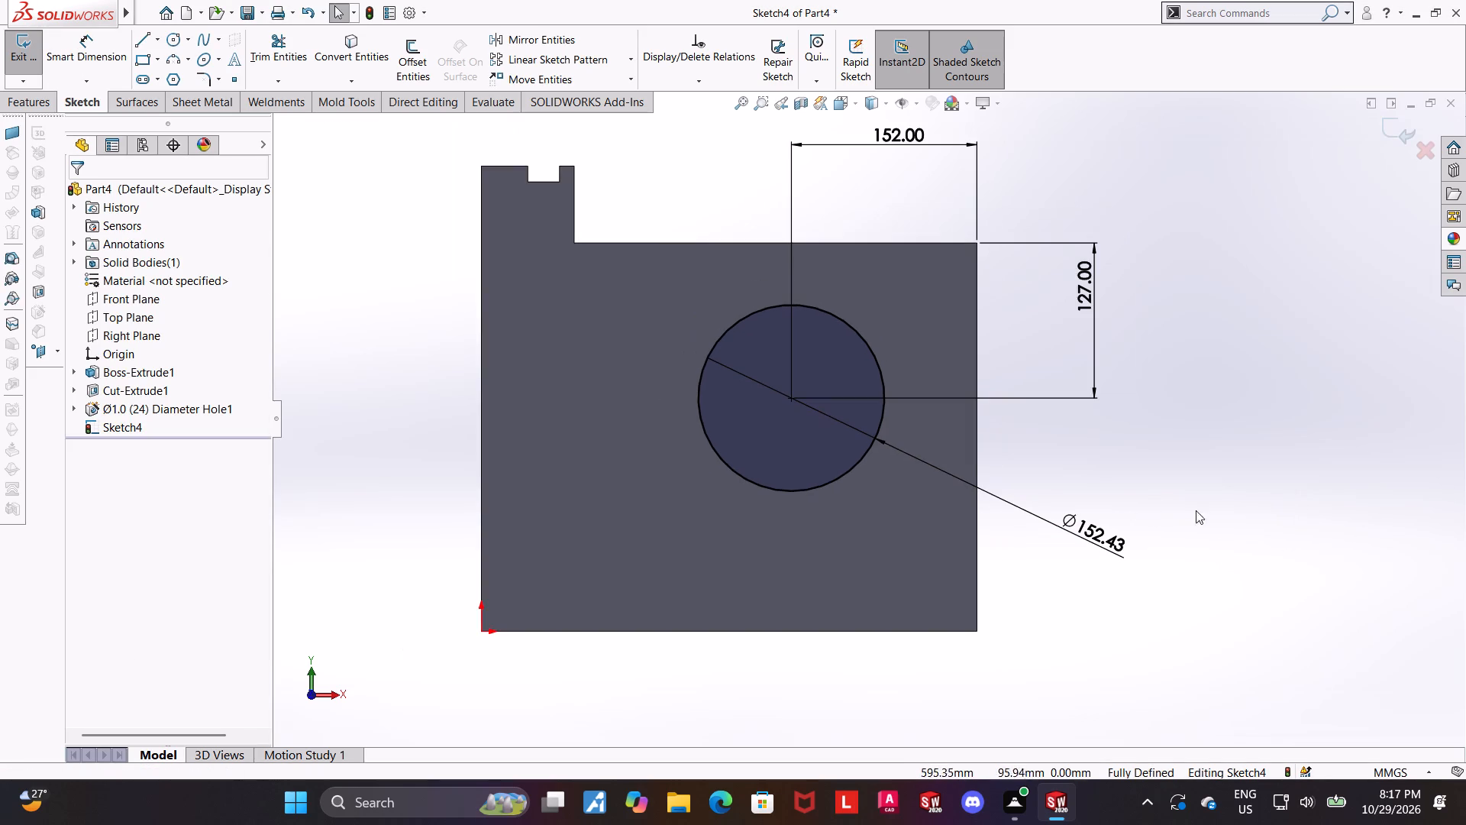
scroll(744, 340, down, 1)
click(141, 35)
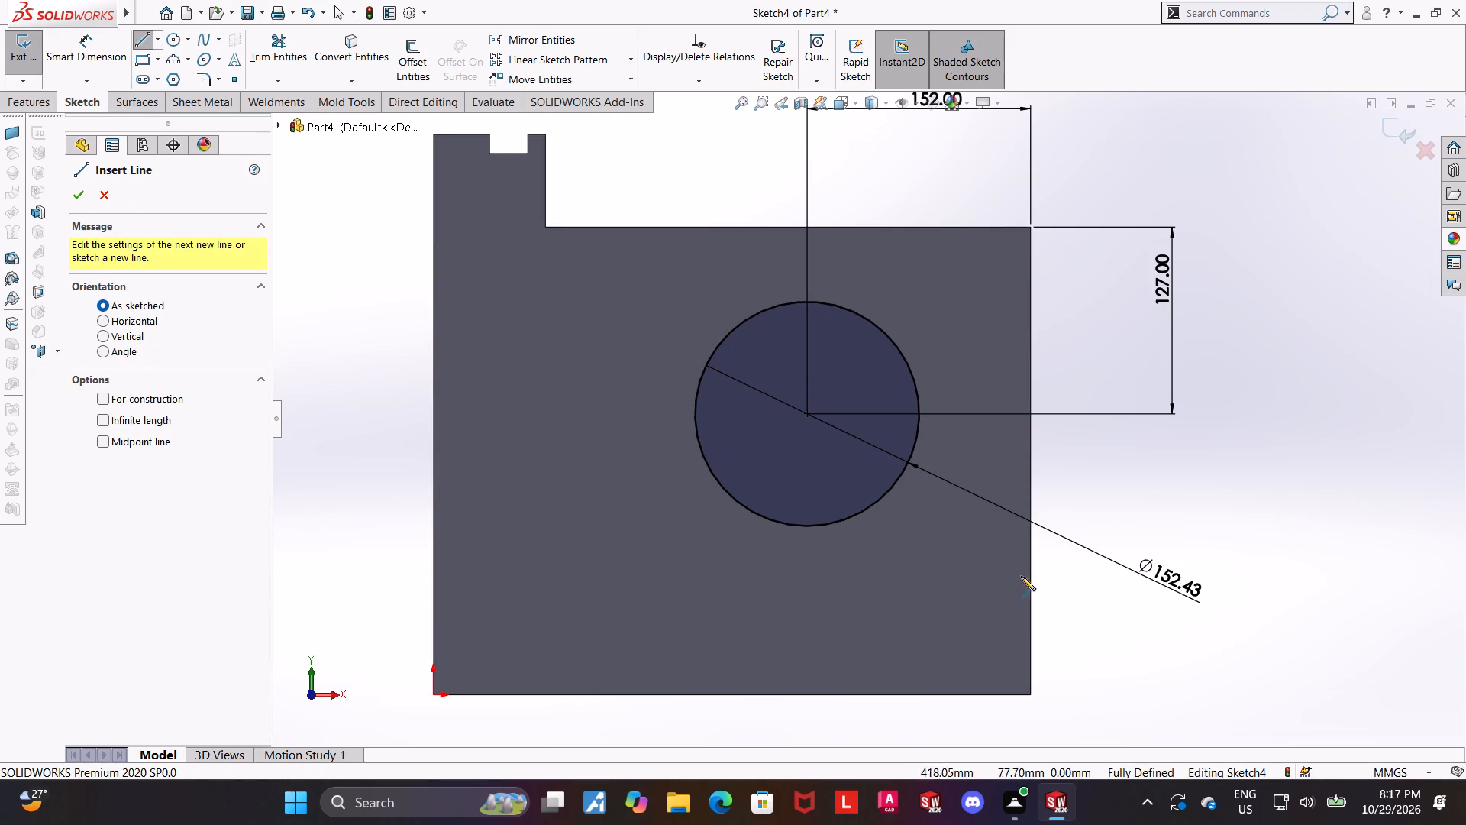
scroll(810, 522, down, 2)
click(815, 519)
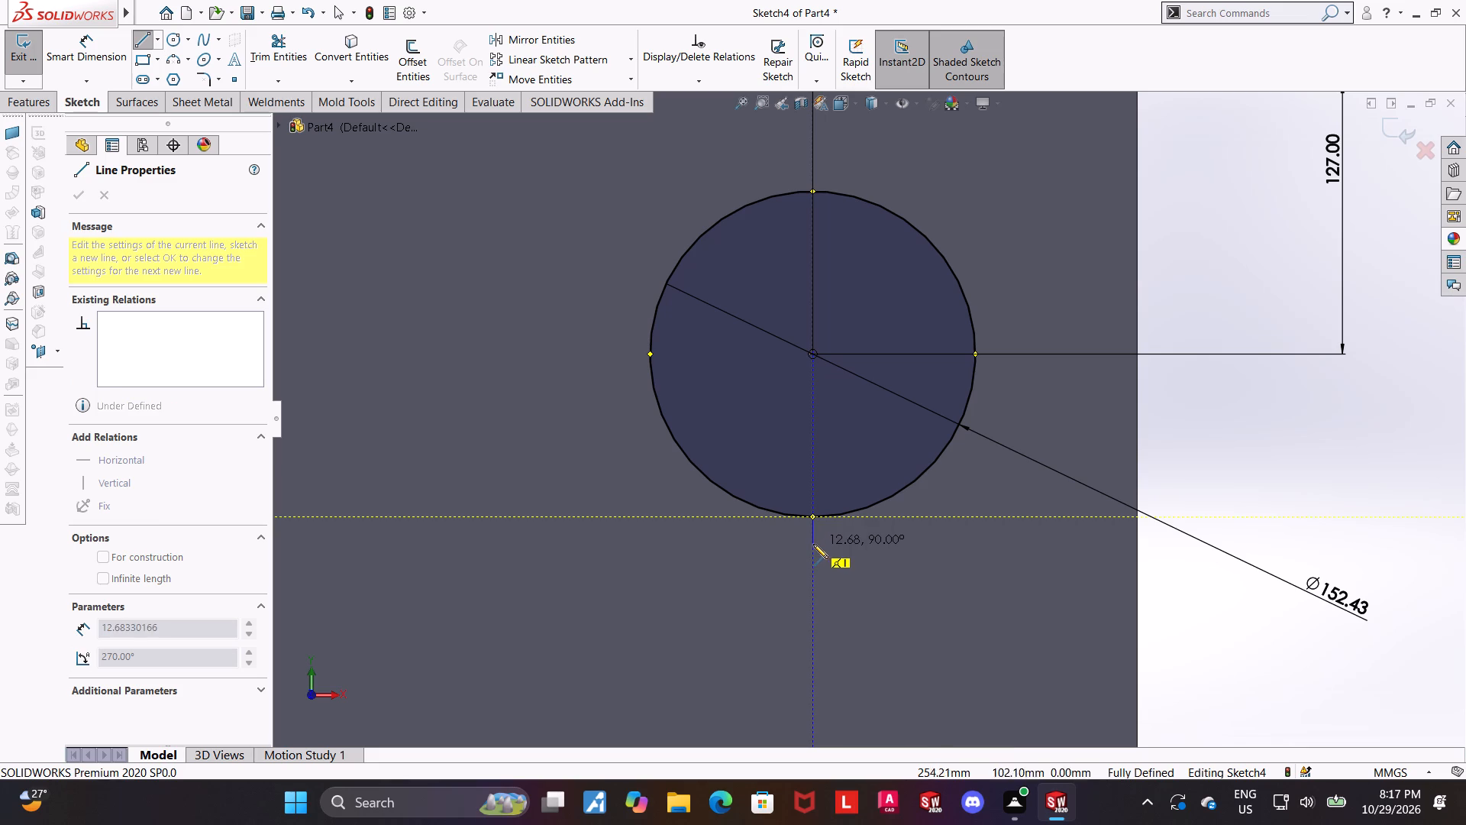
click(813, 544)
click(838, 543)
click(835, 503)
key(Escape)
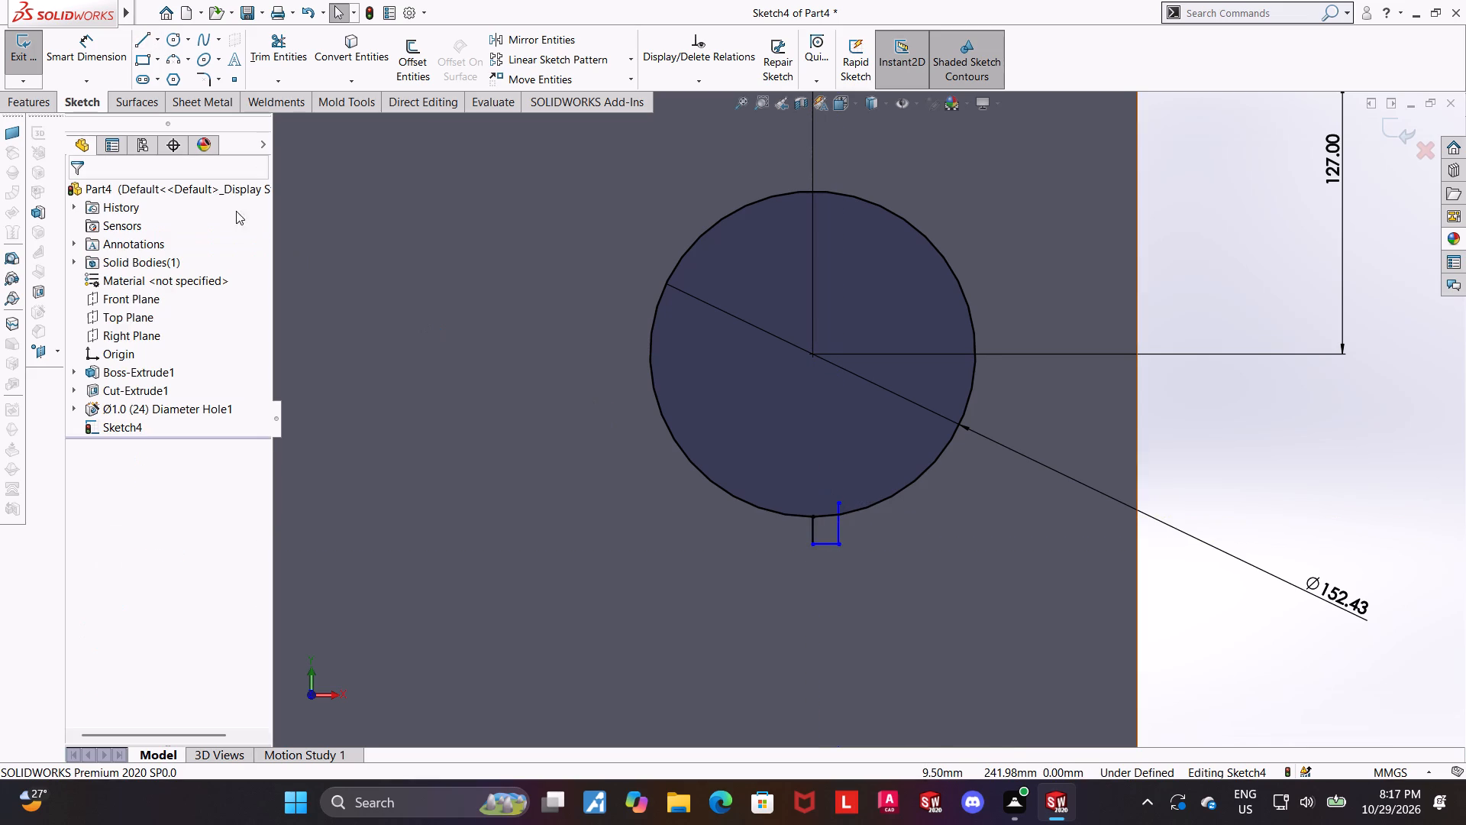
Sketch the notch's left half from the centre line's lower end: about 12 mm to the left, and about 22 mm up into the circle.
click(137, 43)
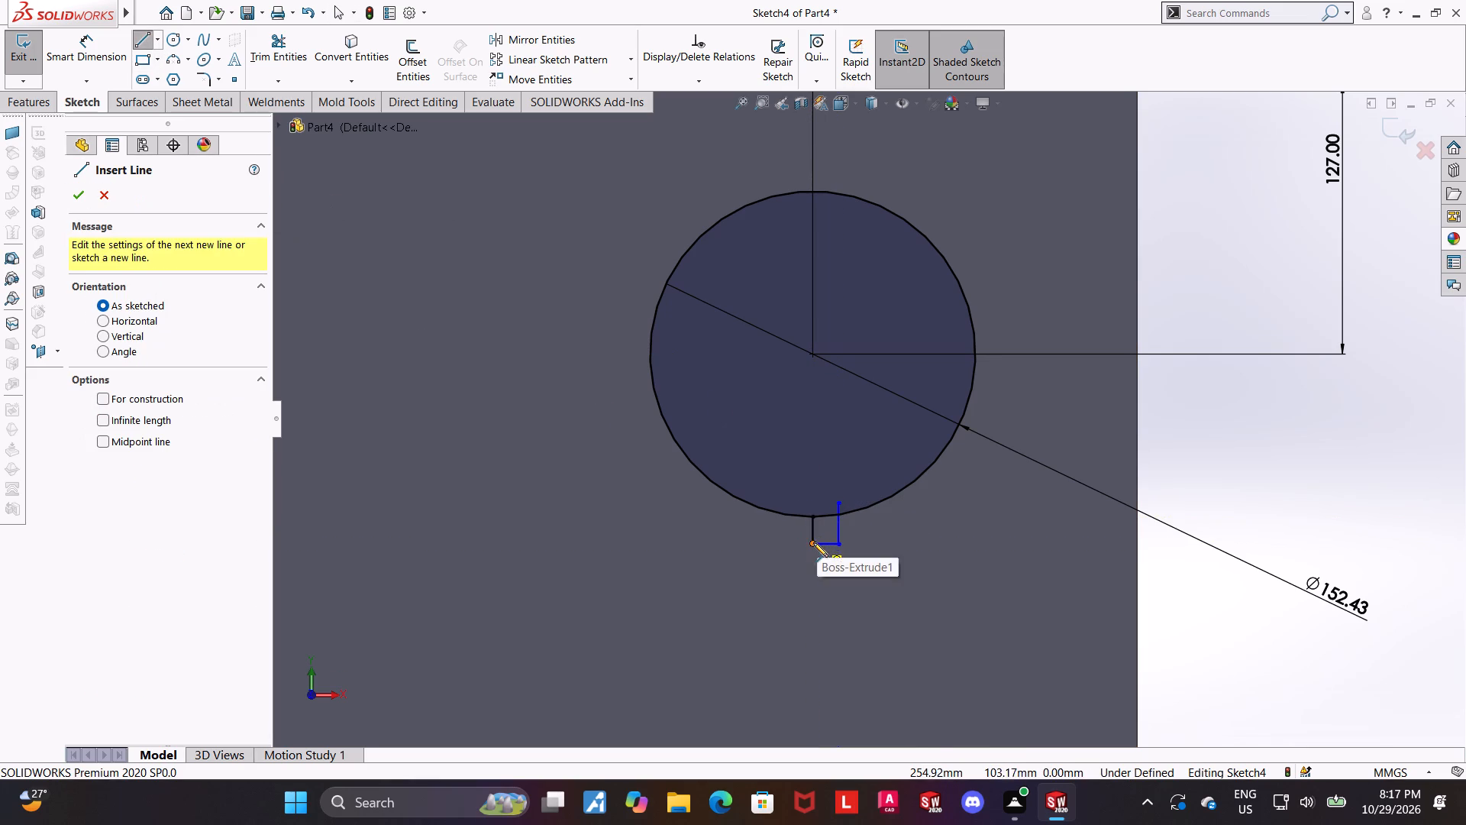
click(813, 543)
click(787, 544)
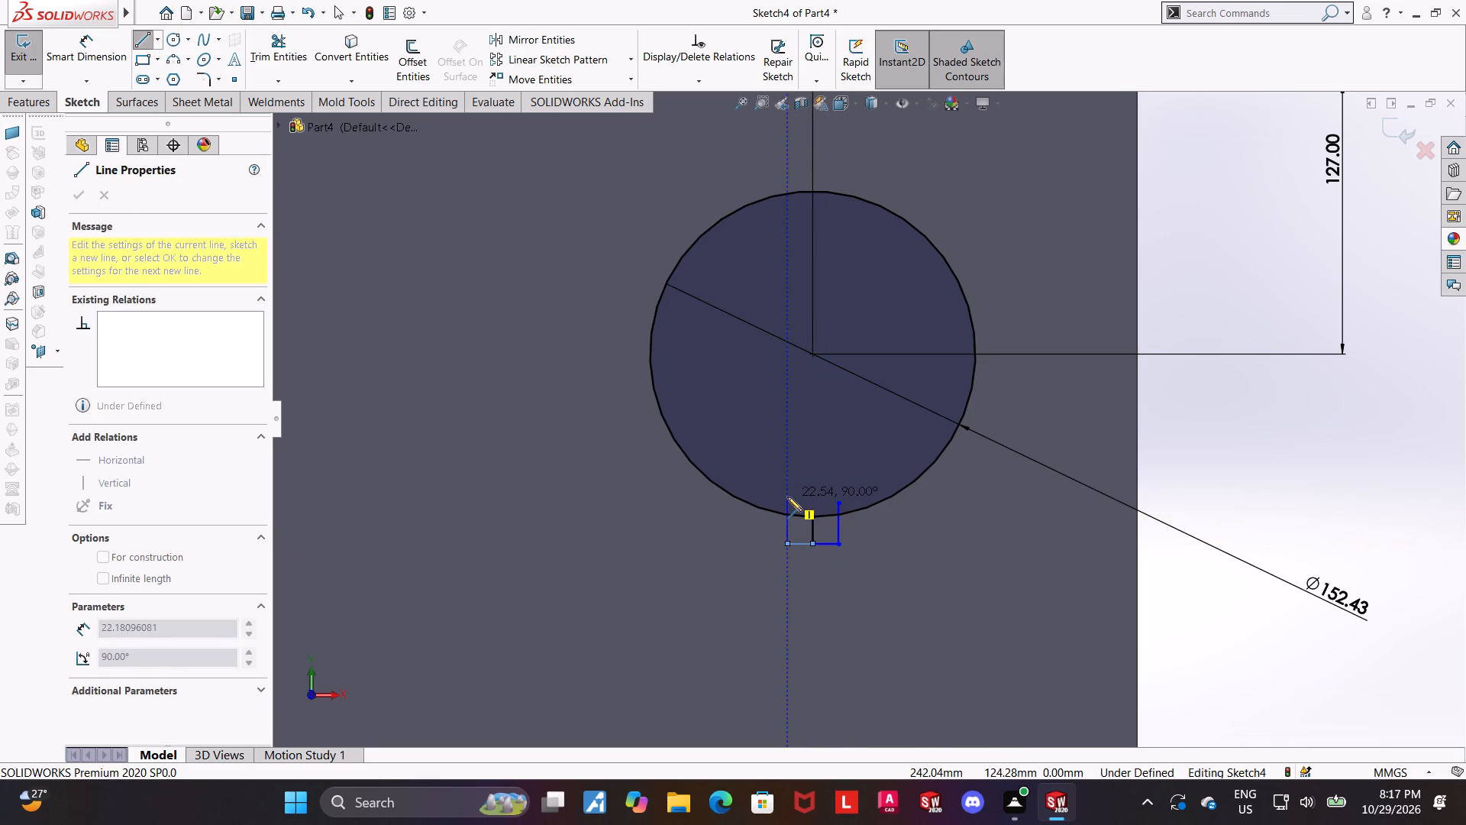
click(787, 497)
key(Escape)
key(Escape)
Make the upper endpoint of the notch's left line coincident with the circle.
scroll(877, 513, down, 3)
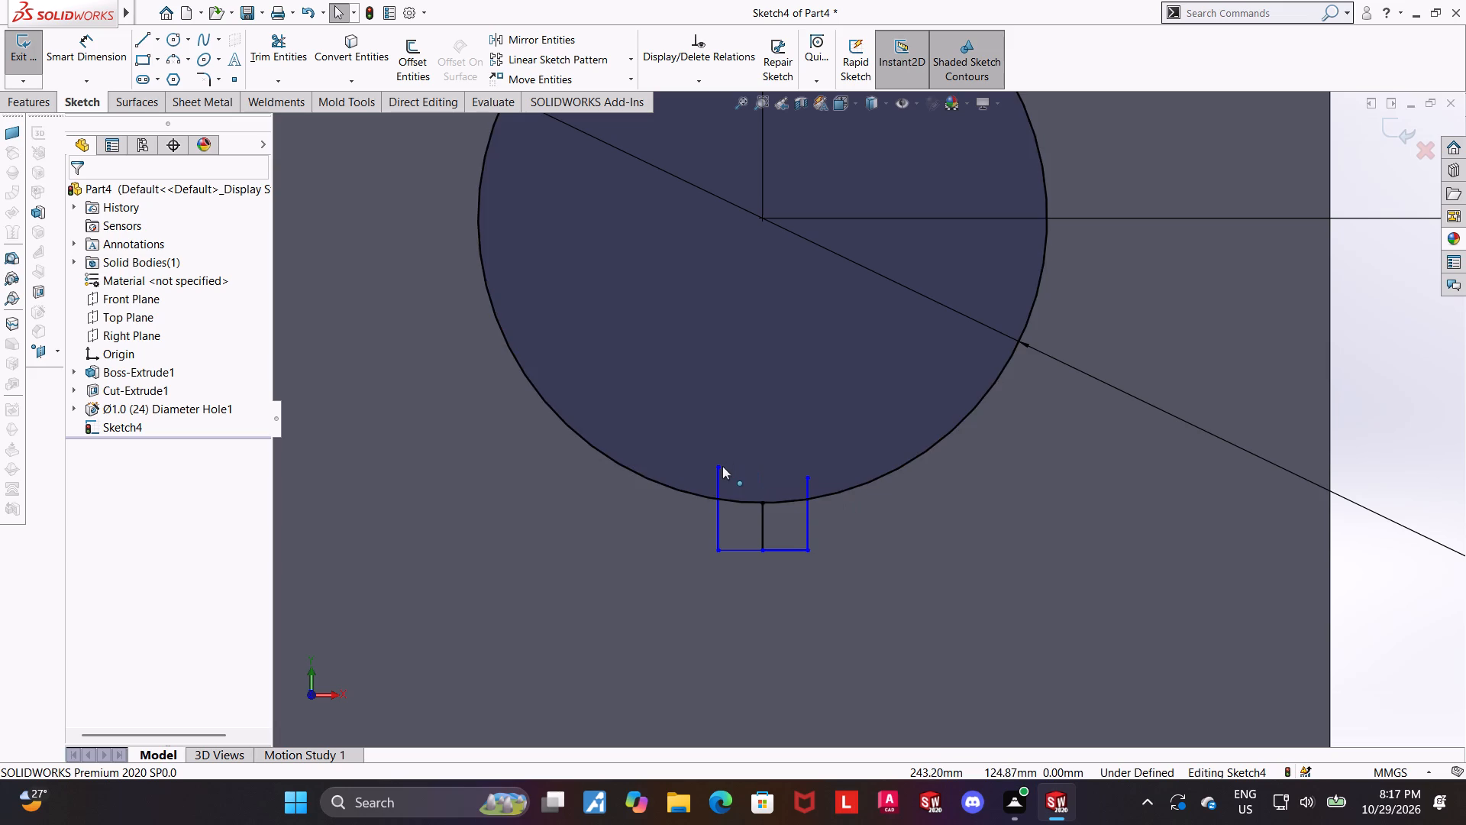
ctrl+click(722, 466)
ctrl+click(736, 500)
click(73, 487)
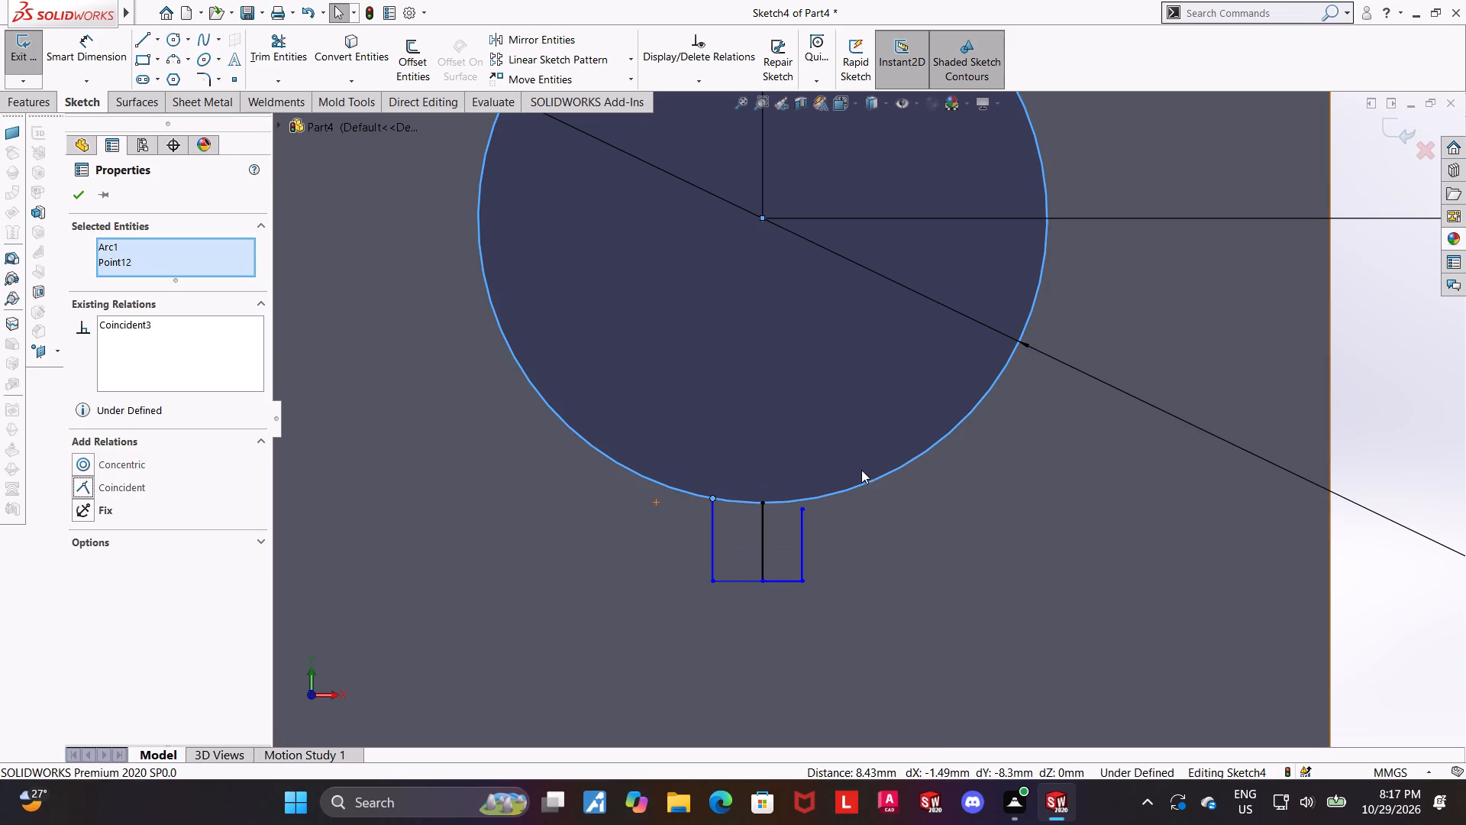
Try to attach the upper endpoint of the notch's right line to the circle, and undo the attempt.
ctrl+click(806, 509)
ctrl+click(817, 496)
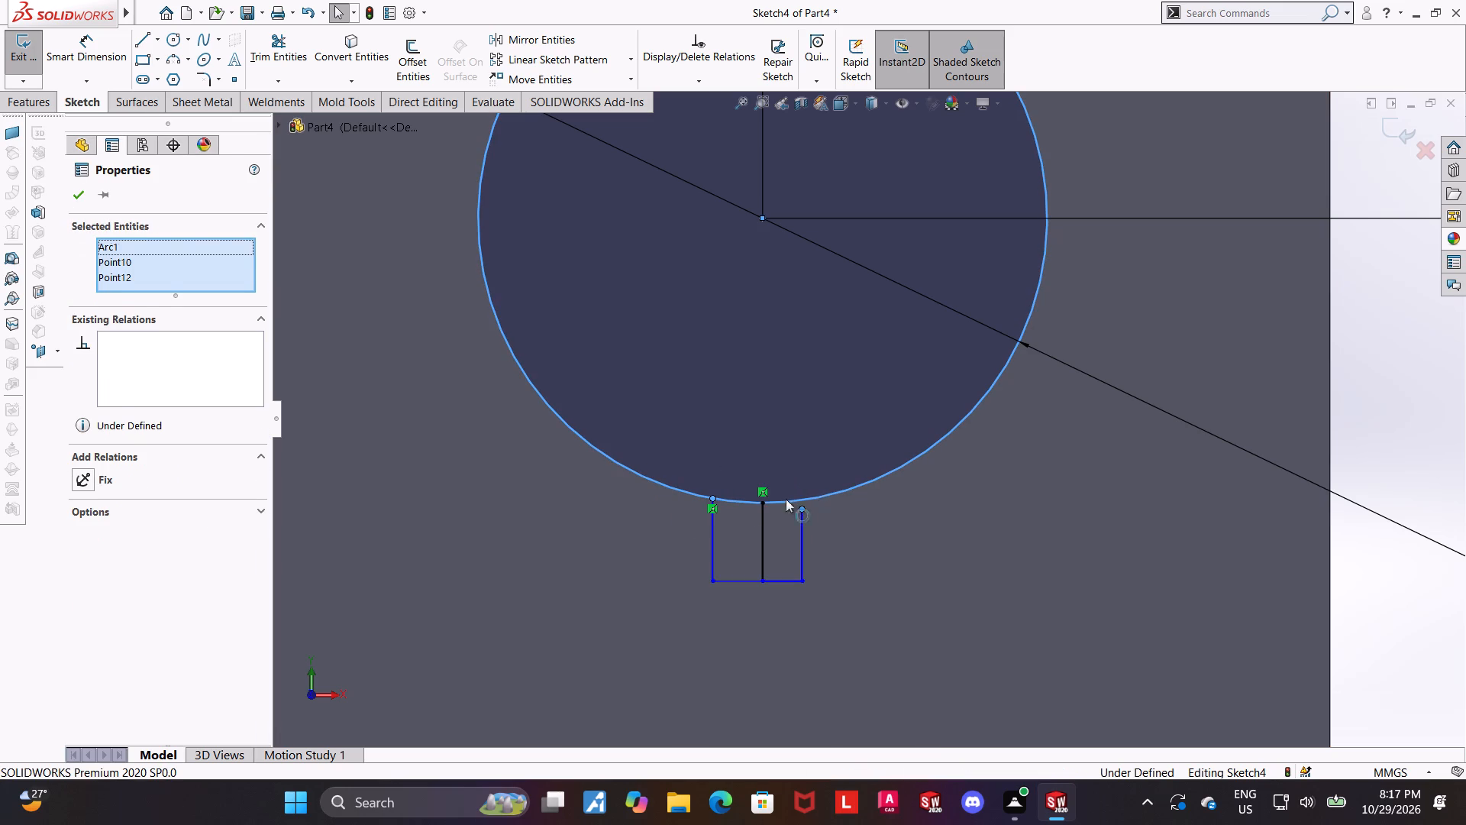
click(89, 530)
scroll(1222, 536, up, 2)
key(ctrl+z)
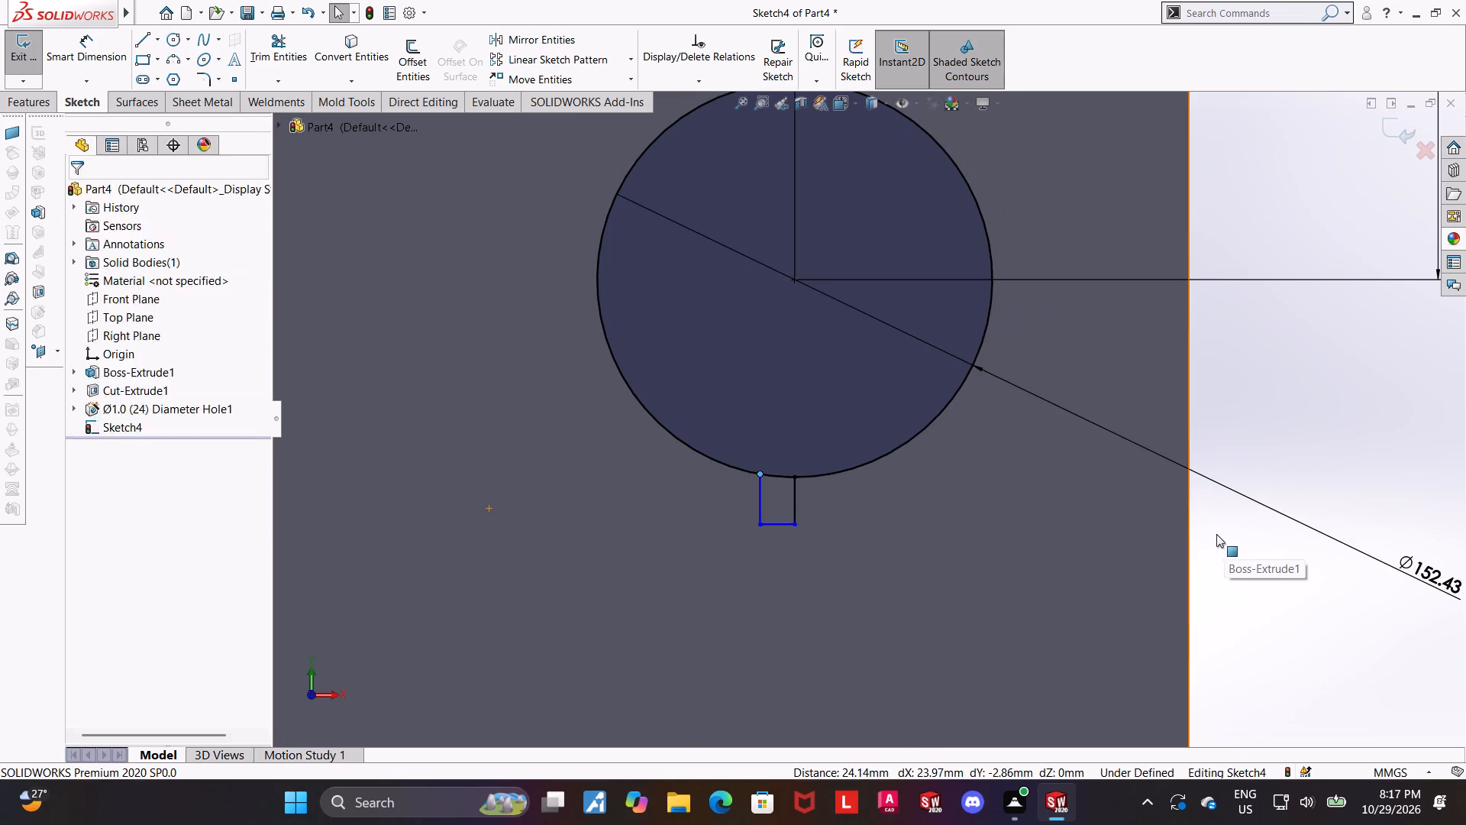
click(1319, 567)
Make the upper endpoint of the notch's right line coincident with the circle.
scroll(869, 477, down, 3)
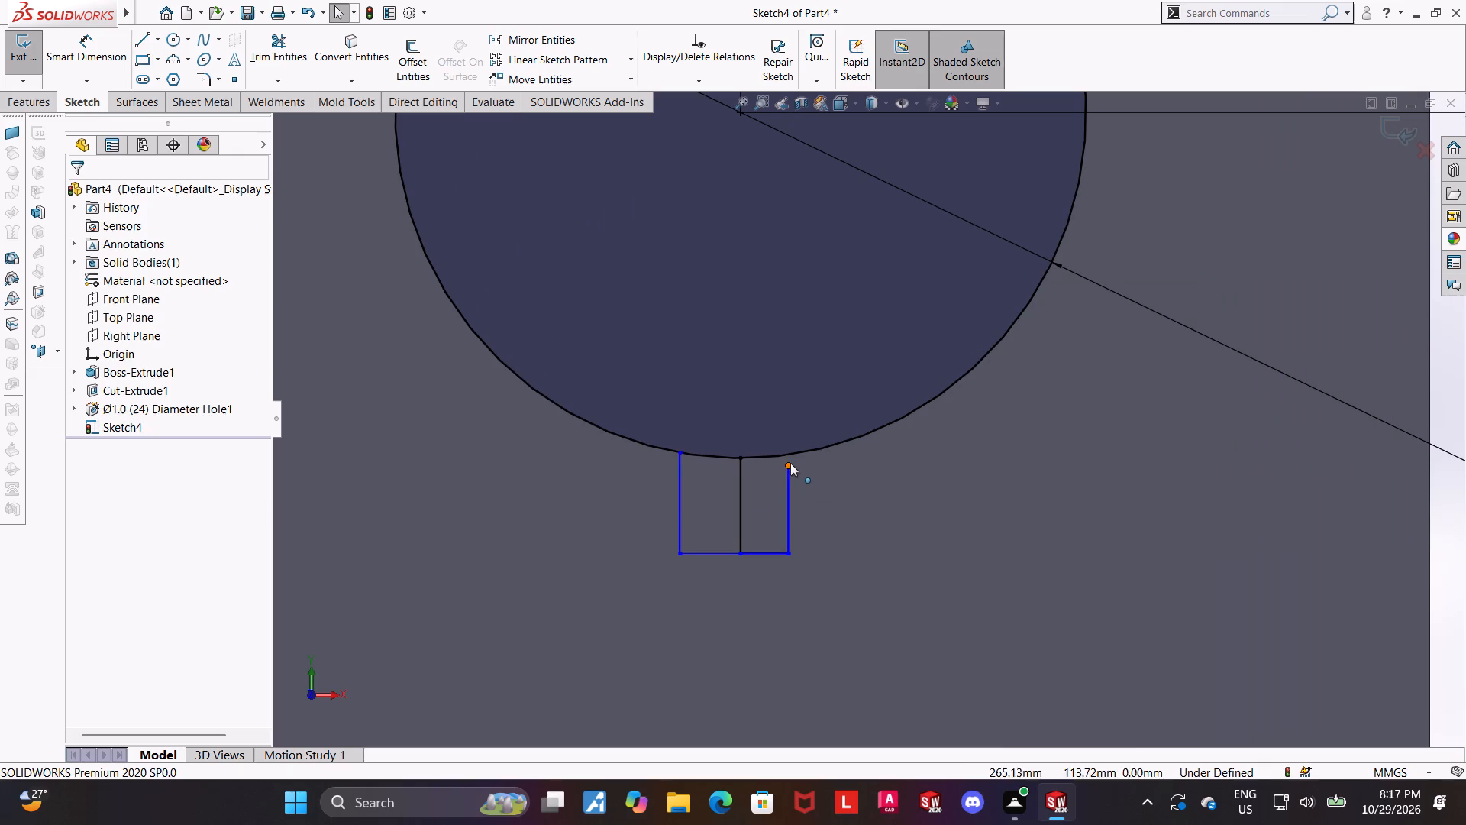
click(790, 463)
ctrl+click(848, 437)
click(75, 493)
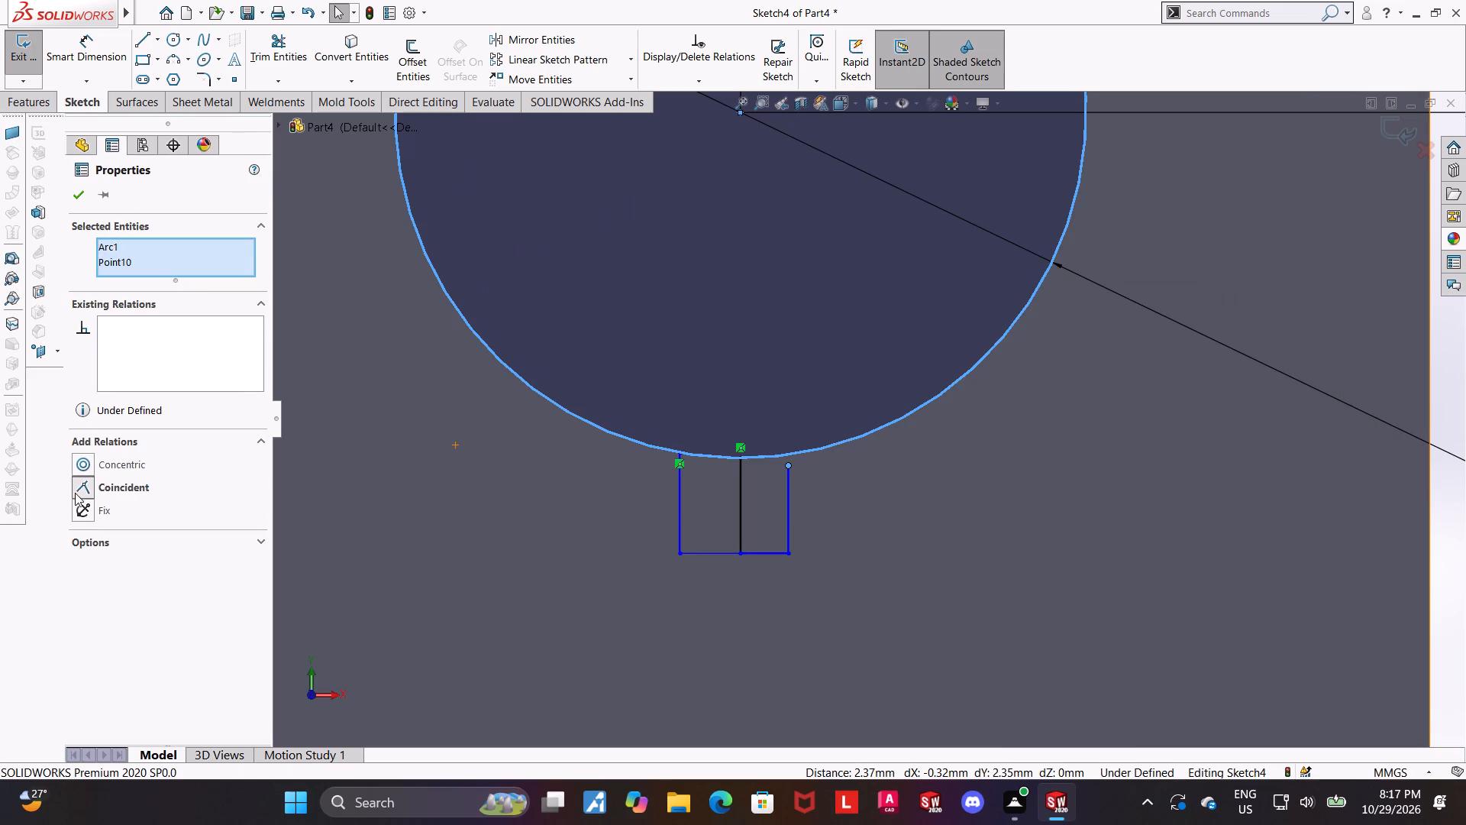
Trim away the vertical centre line inside the notch below the circle.
click(292, 38)
drag(751, 493, 726, 493)
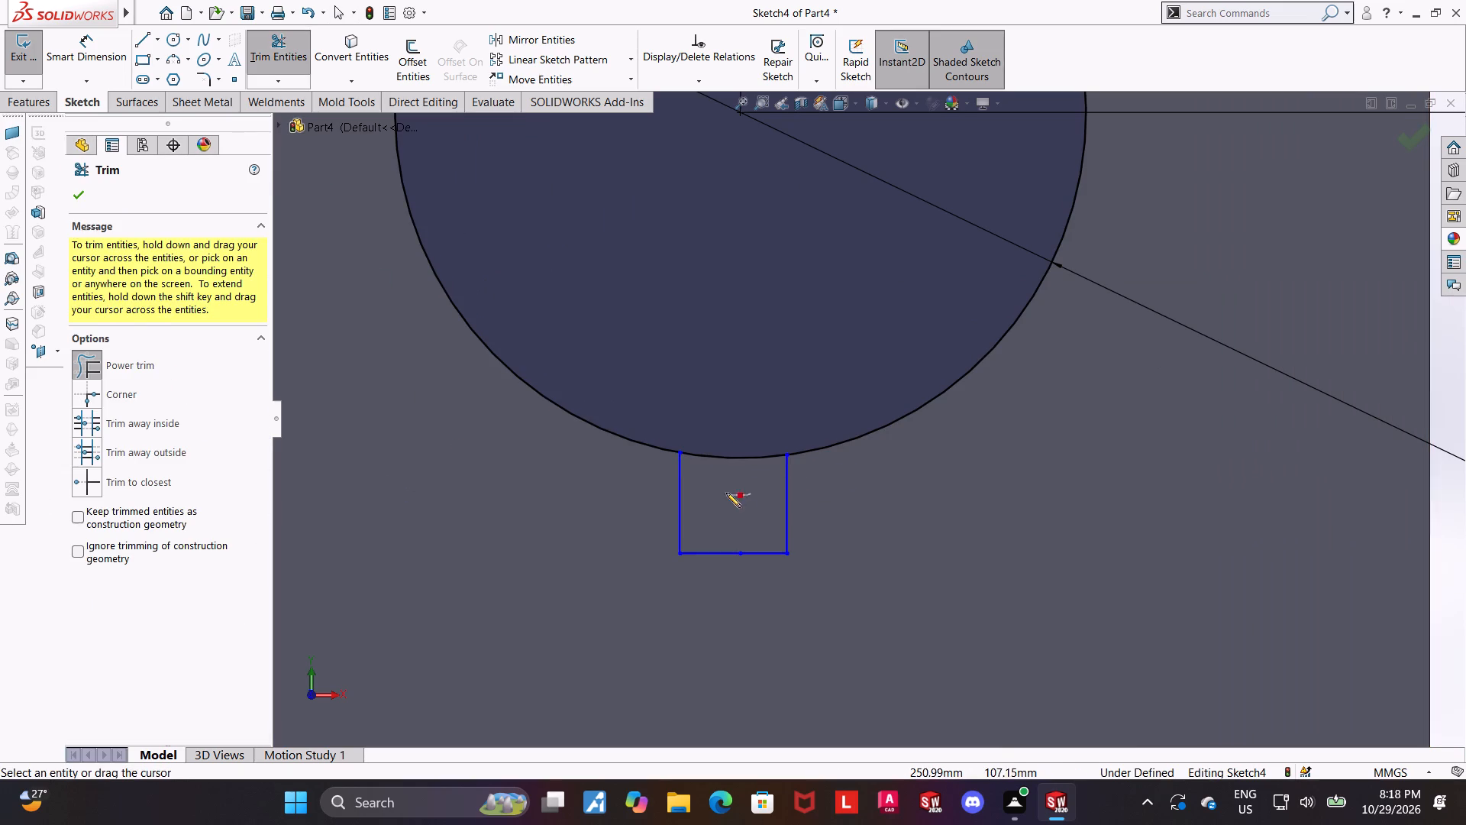
key(Escape)
key(Escape)
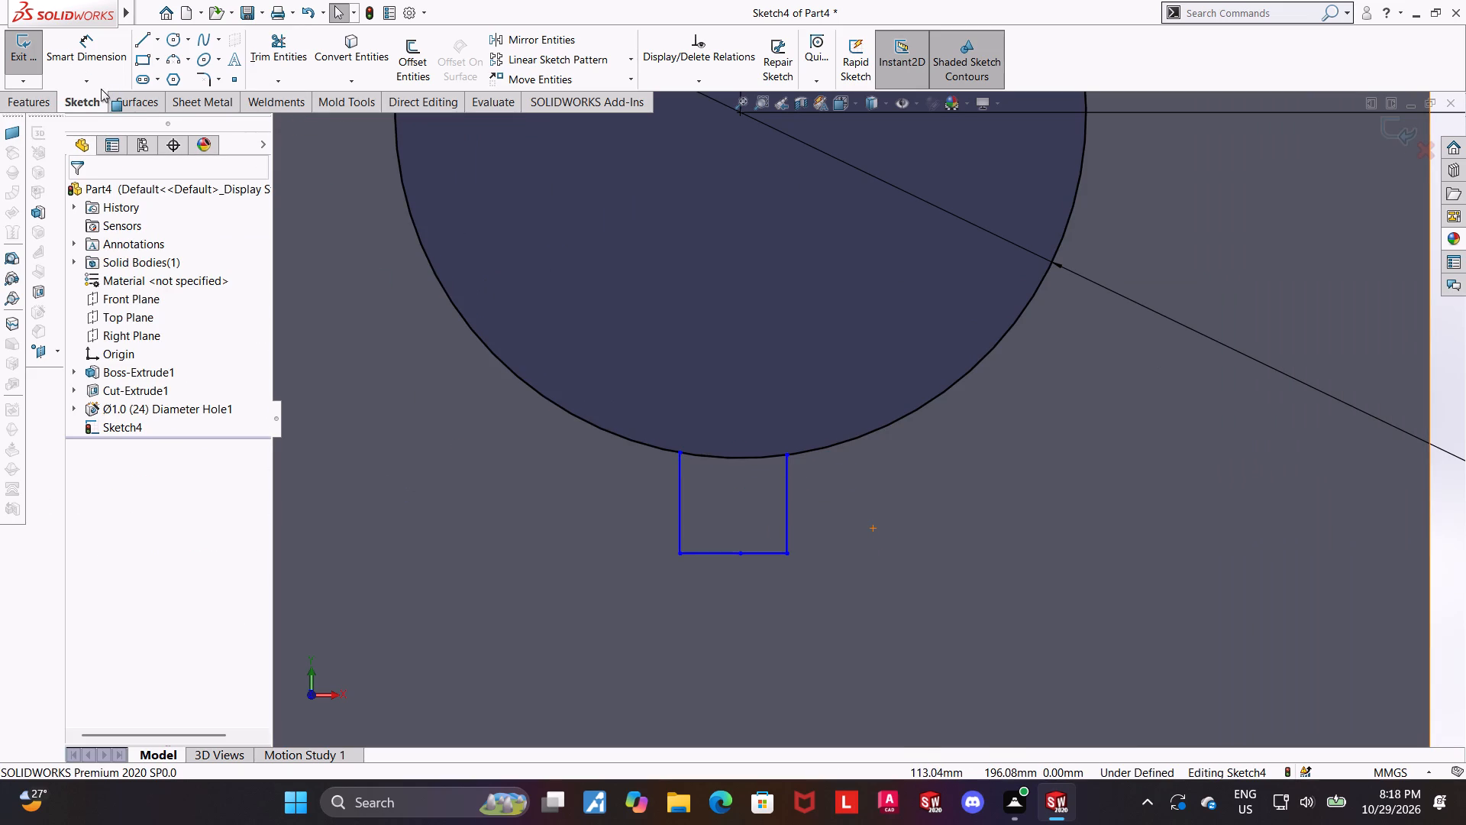
Dimension the notch's width between its two vertical lines as 12 mm.
click(76, 57)
click(79, 47)
key(Escape)
scroll(804, 503, up, 2)
key(Escape)
scroll(820, 453, down, 2)
click(98, 44)
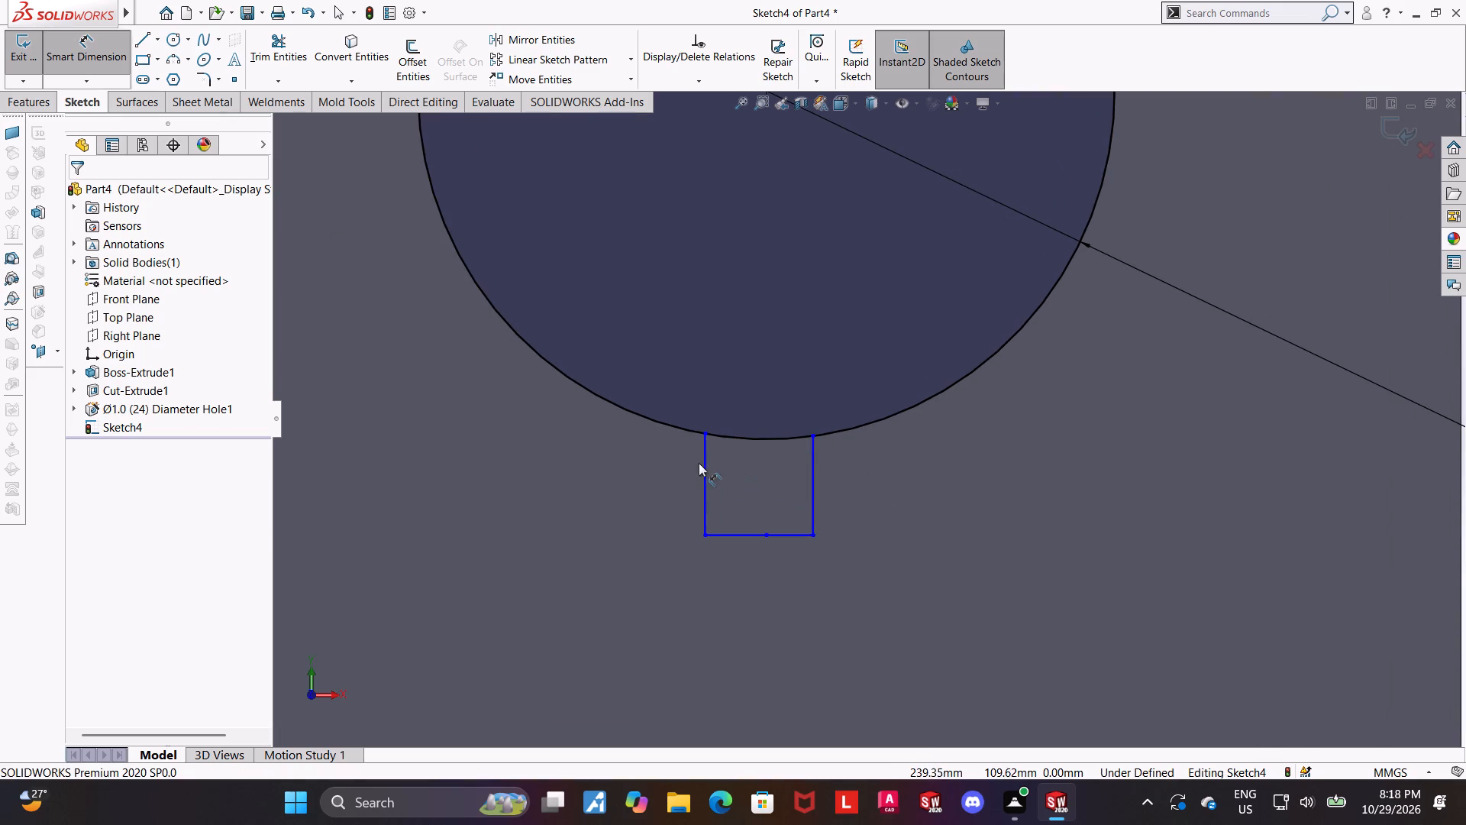
click(707, 481)
click(815, 483)
click(793, 585)
text(12)
key(Return)
key(Escape)
key(Escape)
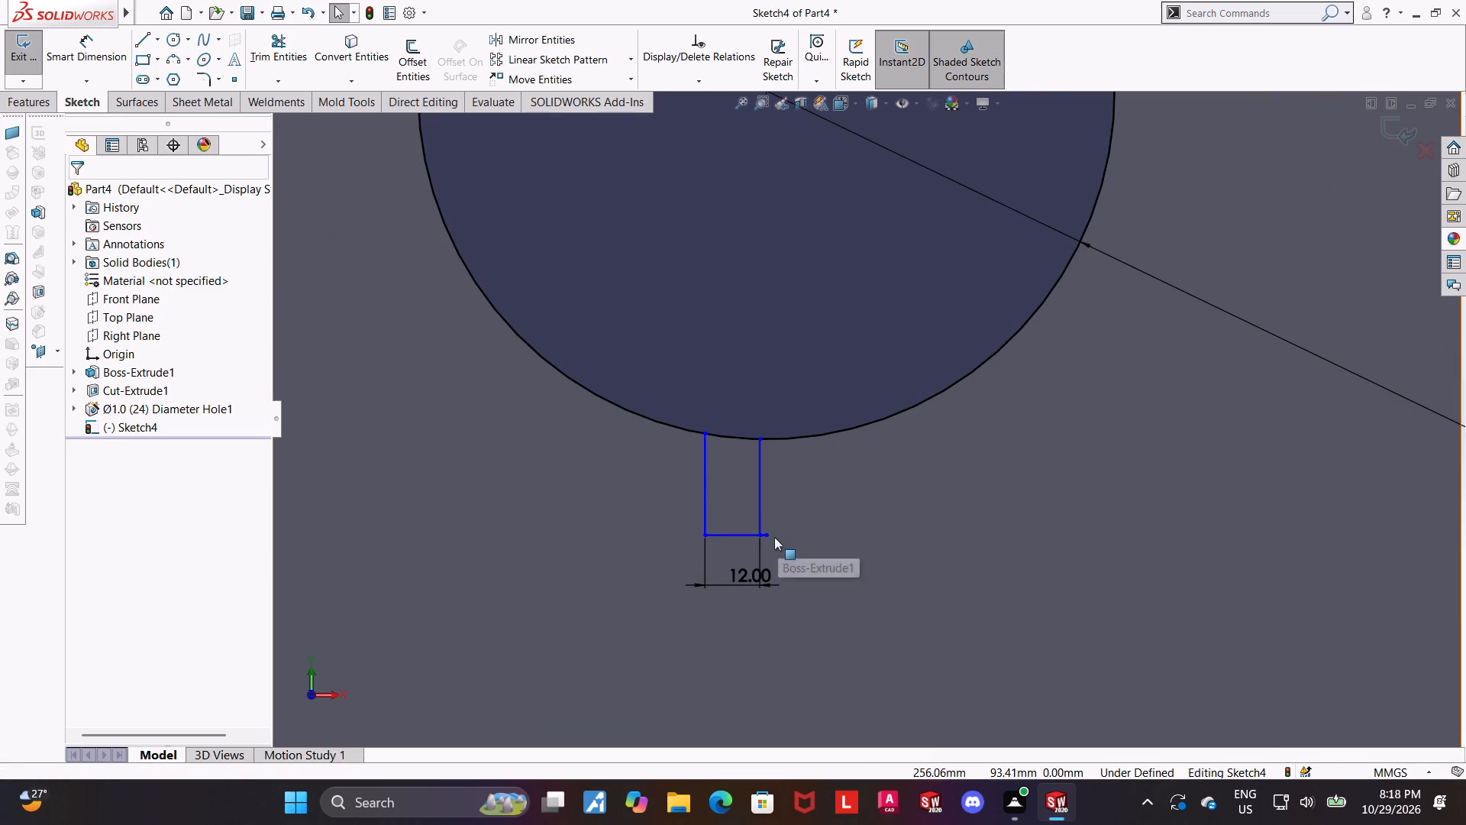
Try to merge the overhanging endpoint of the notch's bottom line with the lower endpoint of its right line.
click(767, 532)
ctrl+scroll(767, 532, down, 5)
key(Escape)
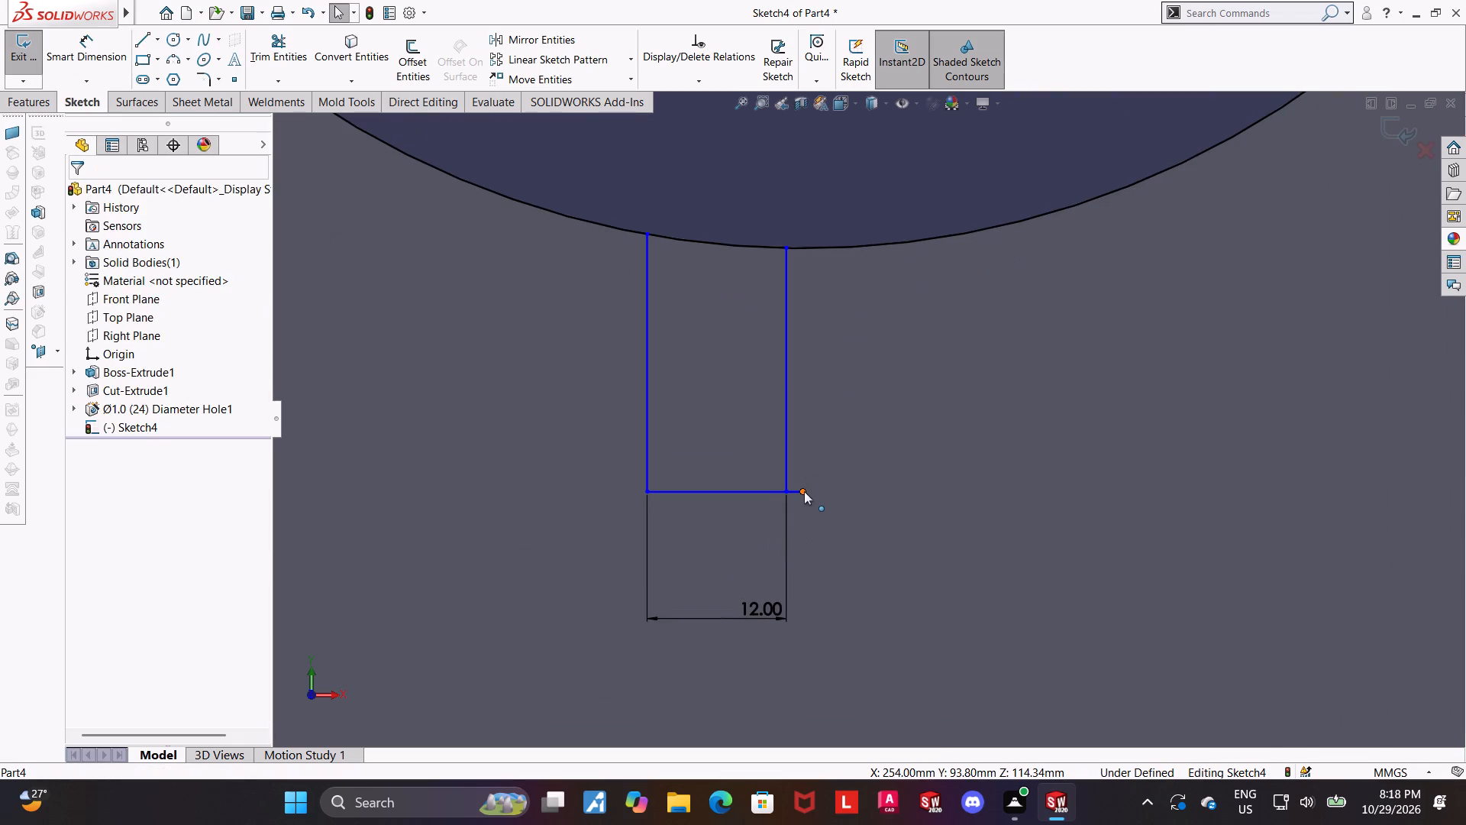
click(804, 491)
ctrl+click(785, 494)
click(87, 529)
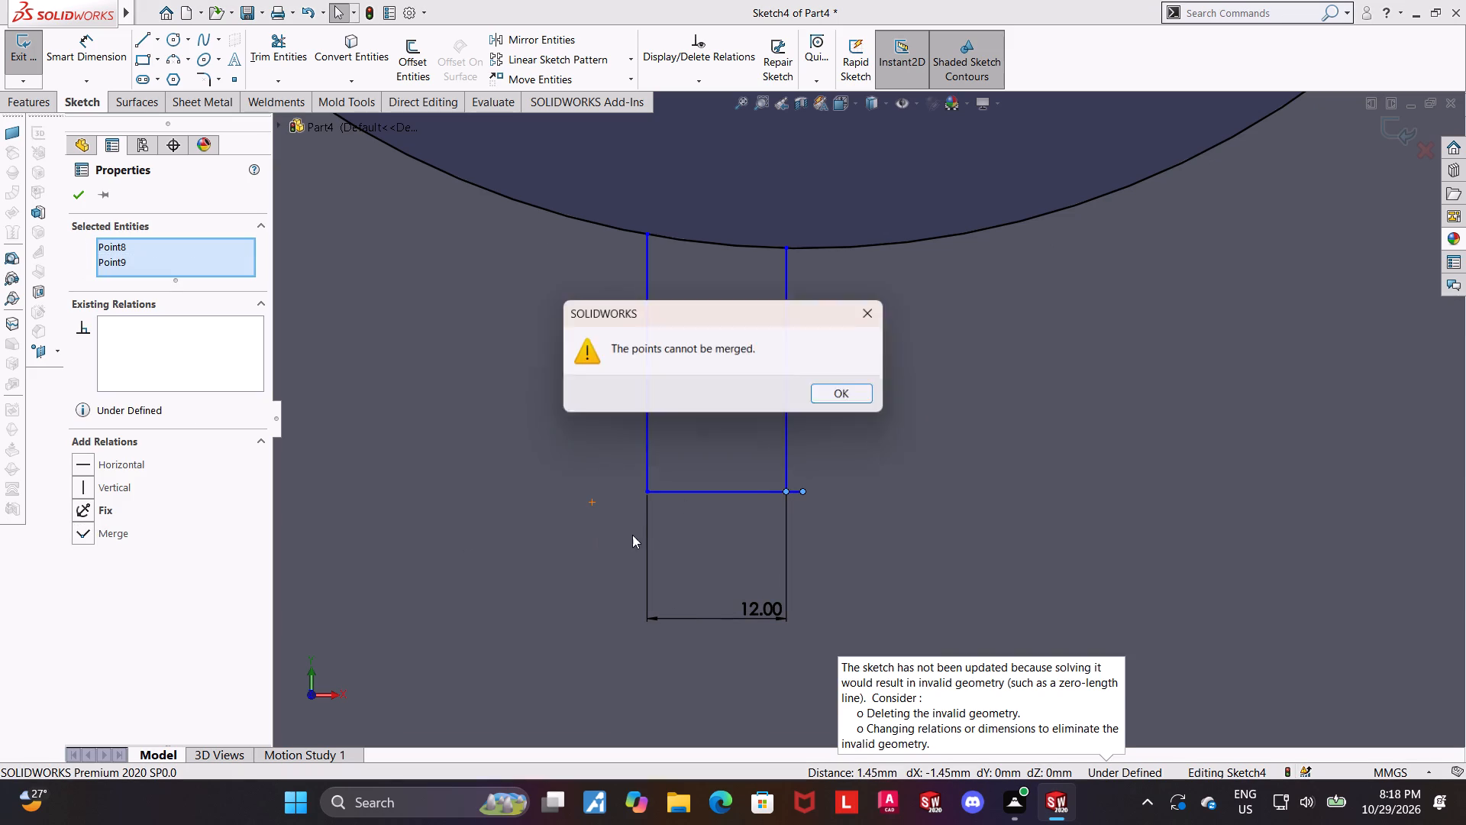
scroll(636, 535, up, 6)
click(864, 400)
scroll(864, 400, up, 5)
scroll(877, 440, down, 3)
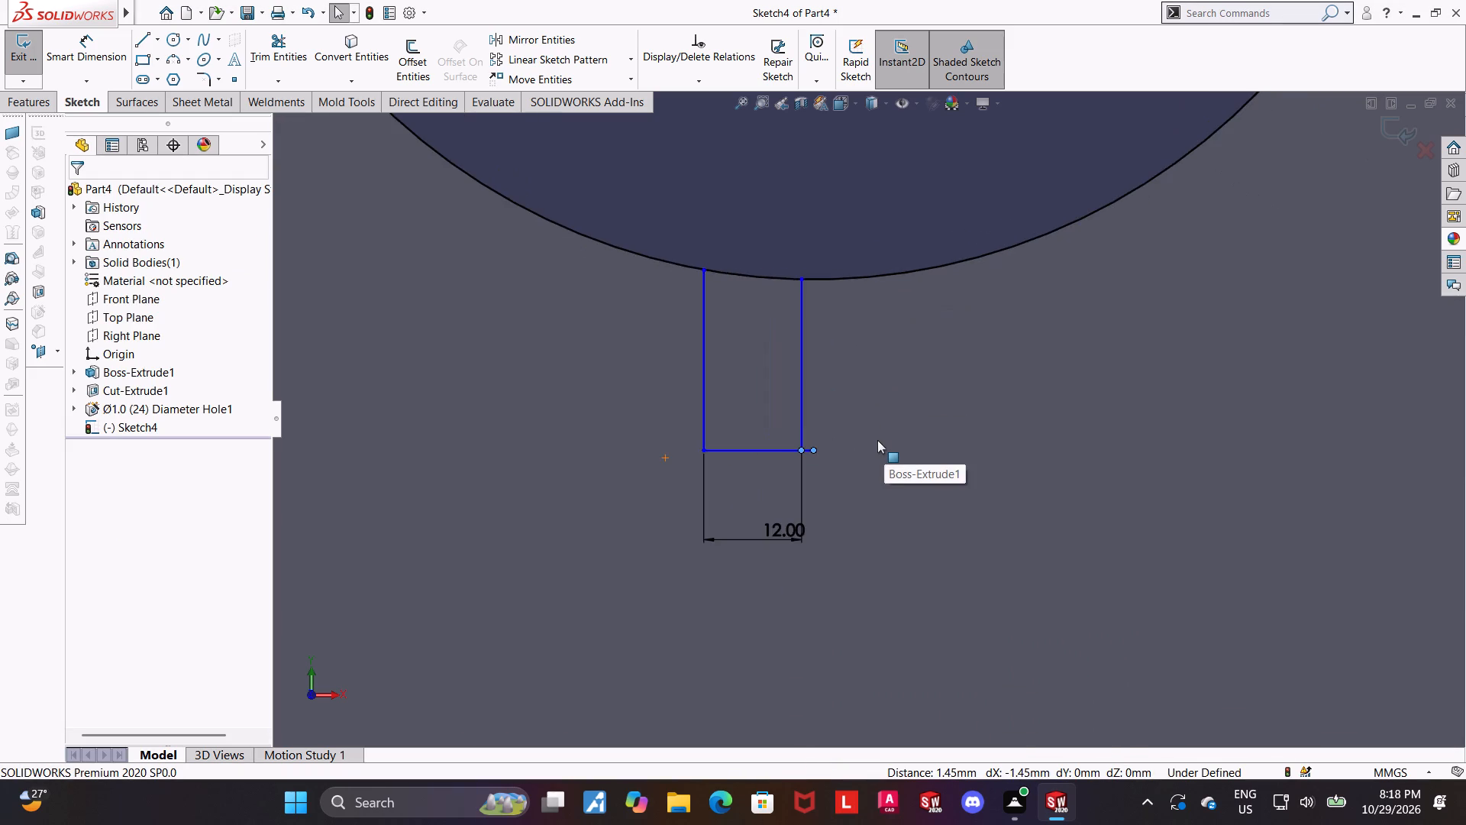
Trim away the part of the notch's bottom line that overhangs its right side.
key(Escape)
scroll(828, 429, down, 5)
key(Escape)
click(278, 45)
drag(796, 451, 796, 506)
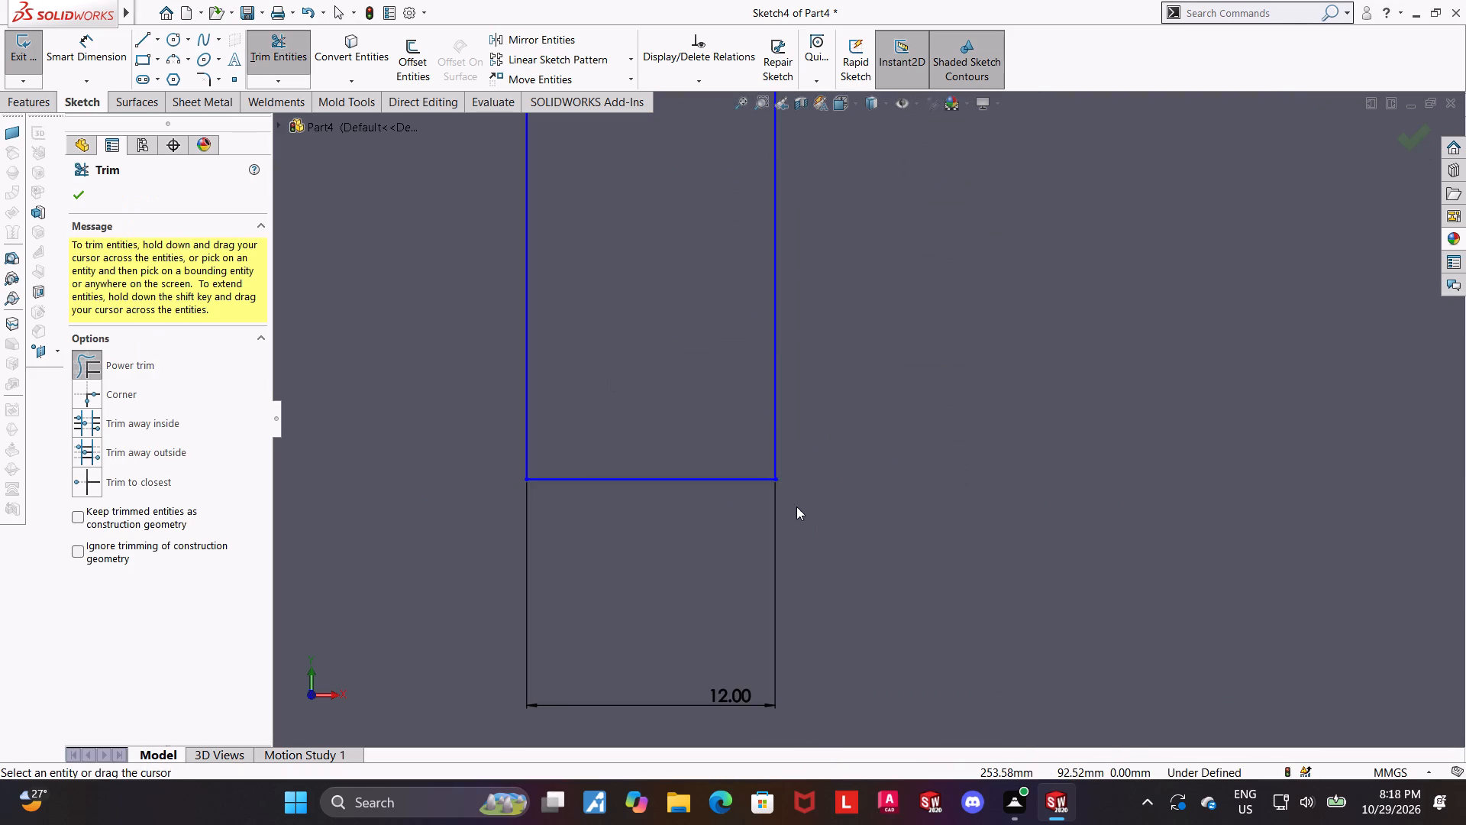
scroll(796, 506, up, 14)
click(1190, 506)
Align the midpoint of the notch's bottom line vertically with the circle's centre.
scroll(962, 361, down, 1)
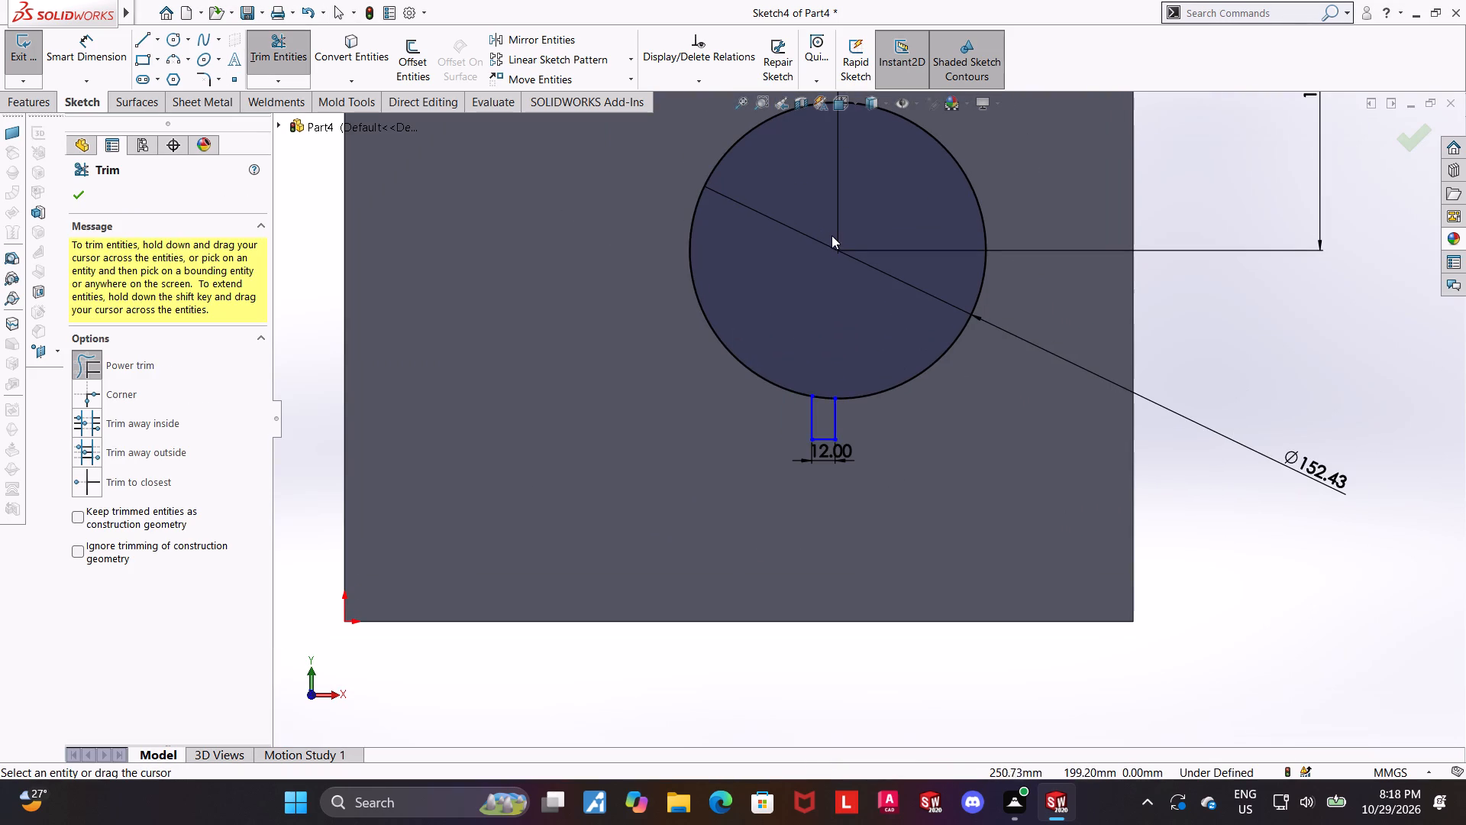
click(838, 253)
key(Escape)
click(838, 252)
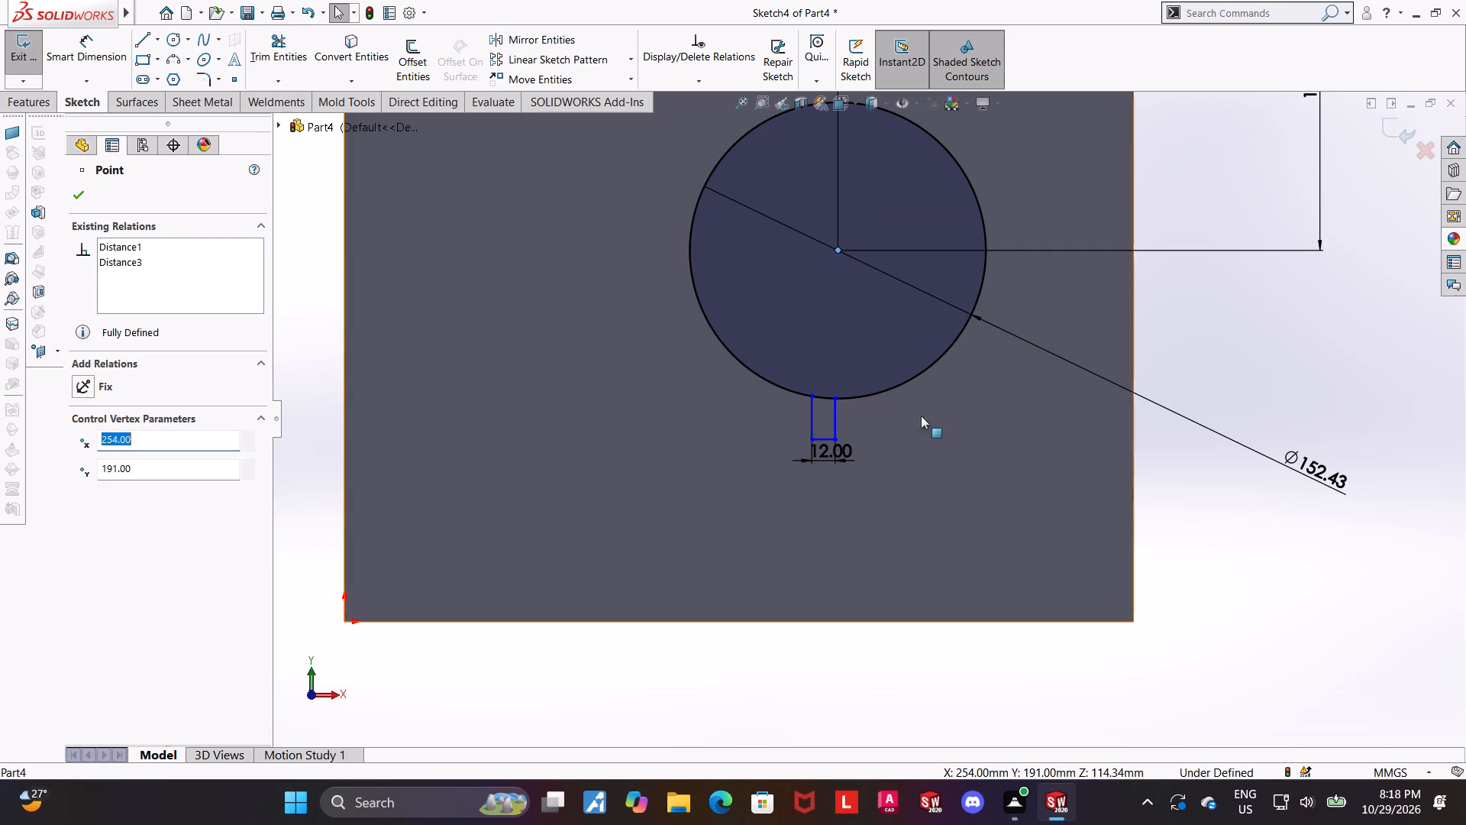
scroll(821, 390, down, 5)
scroll(890, 526, down, 3)
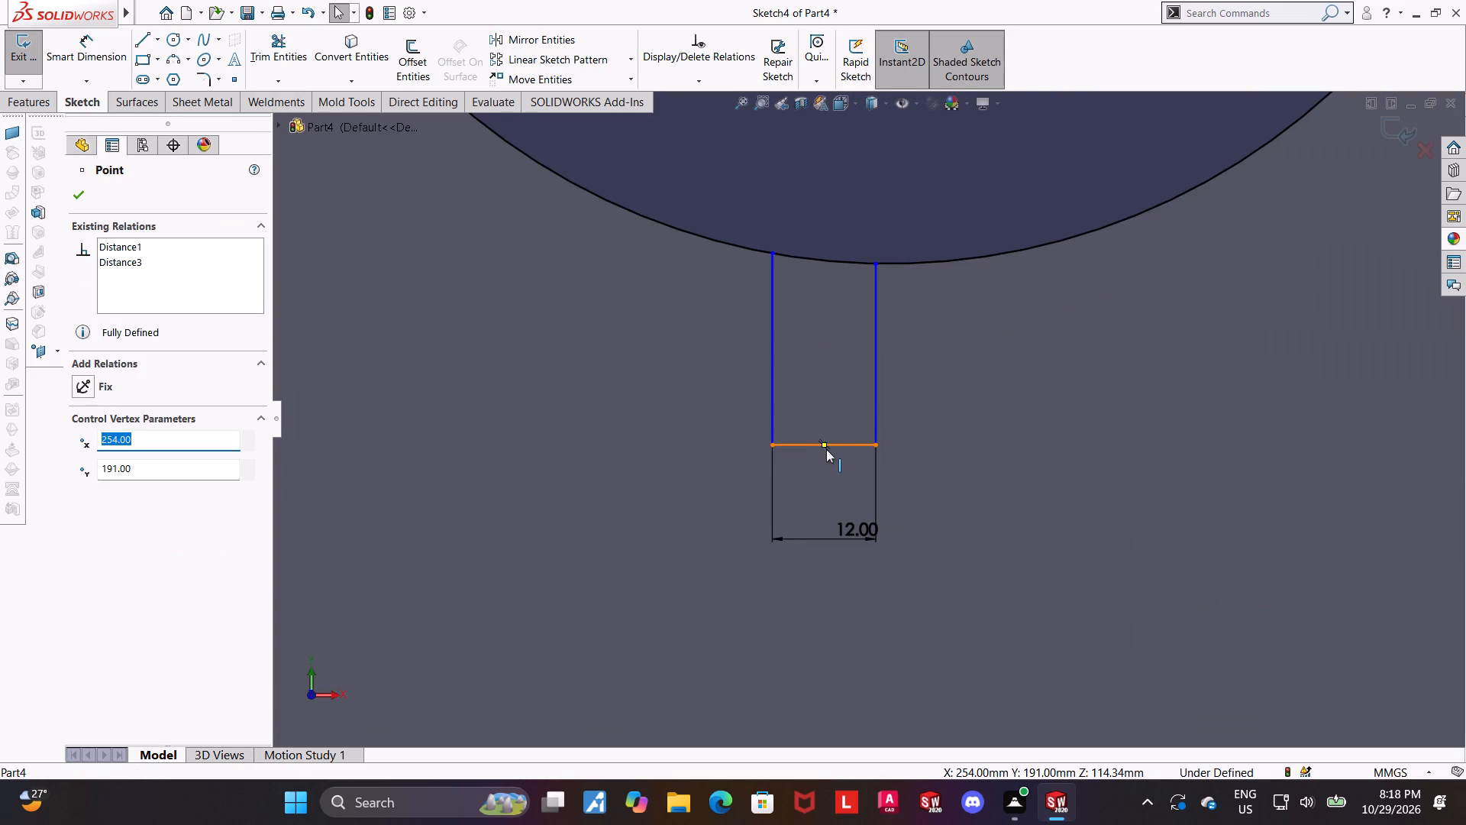
ctrl+click(826, 447)
click(89, 490)
scroll(738, 497, up, 4)
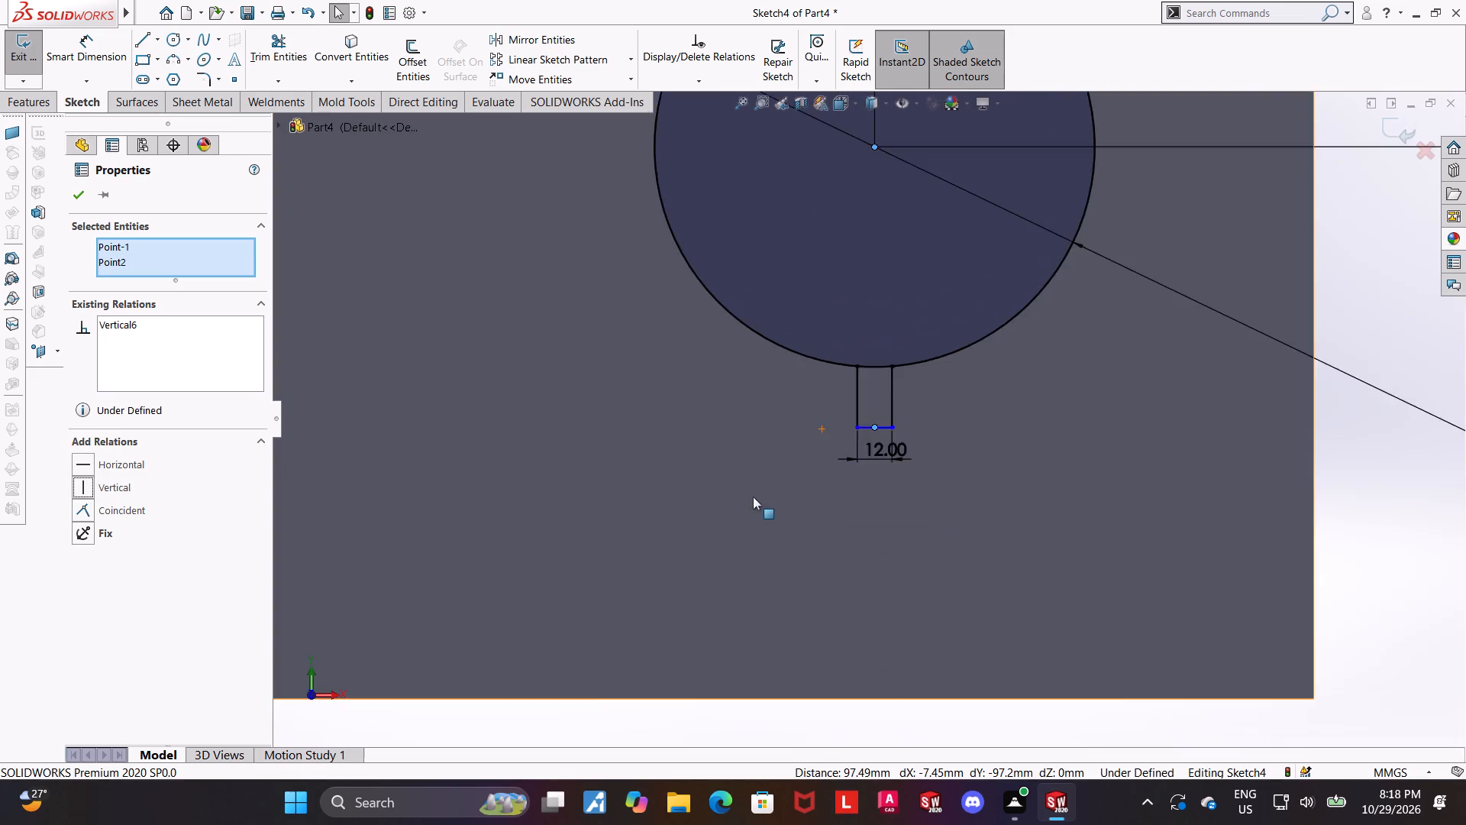
scroll(753, 497, up, 5)
scroll(1264, 505, down, 2)
click(1117, 437)
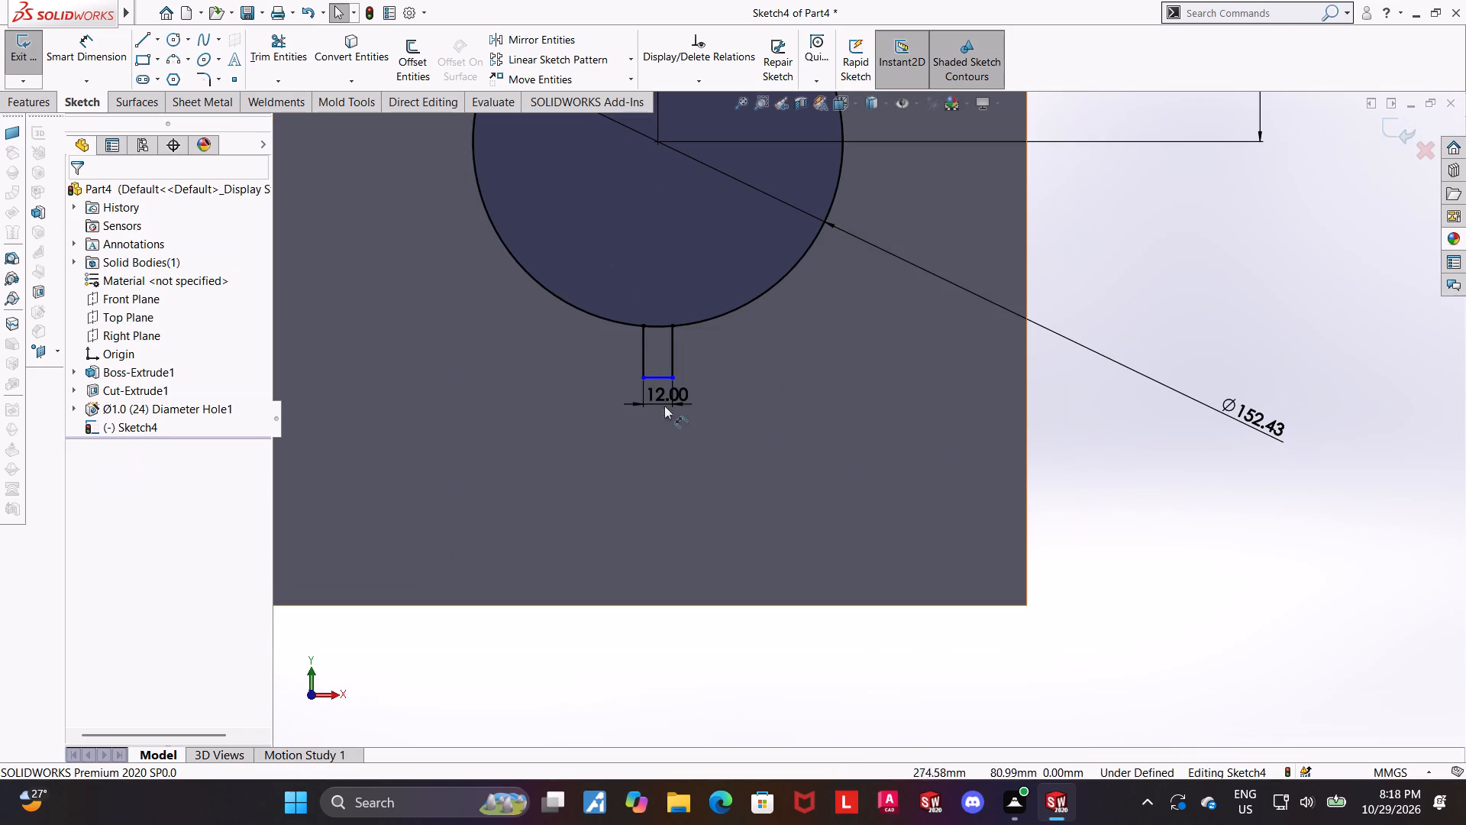
Dimension the distance from the circle's centre to the notch's bottom line as 82.22 mm.
scroll(440, 261, down, 1)
scroll(592, 270, up, 3)
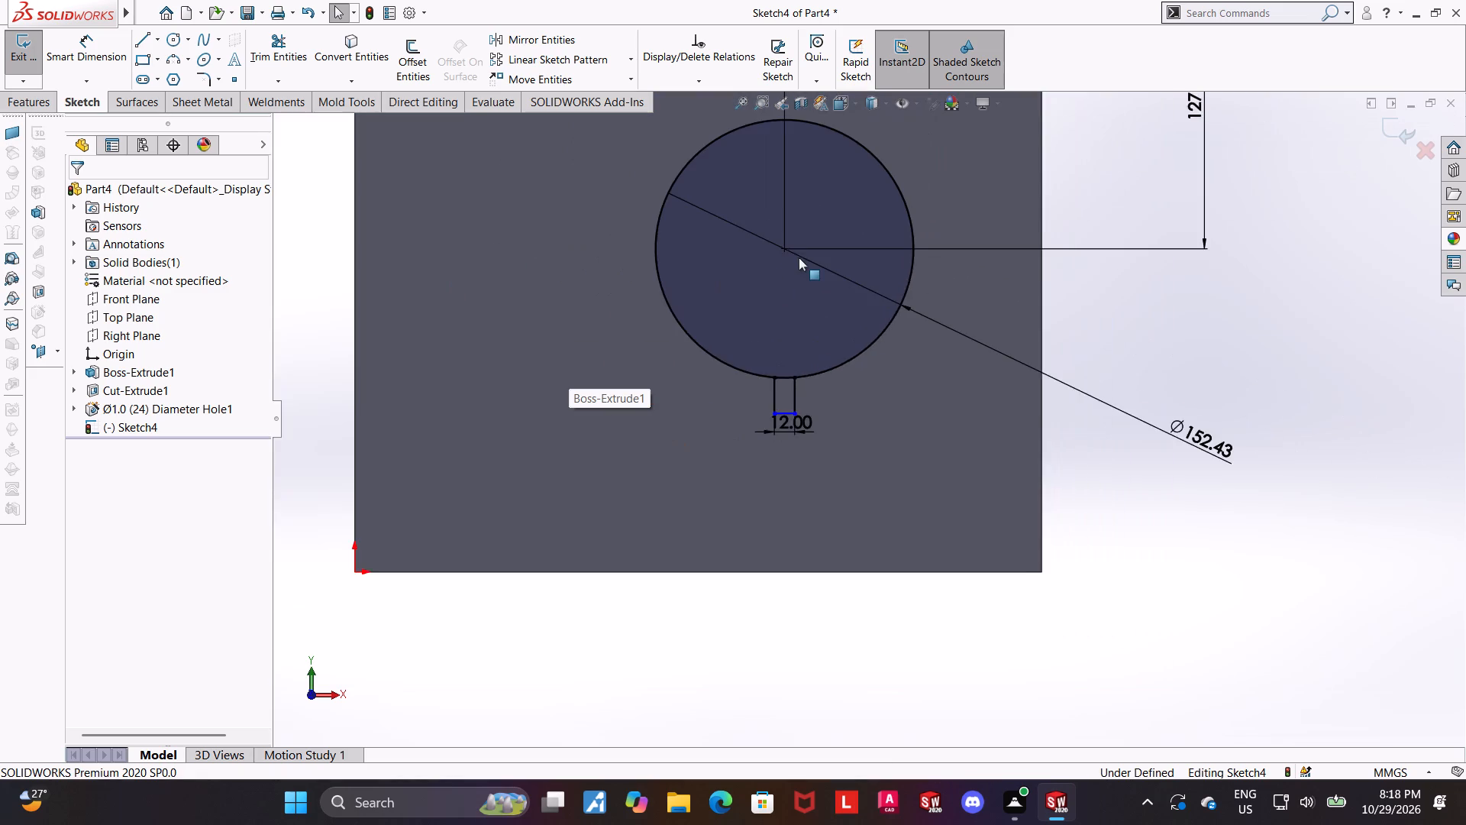
scroll(799, 257, down, 1)
click(104, 53)
scroll(919, 300, down, 2)
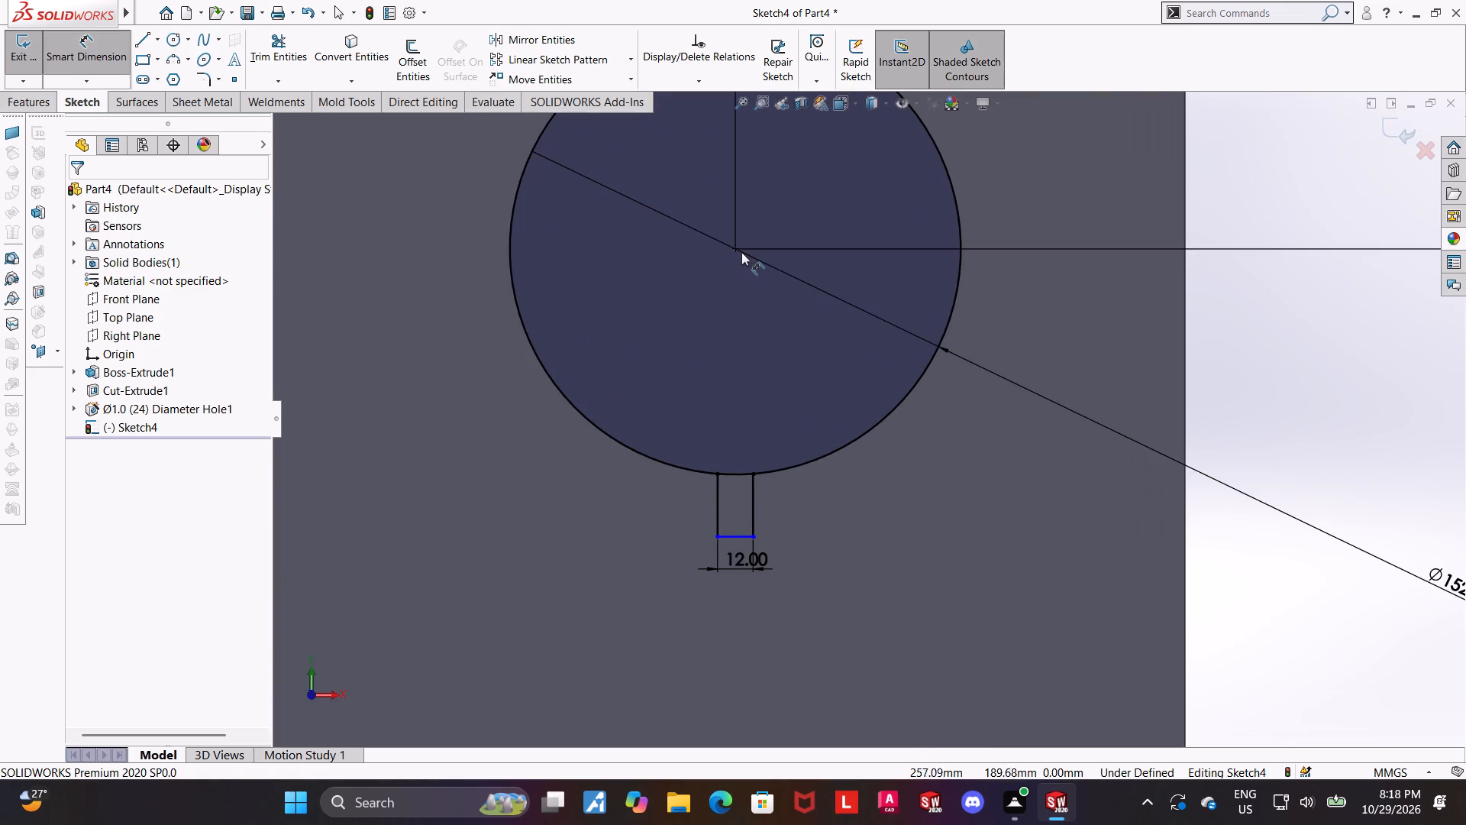
click(736, 251)
click(739, 537)
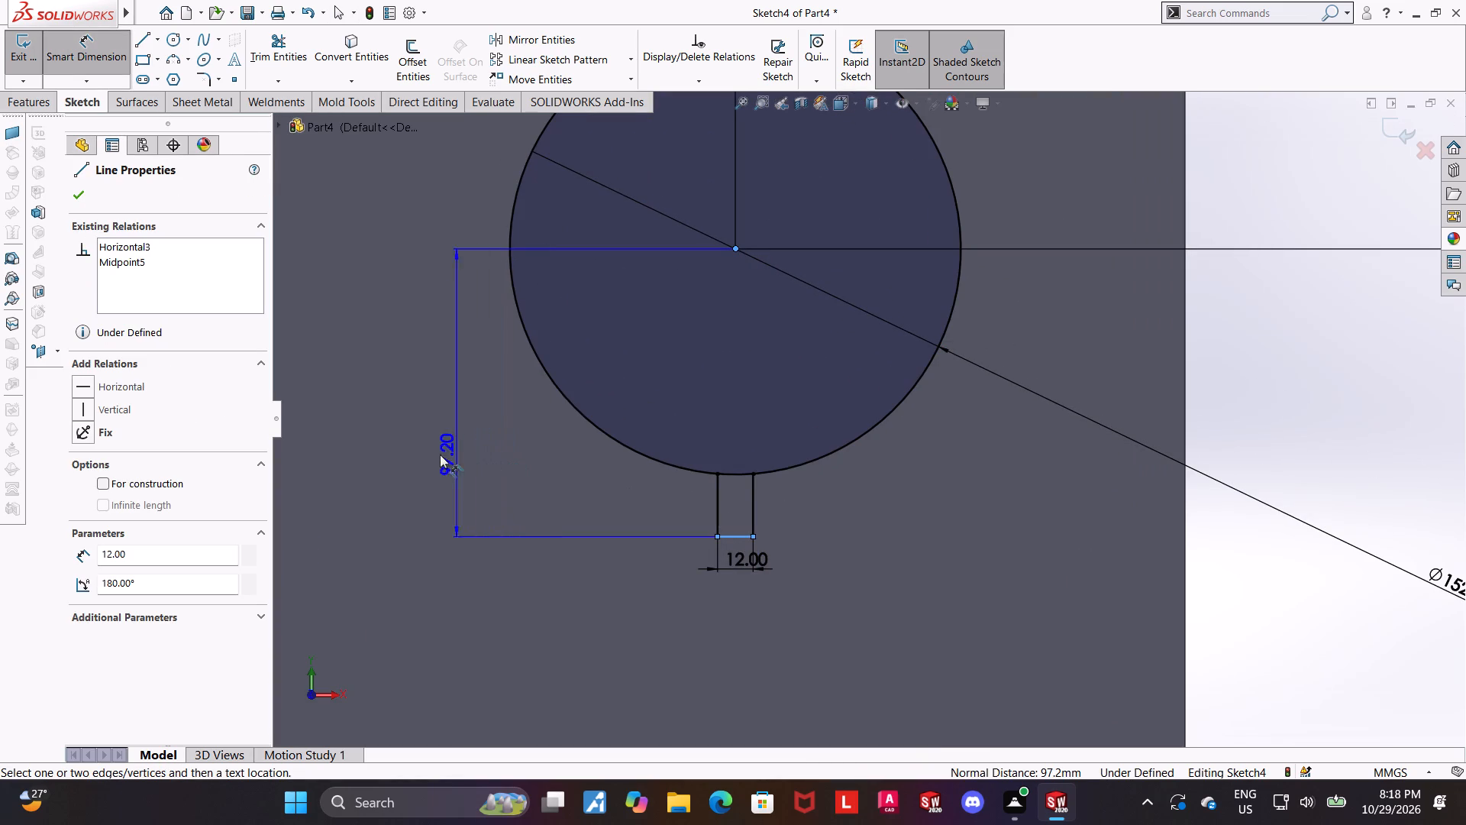
click(412, 455)
text(82.22)
key(Return)
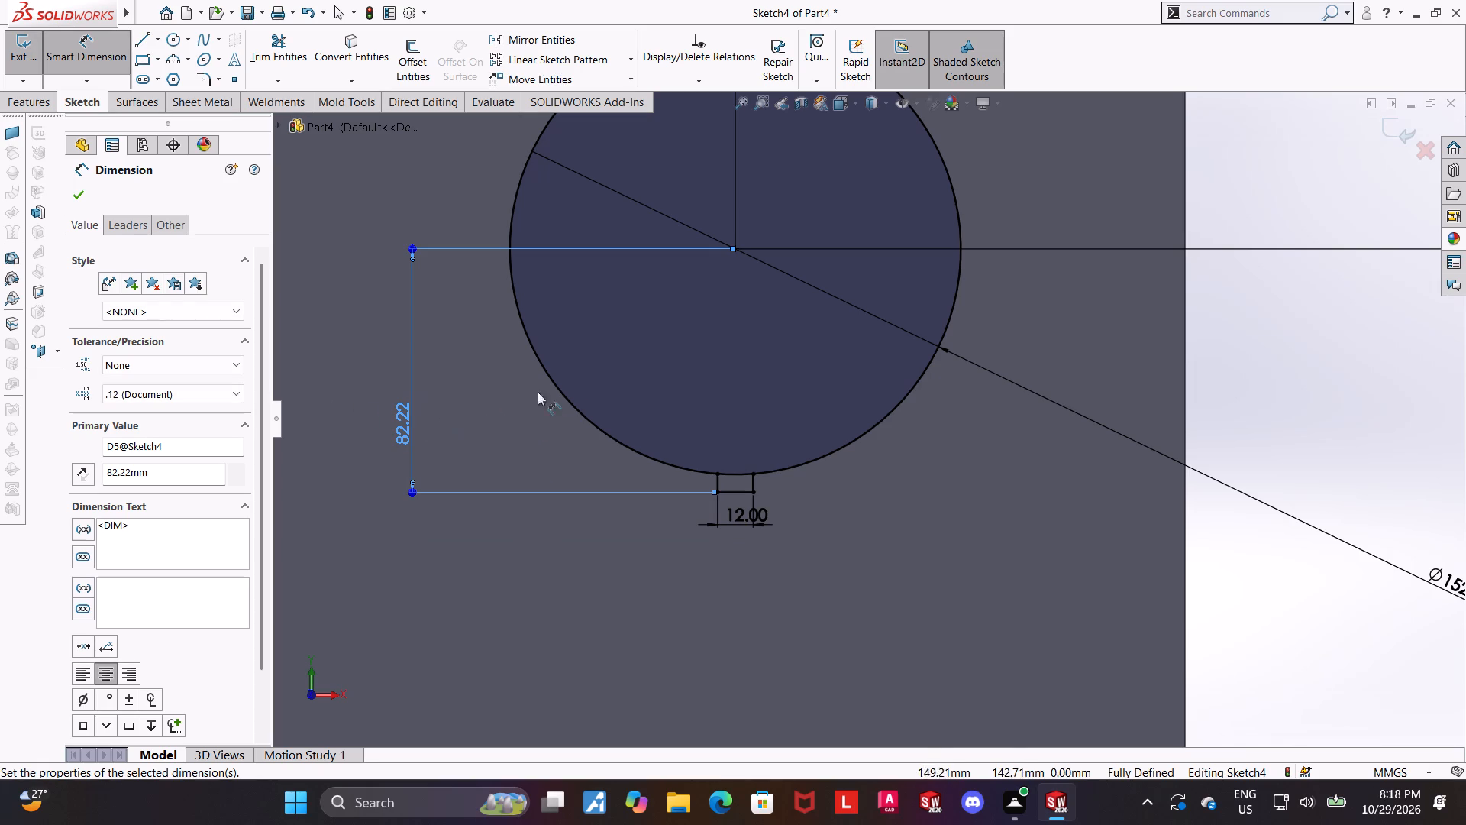
key(Escape)
Trim away the circle's arc between the notch's two vertical lines to join both into one outline.
scroll(762, 457, down, 2)
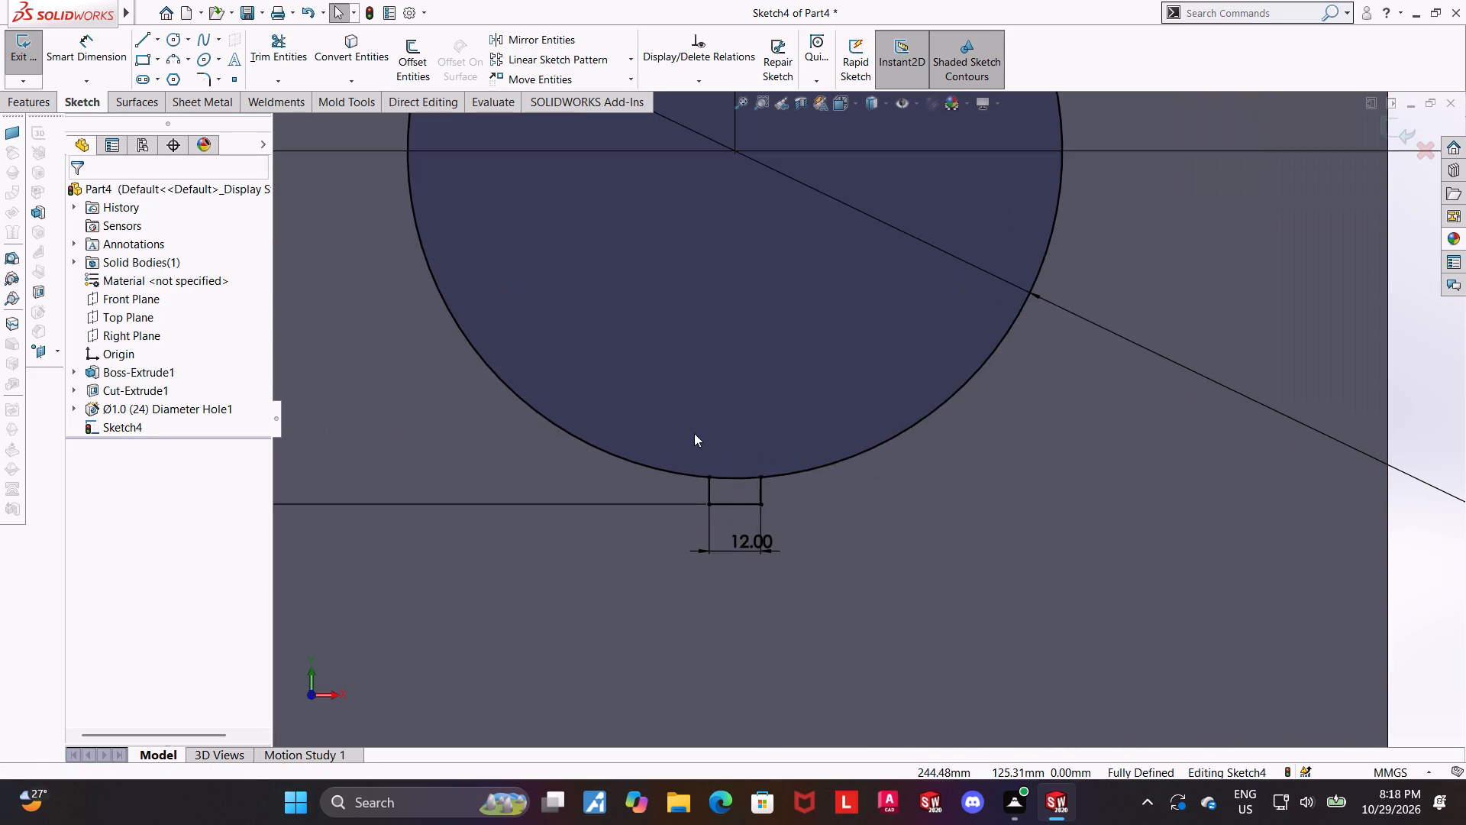
scroll(728, 425, down, 2)
click(286, 58)
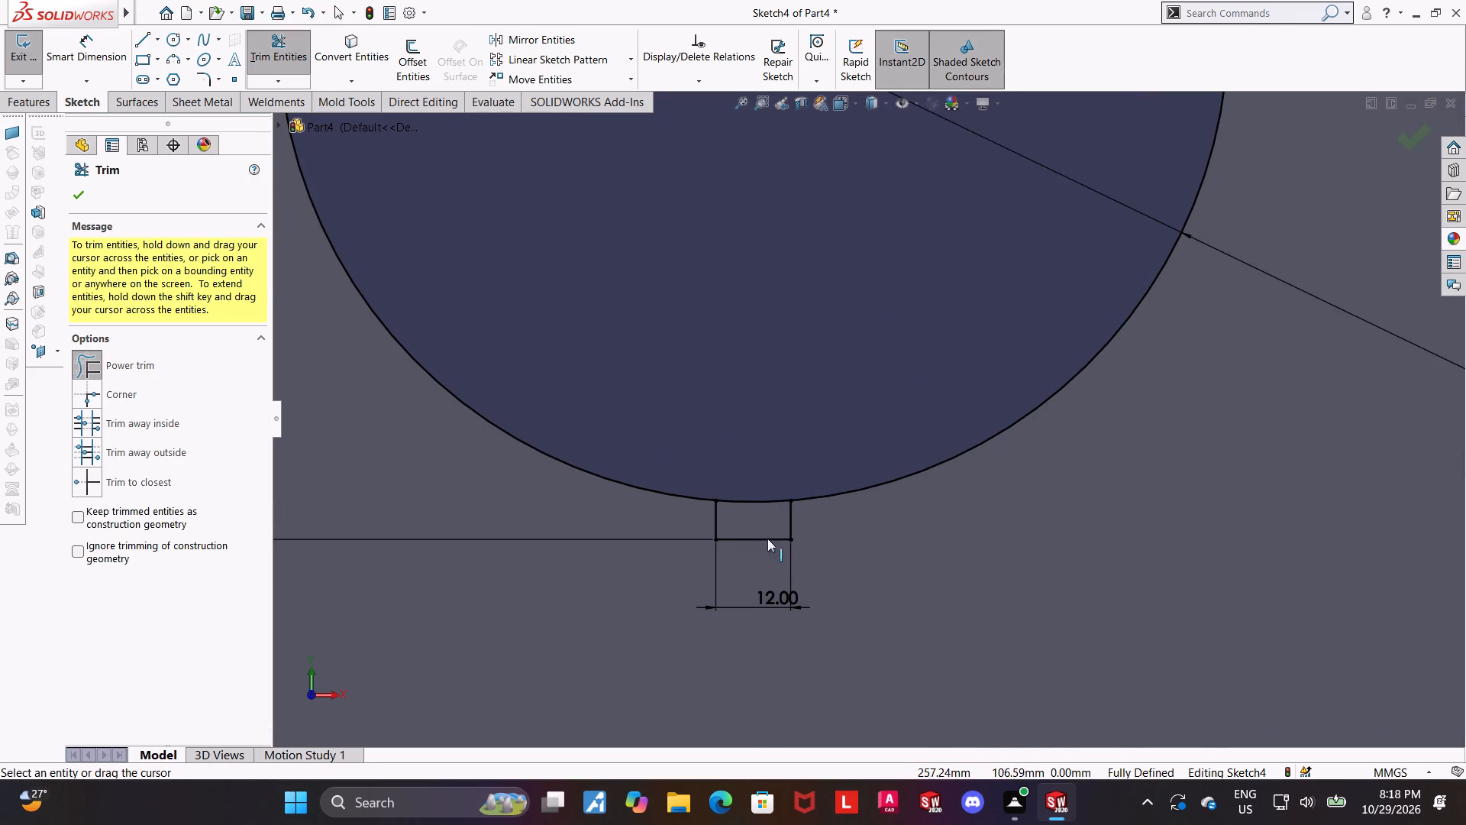
drag(750, 510, 734, 405)
scroll(767, 440, up, 11)
key(Escape)
Examine the circle-and-notch outline and its dimensions on the front face.
scroll(986, 364, down, 1)
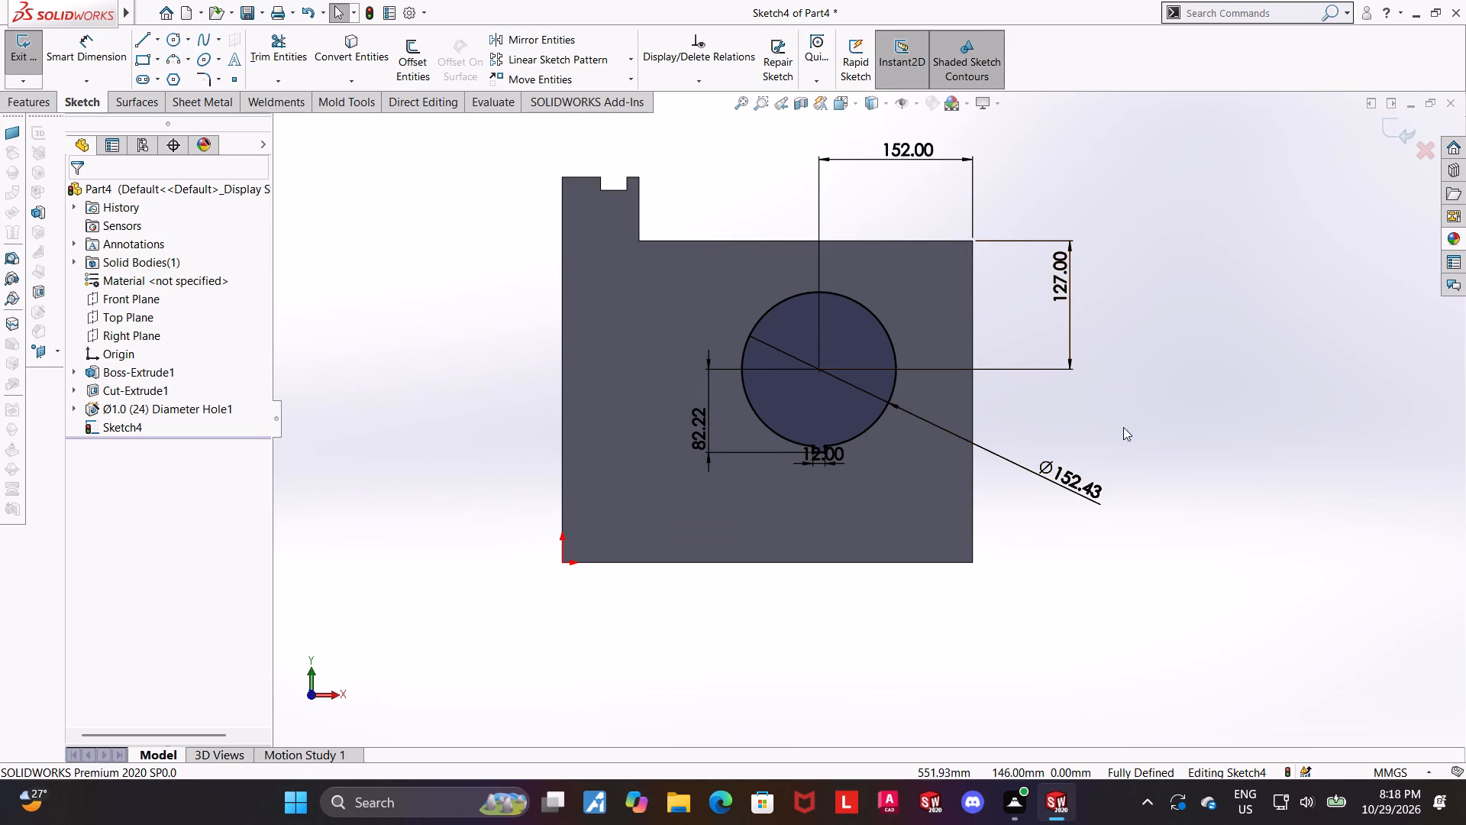
scroll(796, 422, down, 1)
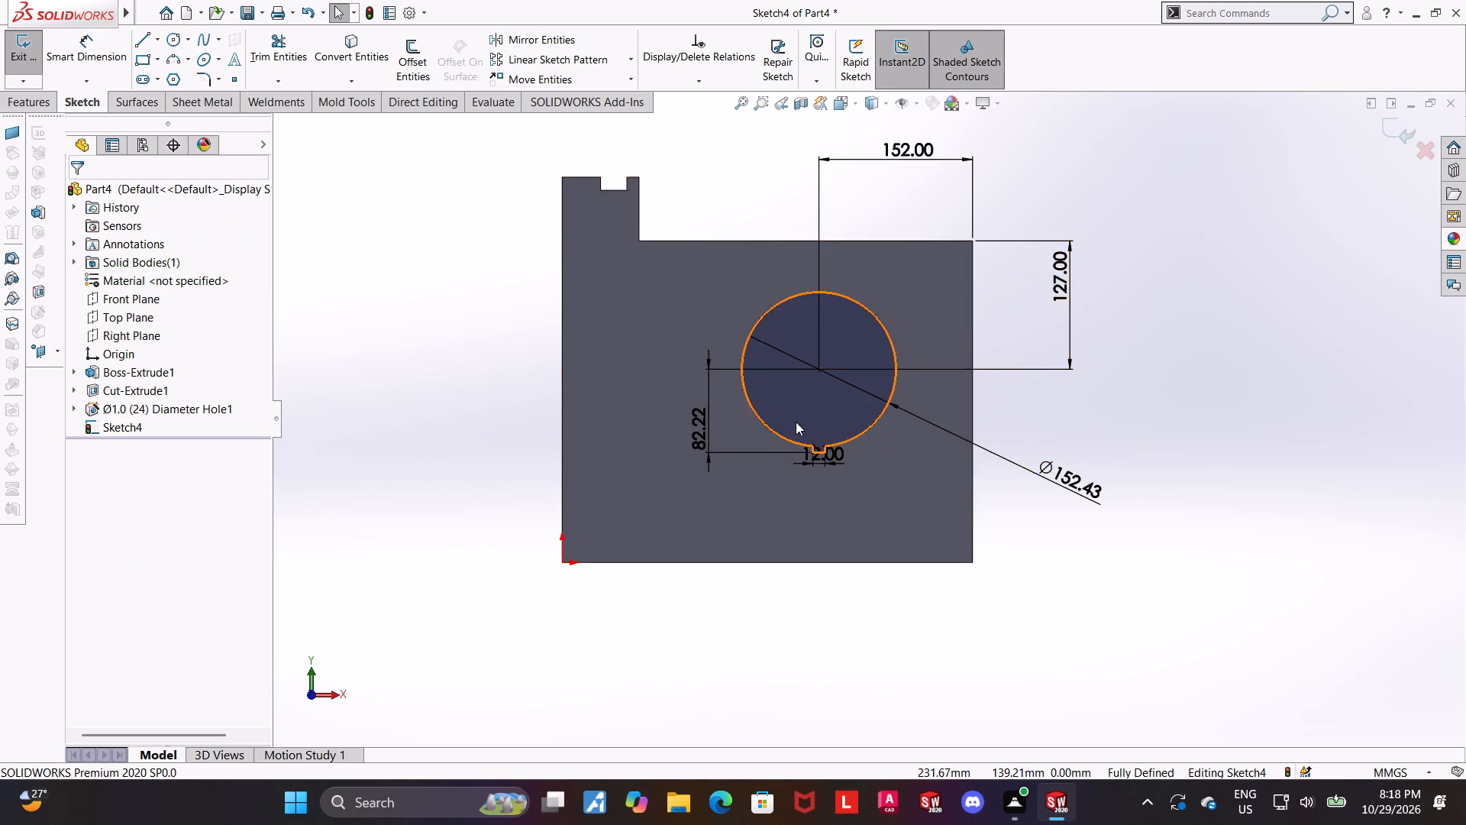
scroll(796, 422, down, 1)
scroll(731, 407, down, 3)
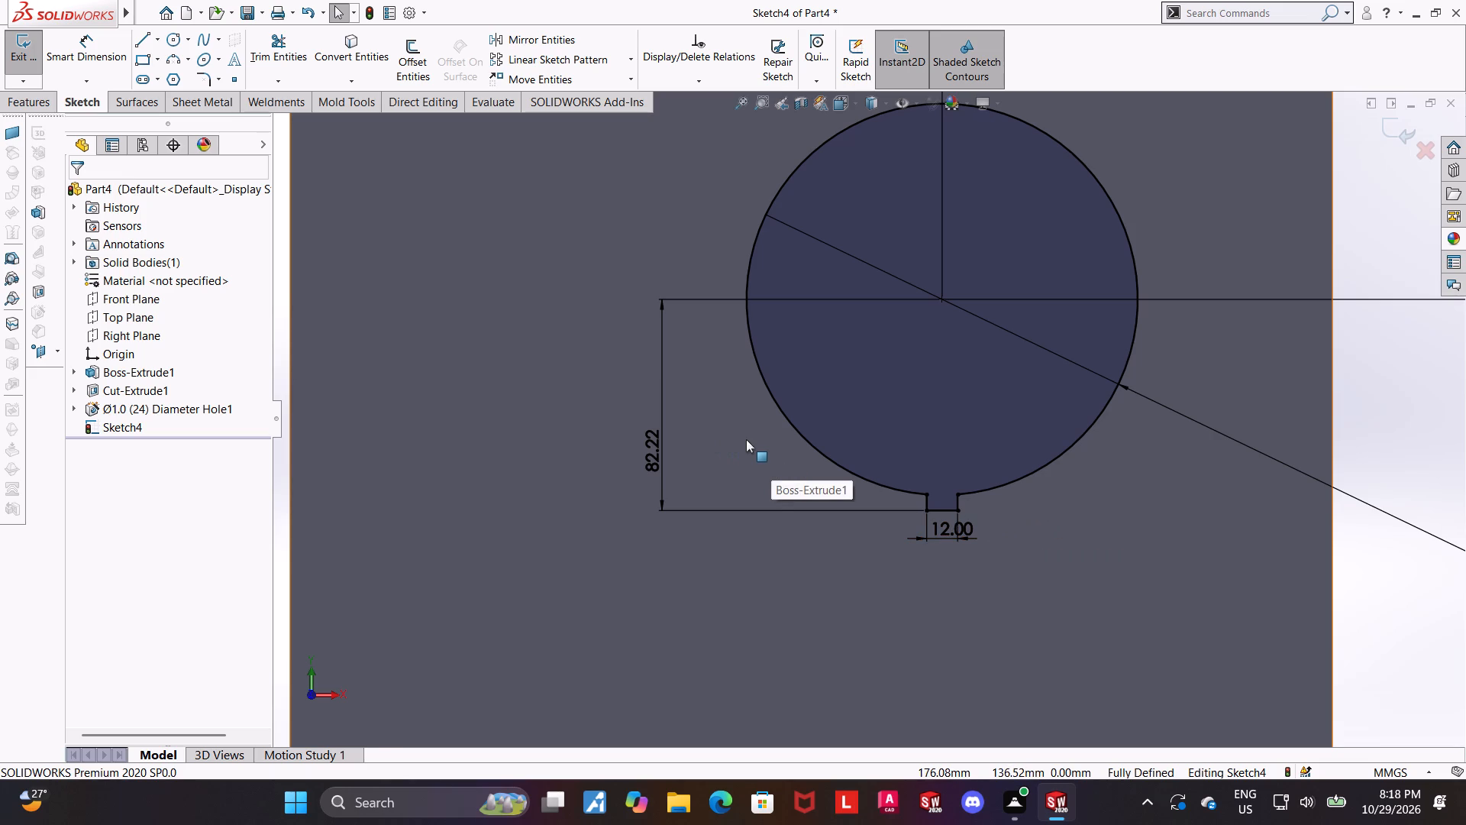
scroll(746, 439, up, 3)
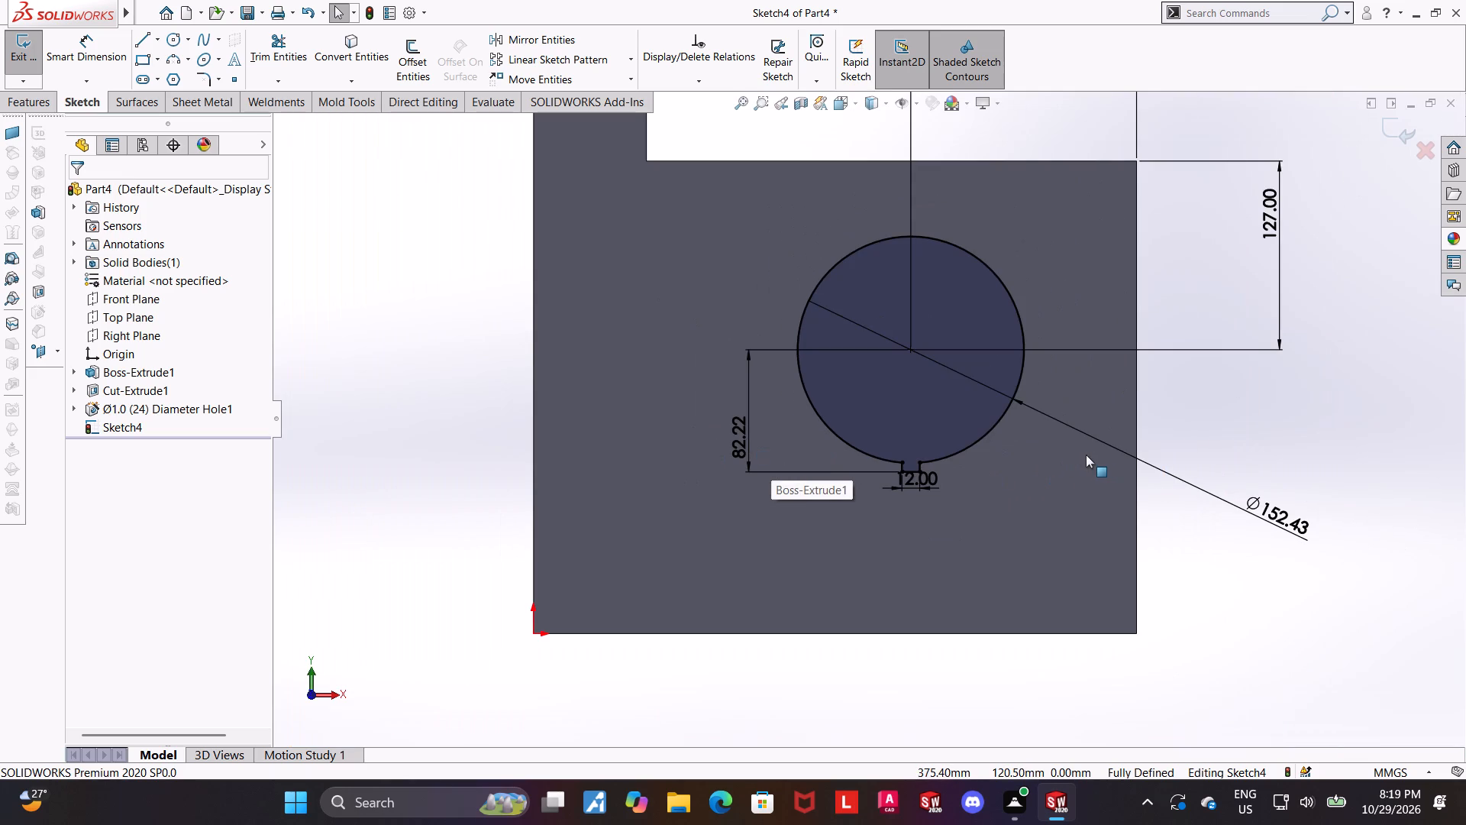
scroll(1066, 432, up, 2)
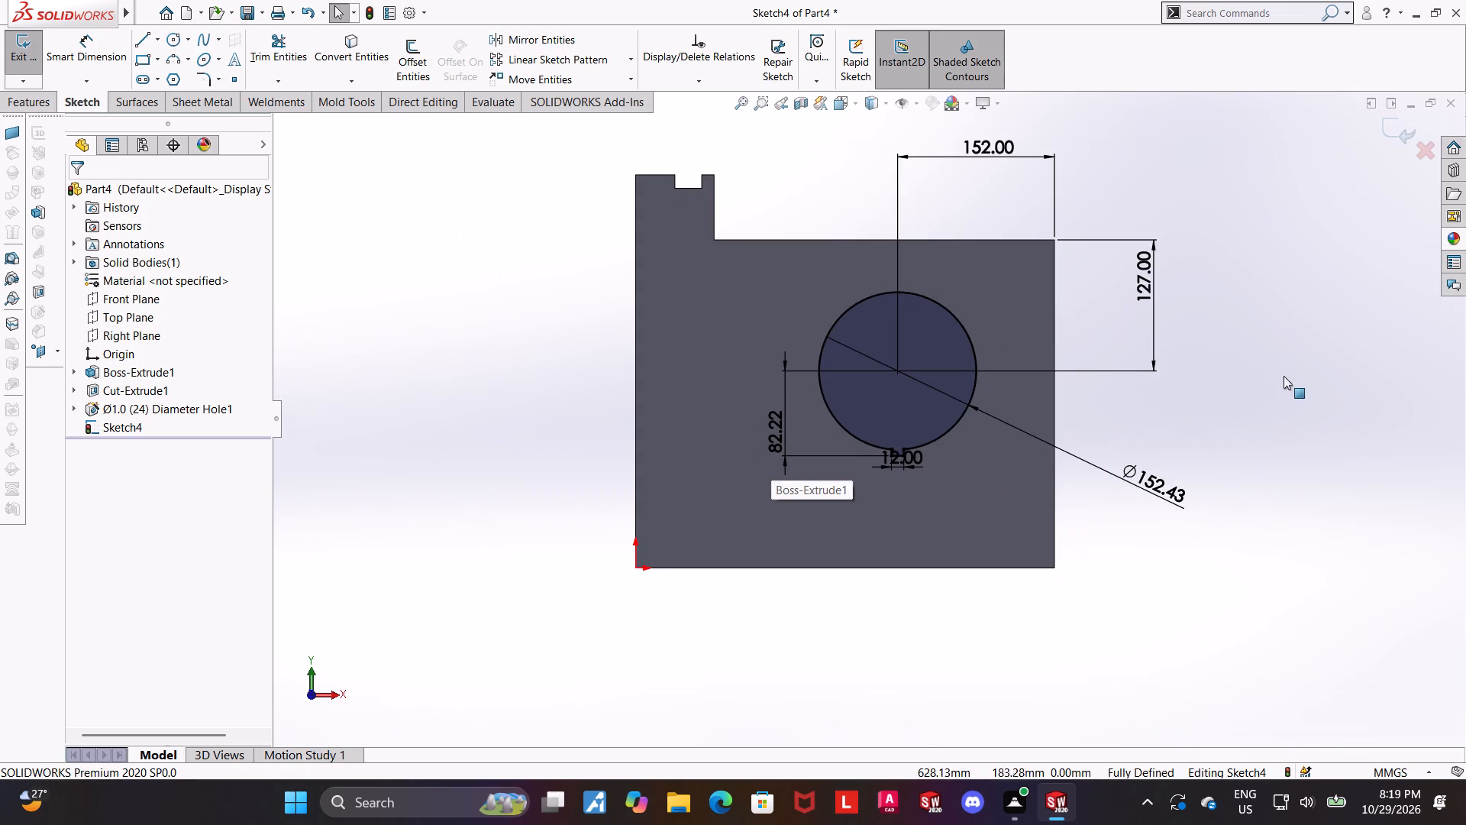
scroll(1181, 310, down, 1)
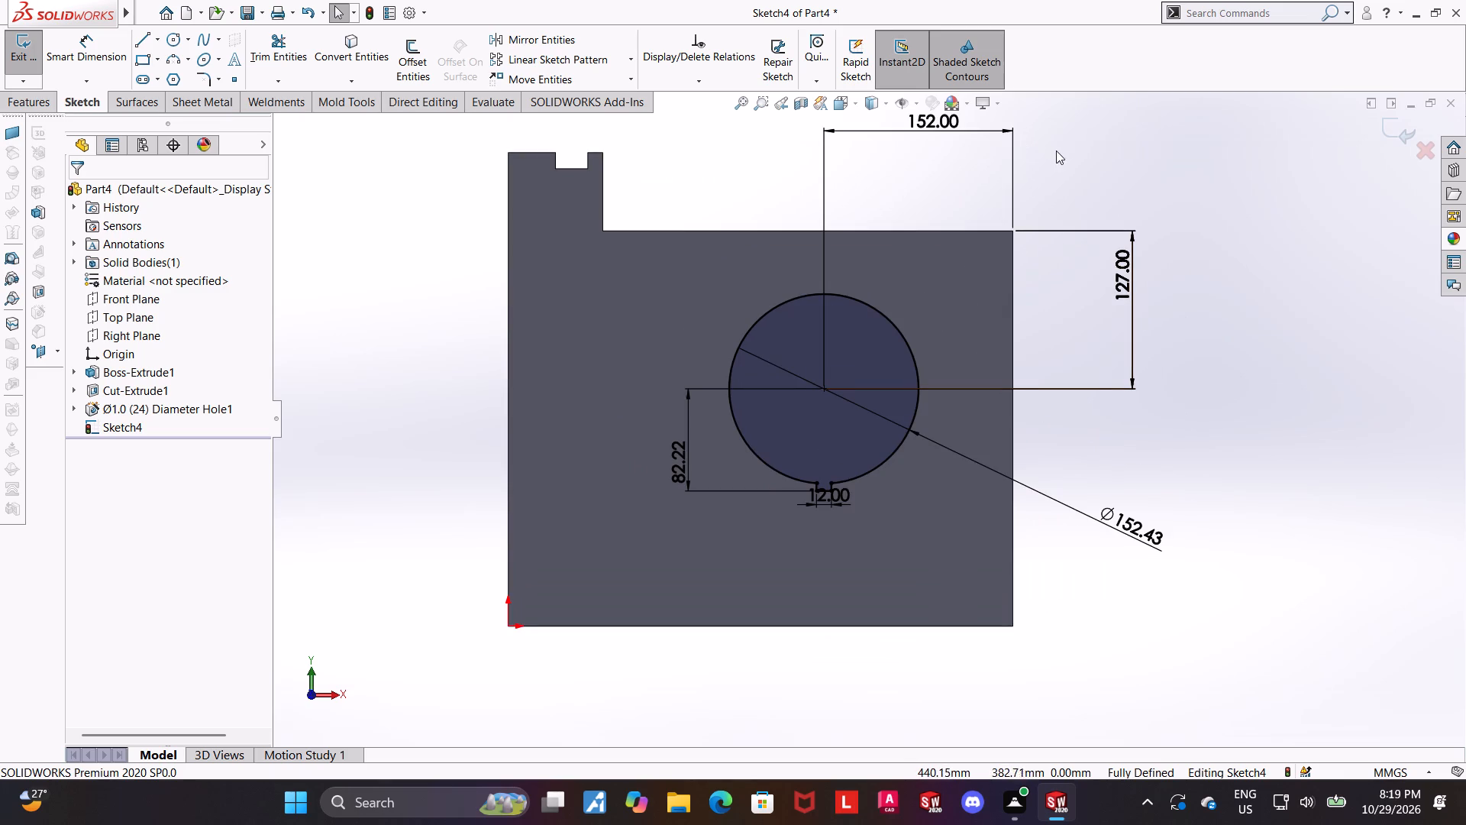
Finish the sketch and cut the notched circle with an Extruded Cut set to Through All.
middle_drag(1186, 300, 1141, 332)
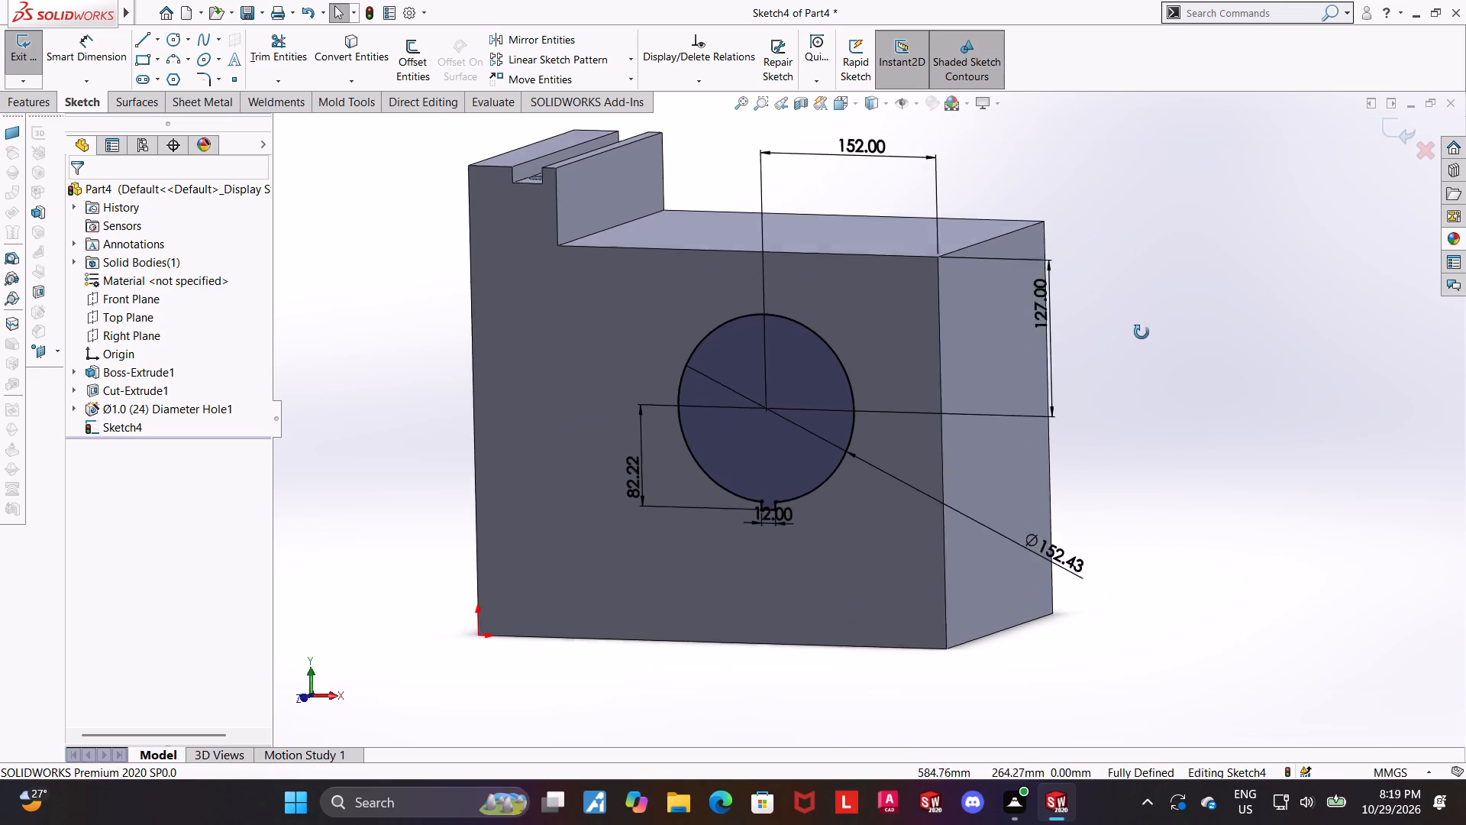
middle_drag(1141, 332, 1135, 338)
scroll(1133, 340, up, 3)
click(1402, 124)
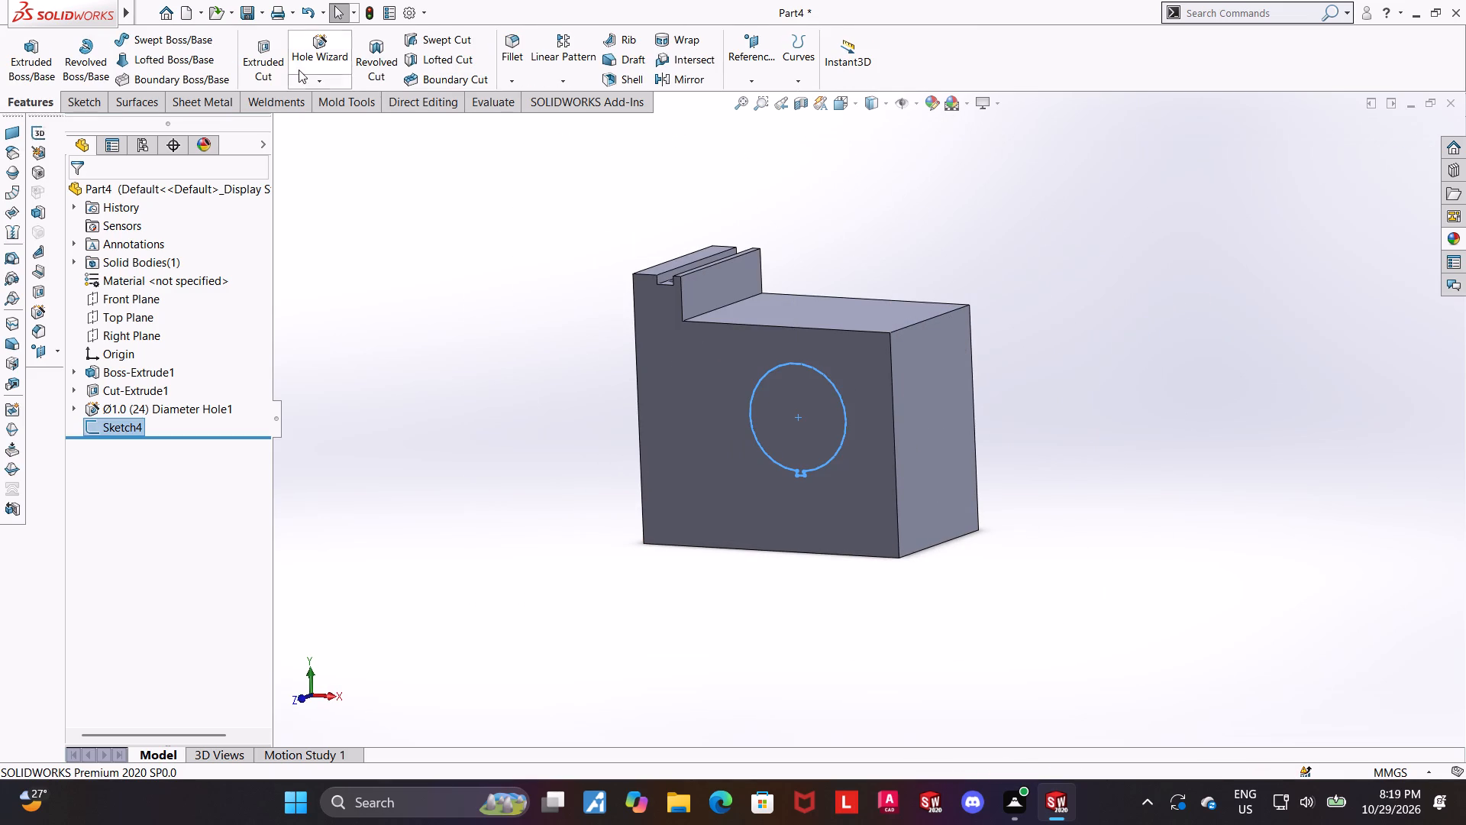
click(271, 50)
click(161, 296)
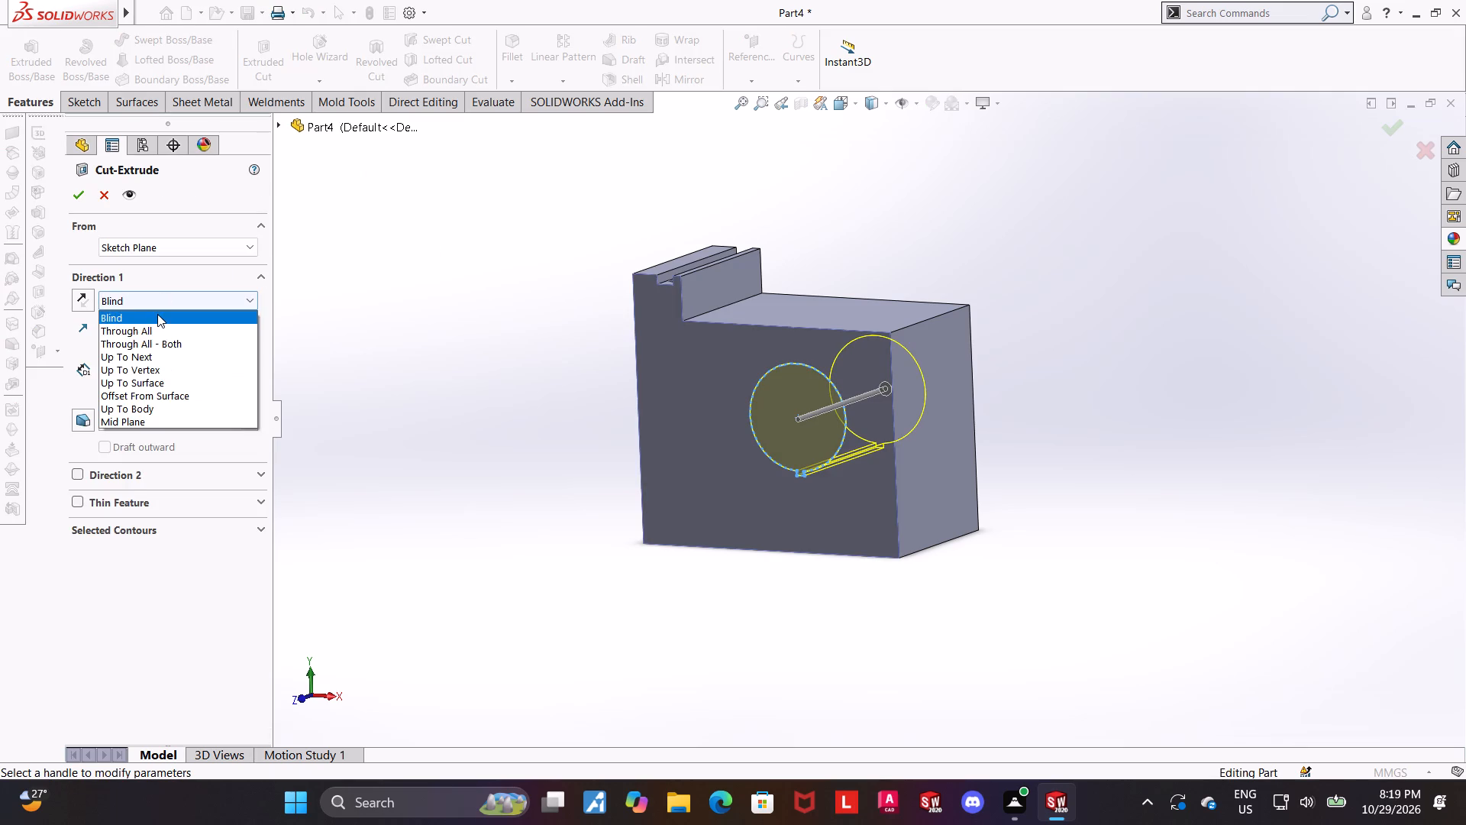
click(157, 328)
click(83, 192)
click(646, 464)
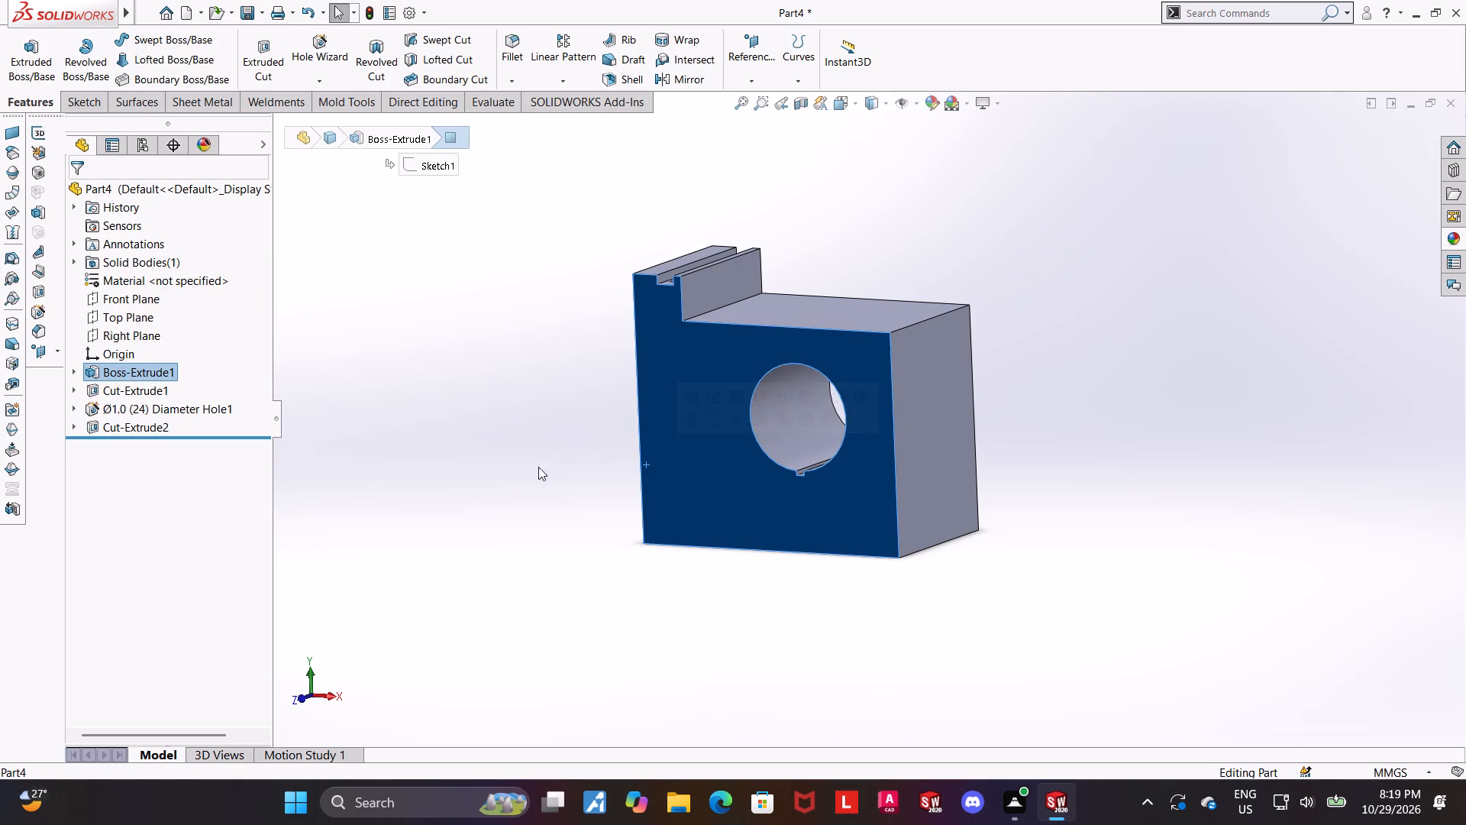
click(496, 515)
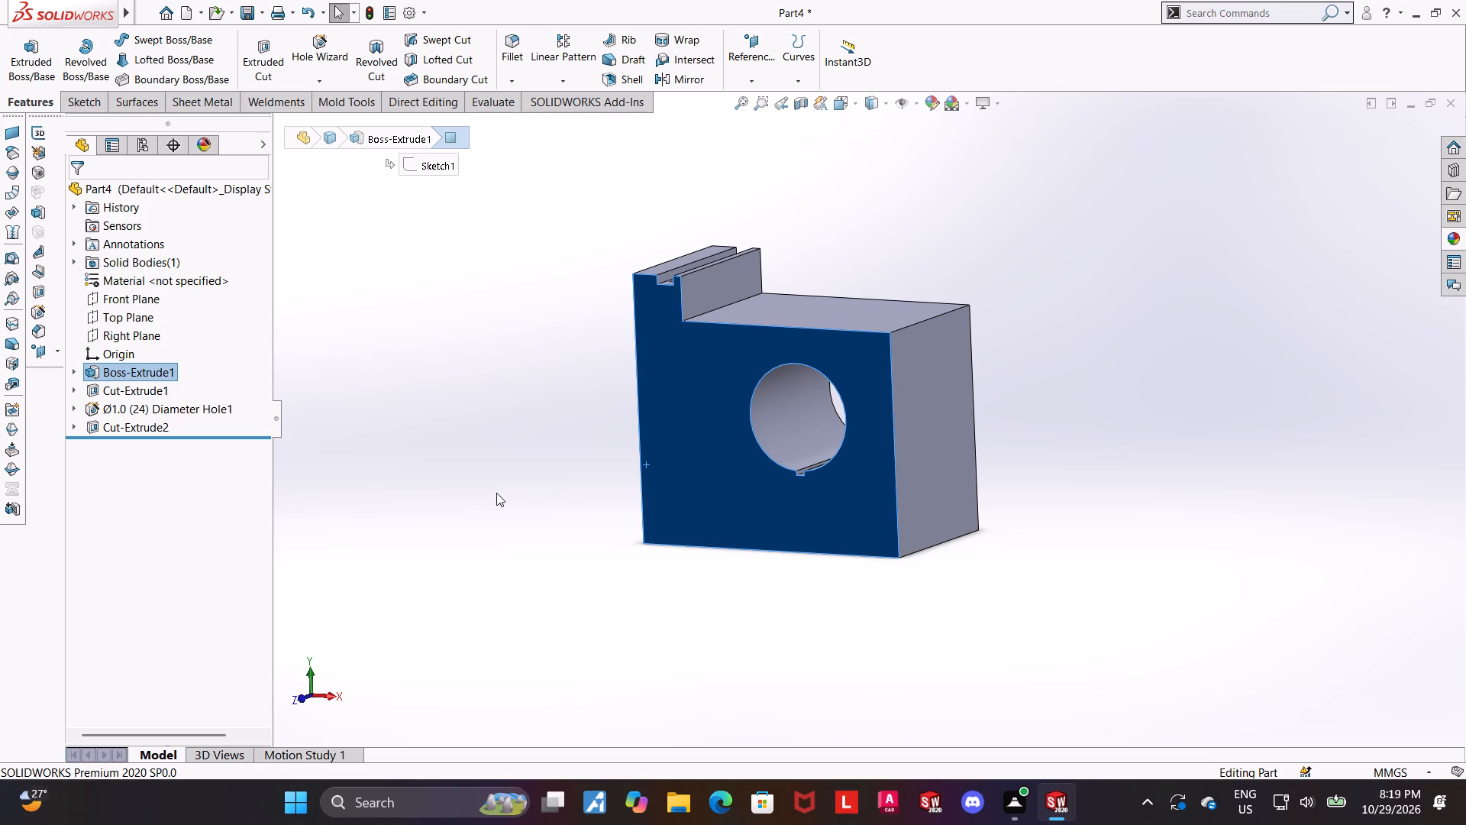
Inspect the block from several angles, including the notched bore, the groove and the back face.
scroll(867, 461, up, 1)
scroll(860, 406, down, 1)
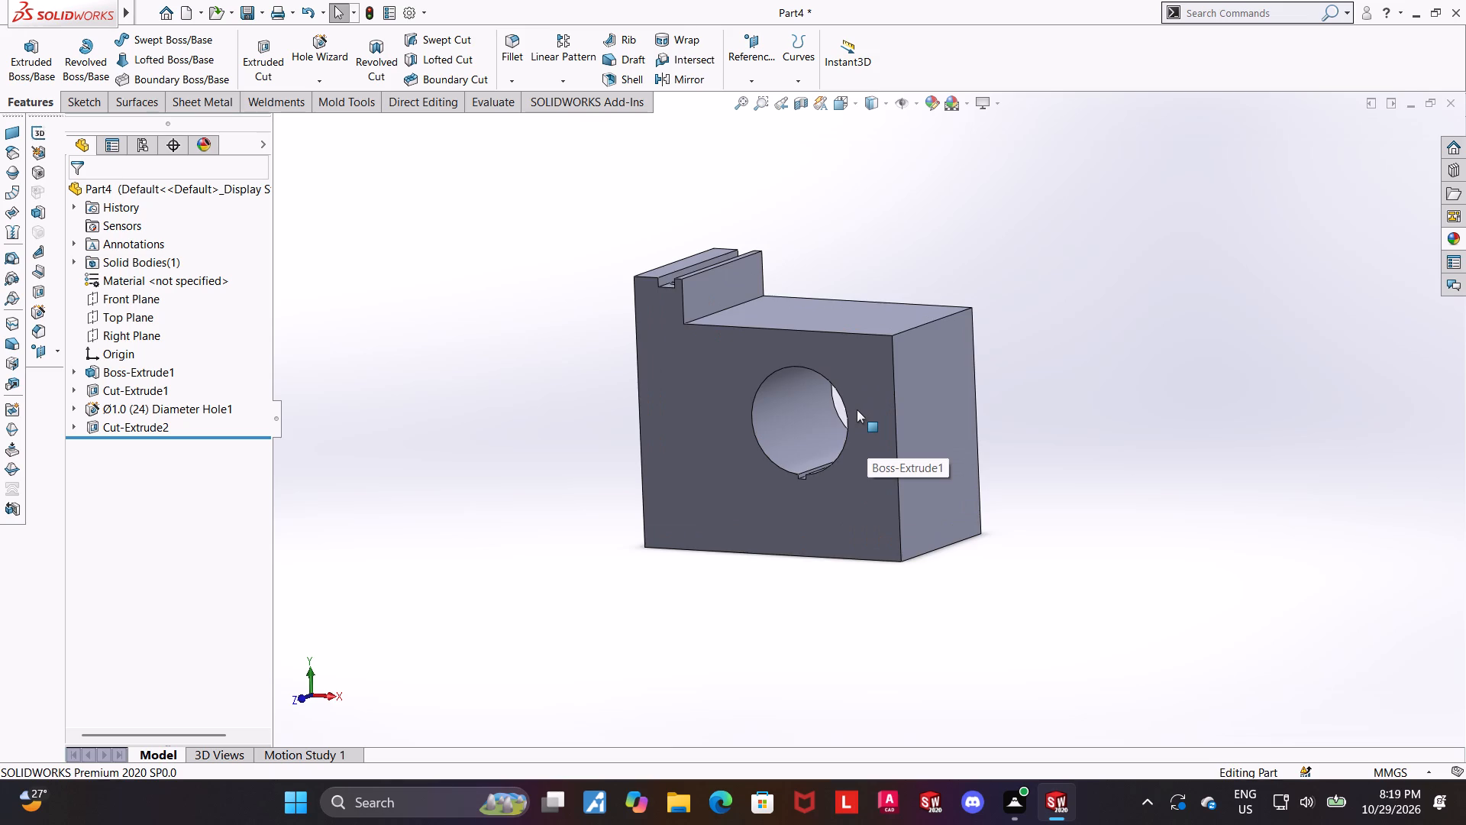
middle_drag(857, 409, 957, 487)
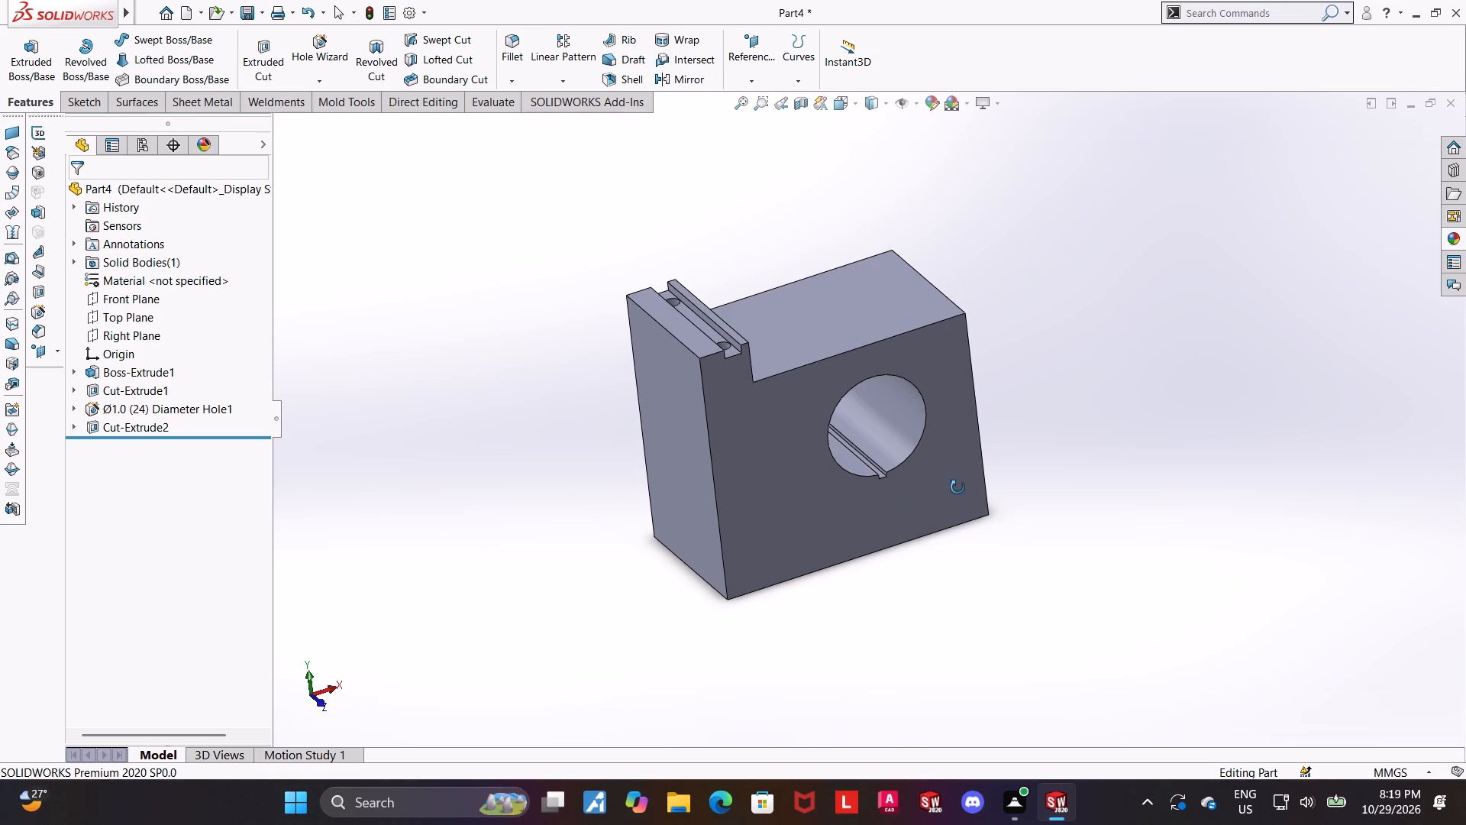
middle_drag(957, 487, 964, 468)
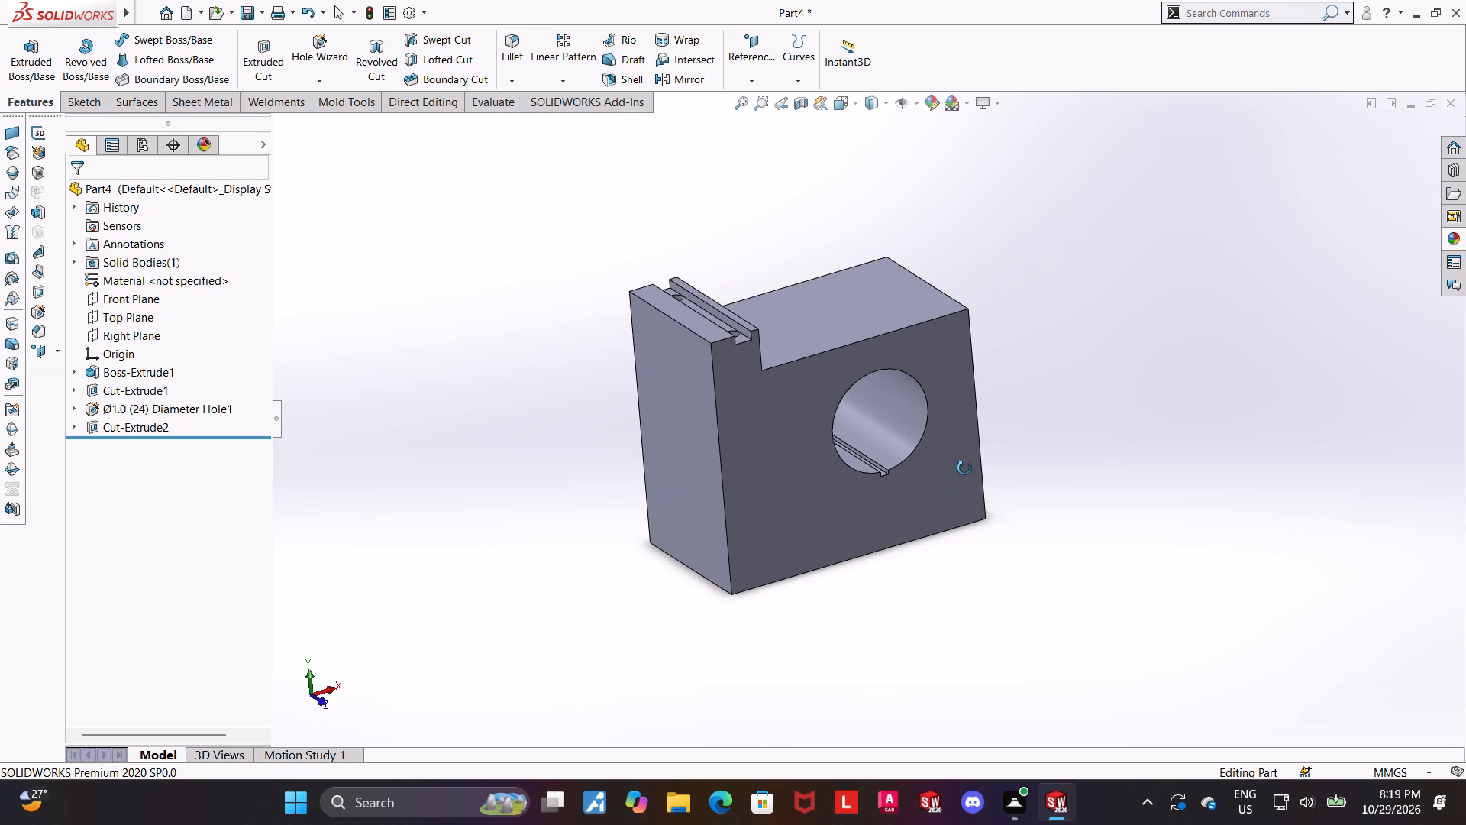
middle_drag(964, 468, 967, 462)
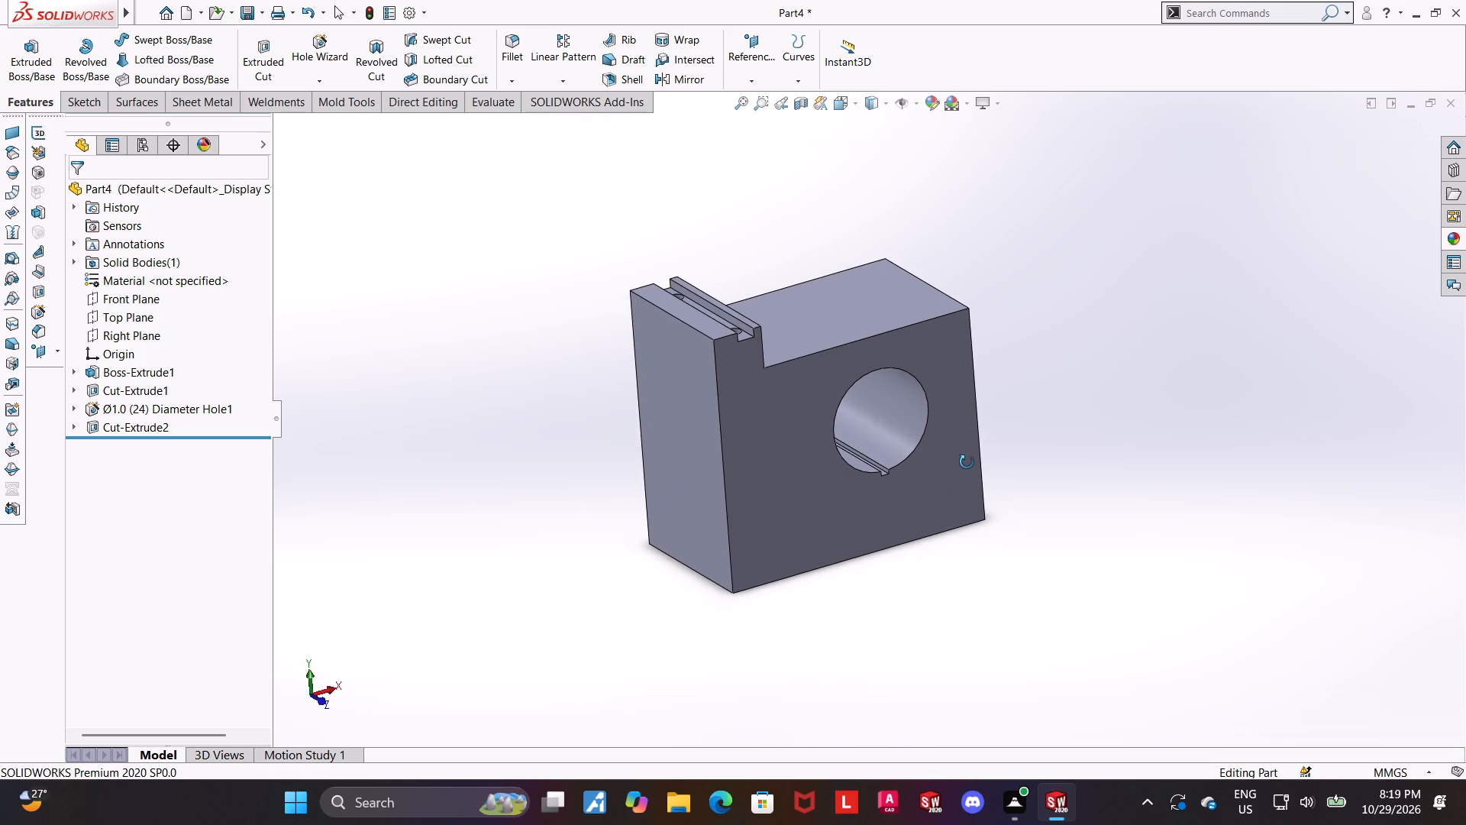
middle_drag(967, 462, 917, 473)
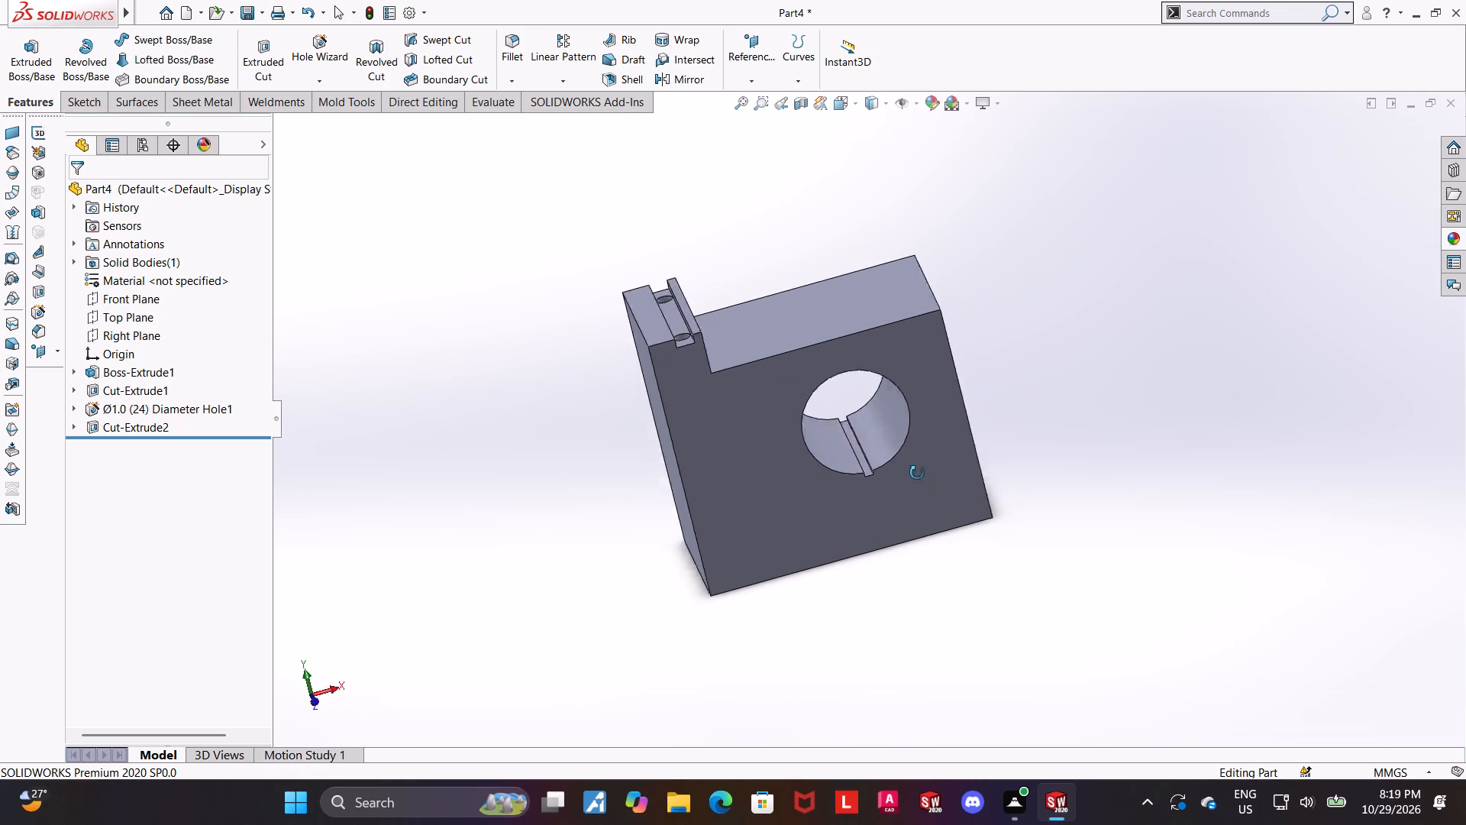
middle_drag(917, 473, 648, 619)
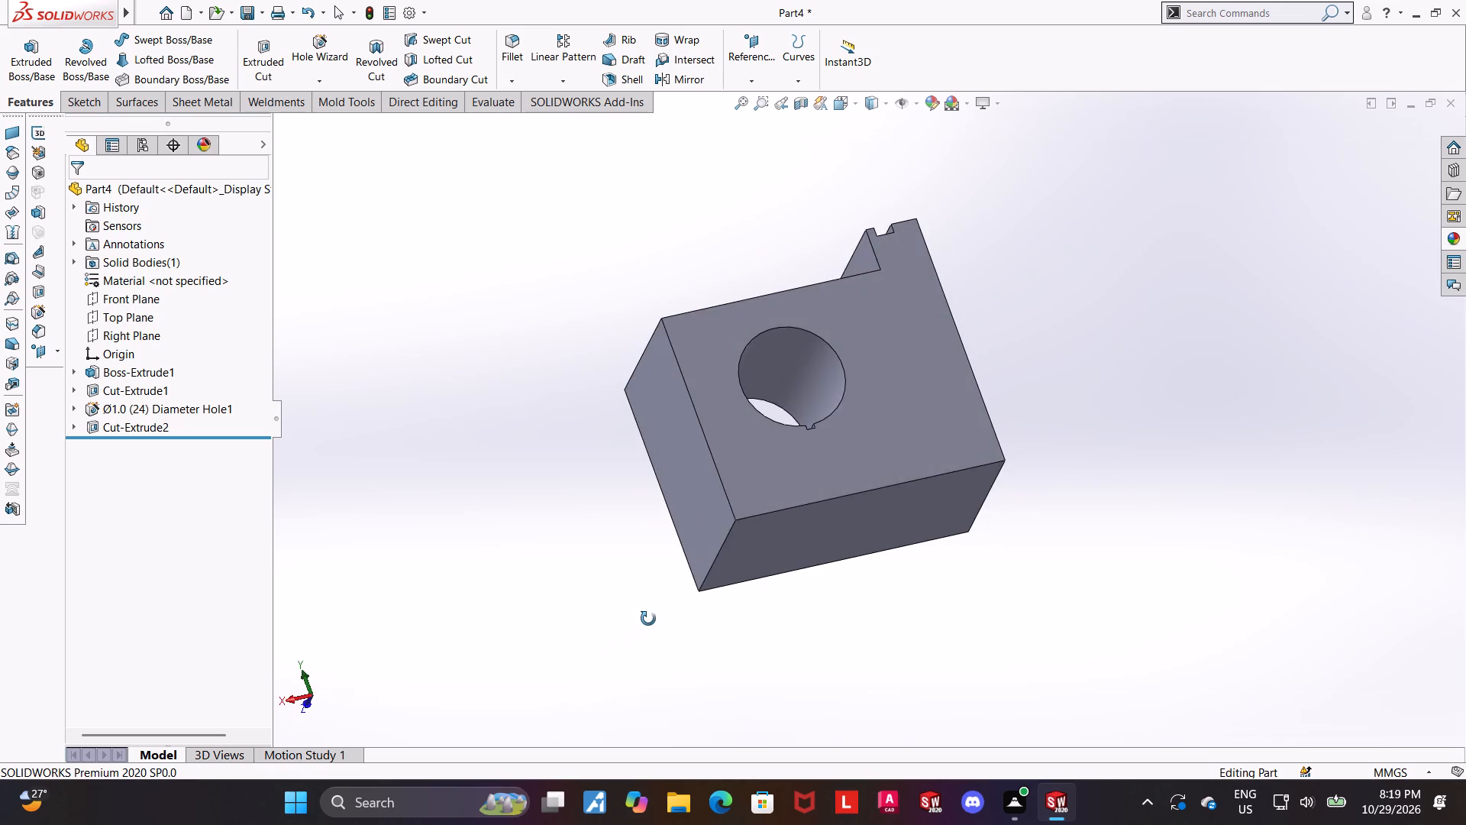
middle_drag(648, 619, 979, 595)
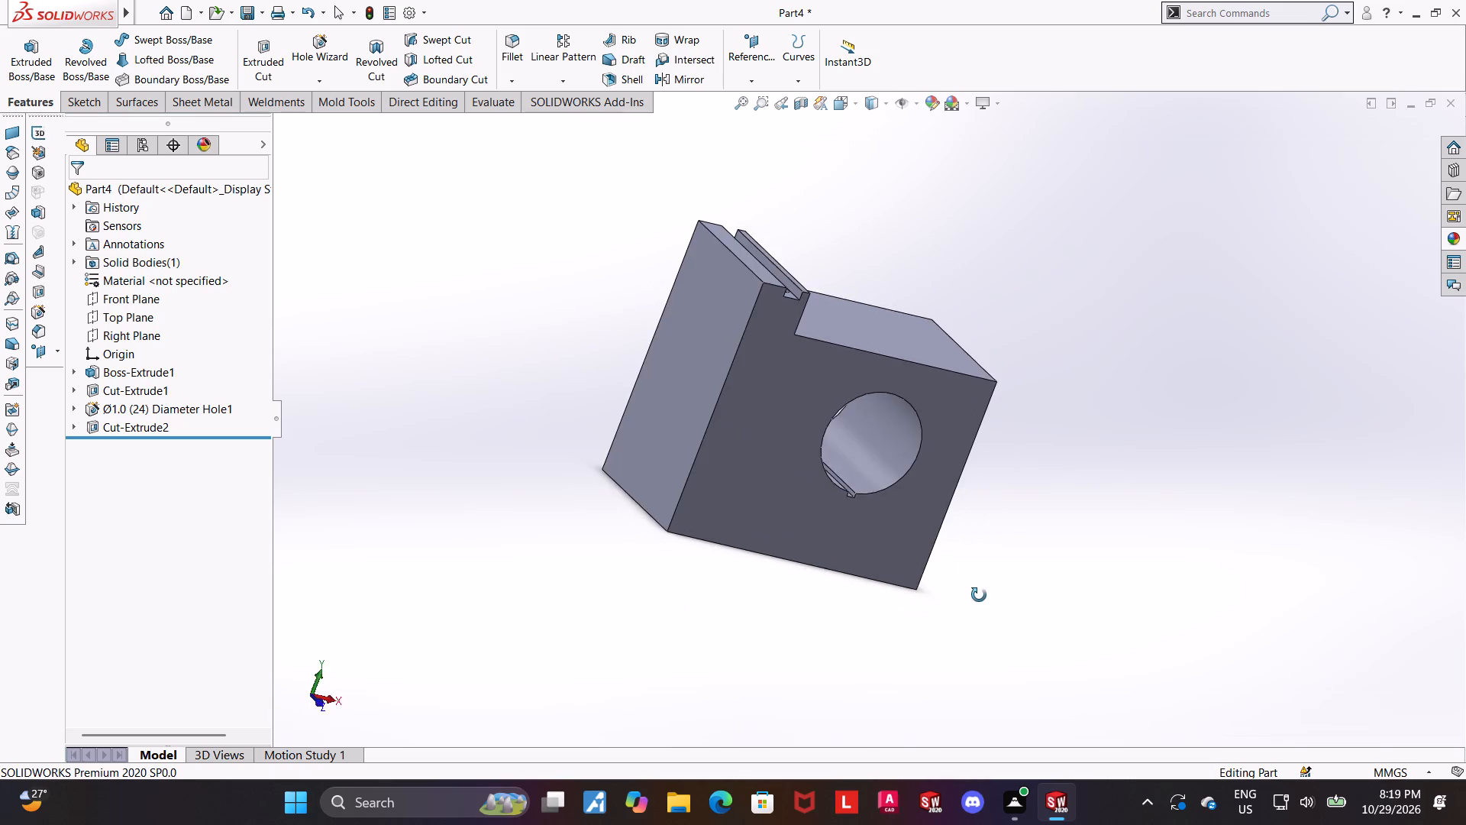
Inspect the block's bore, keyway, groove and outer faces from several angles.
middle_drag(979, 595, 896, 499)
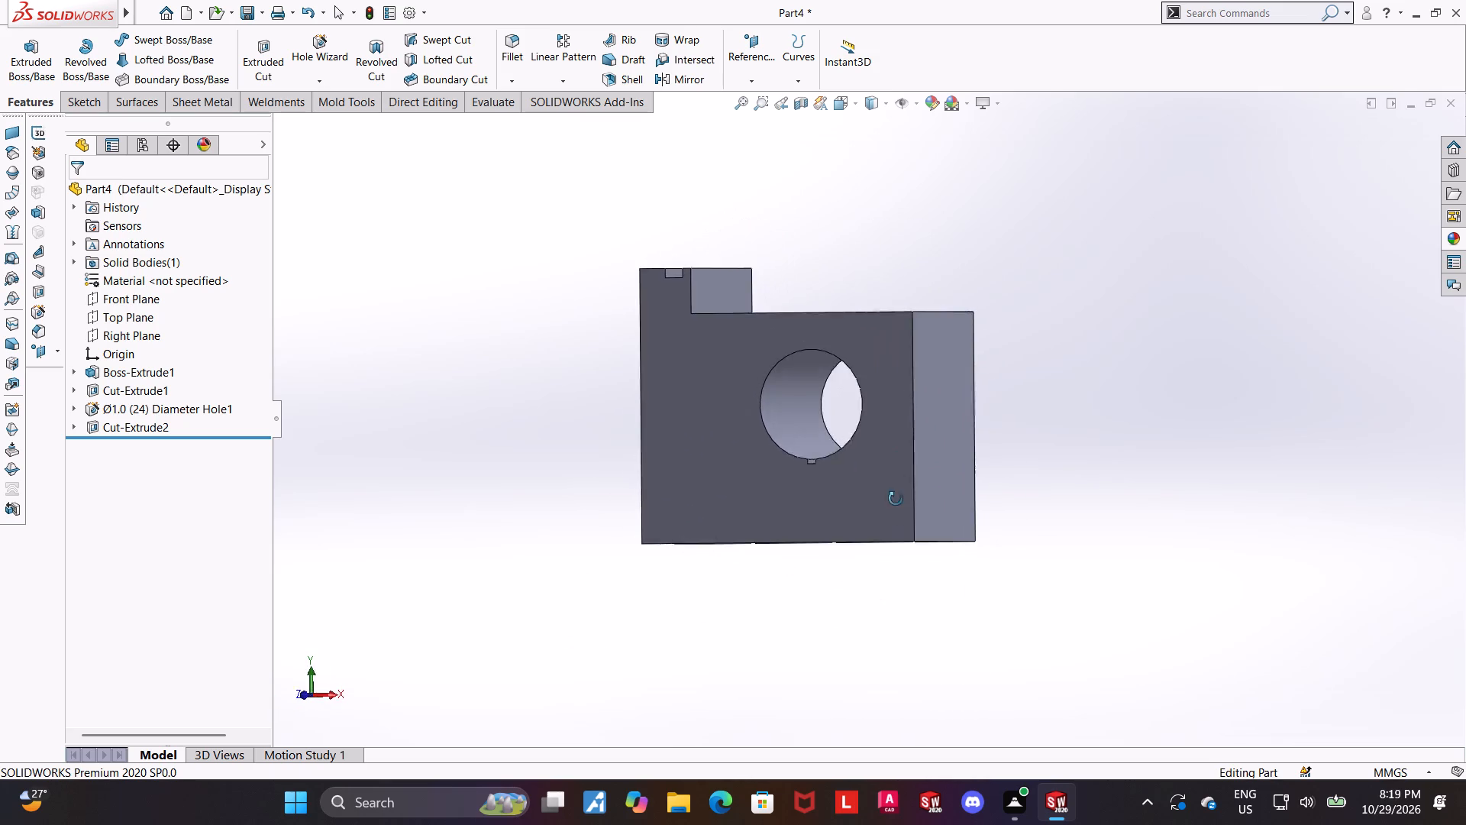
middle_drag(896, 499, 883, 552)
scroll(917, 367, down, 2)
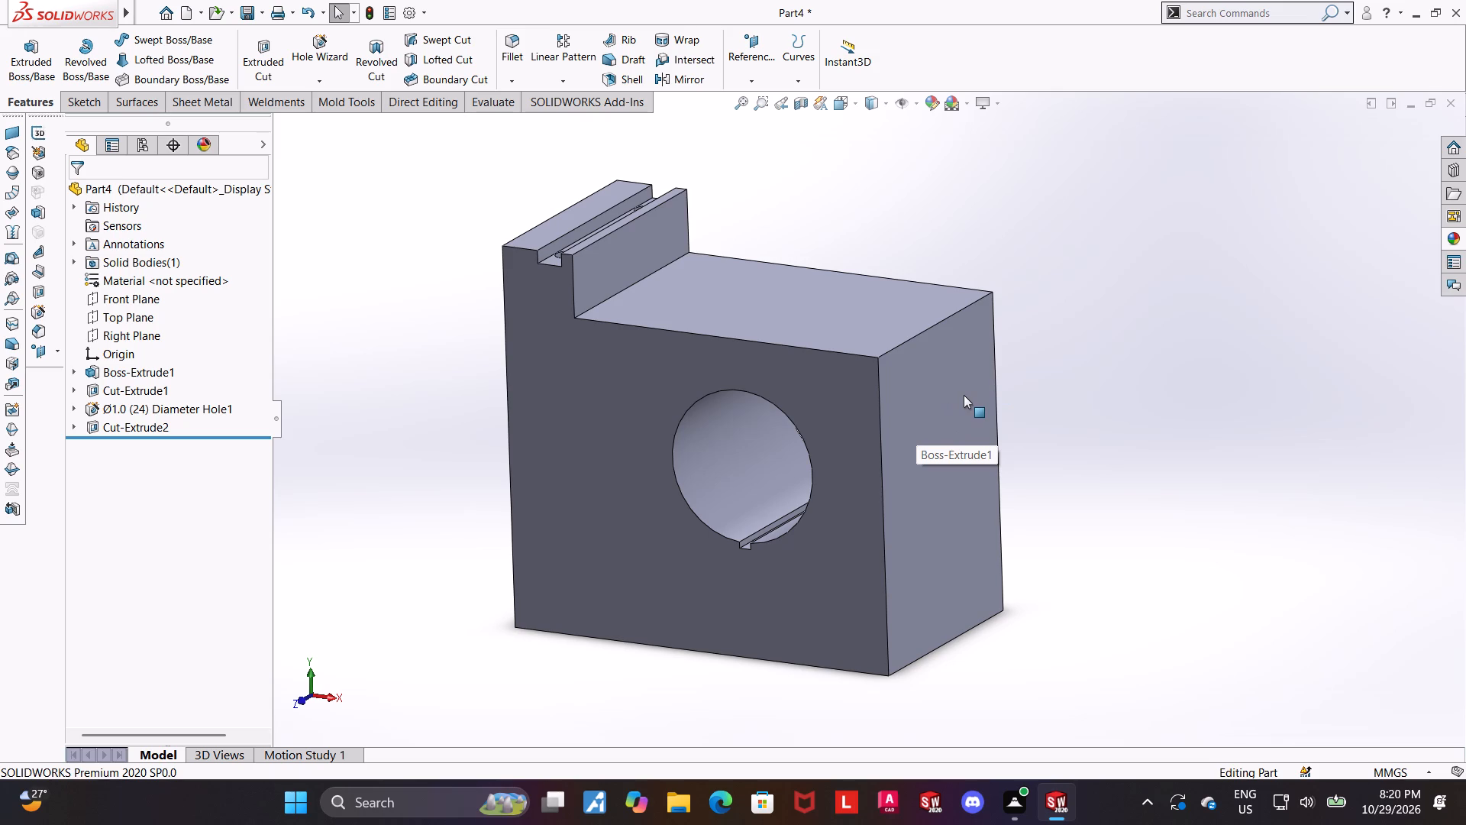
scroll(964, 395, up, 1)
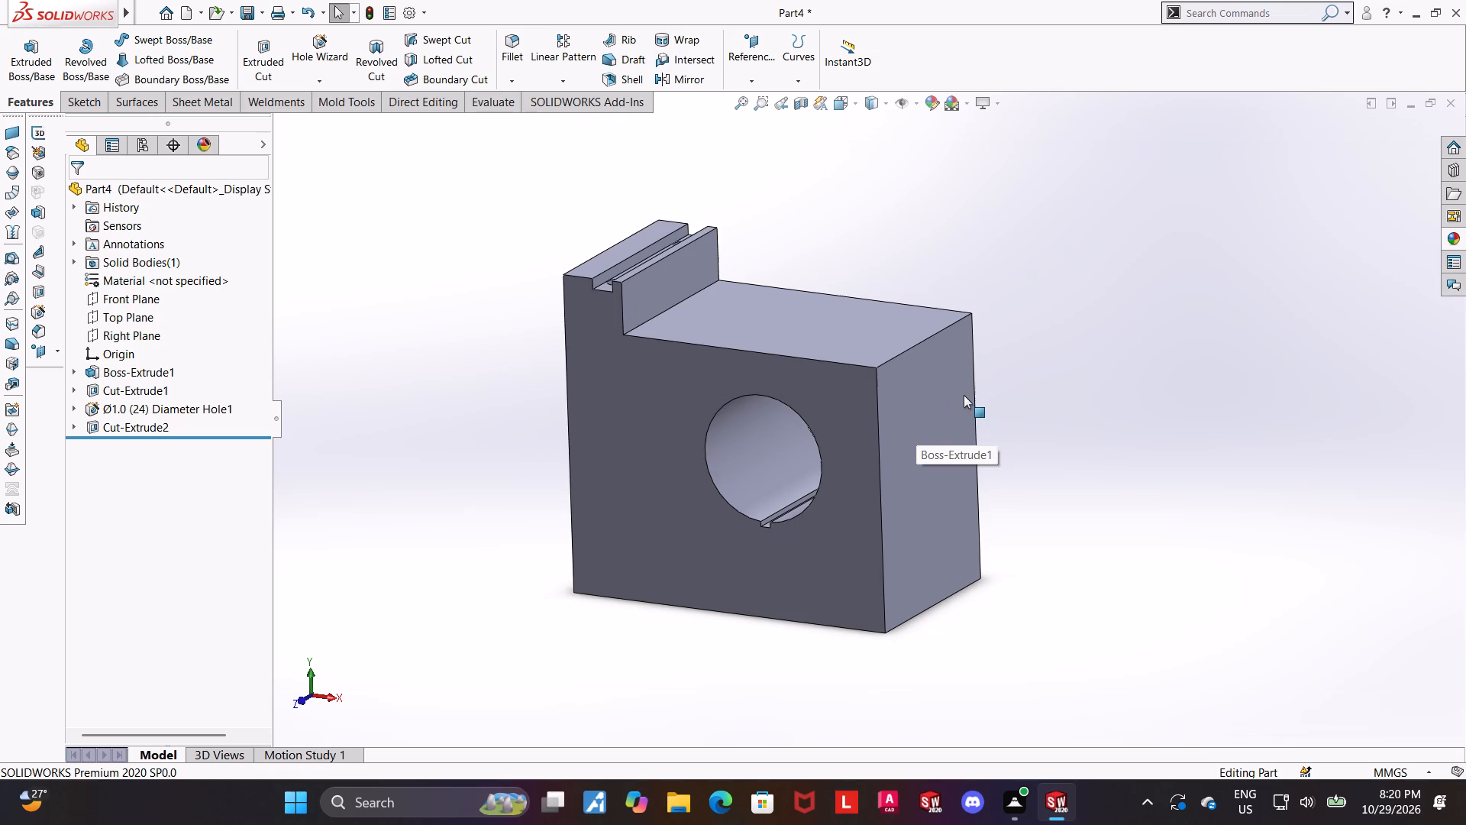
scroll(964, 395, down, 2)
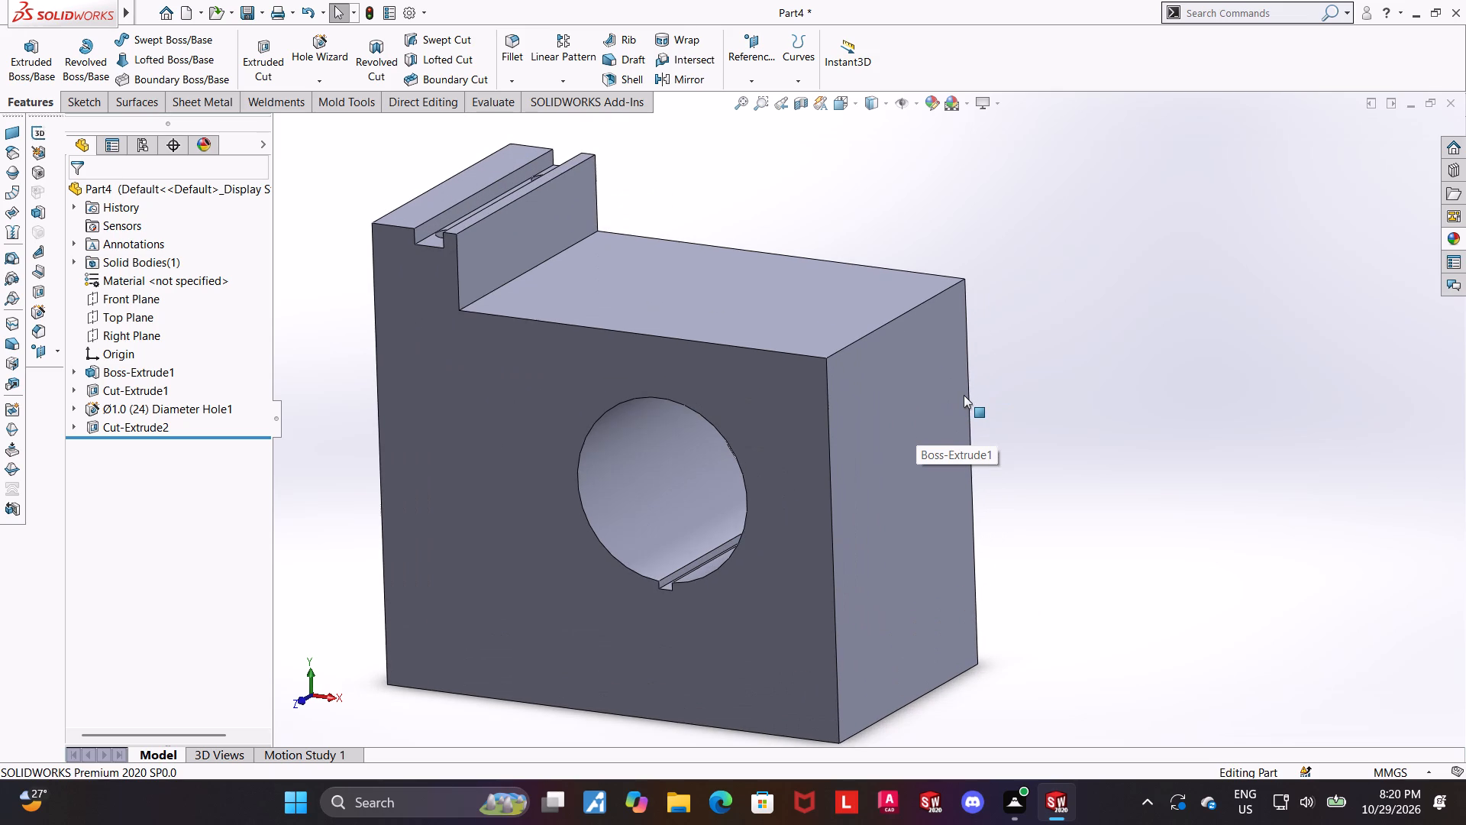
middle_drag(915, 416, 967, 438)
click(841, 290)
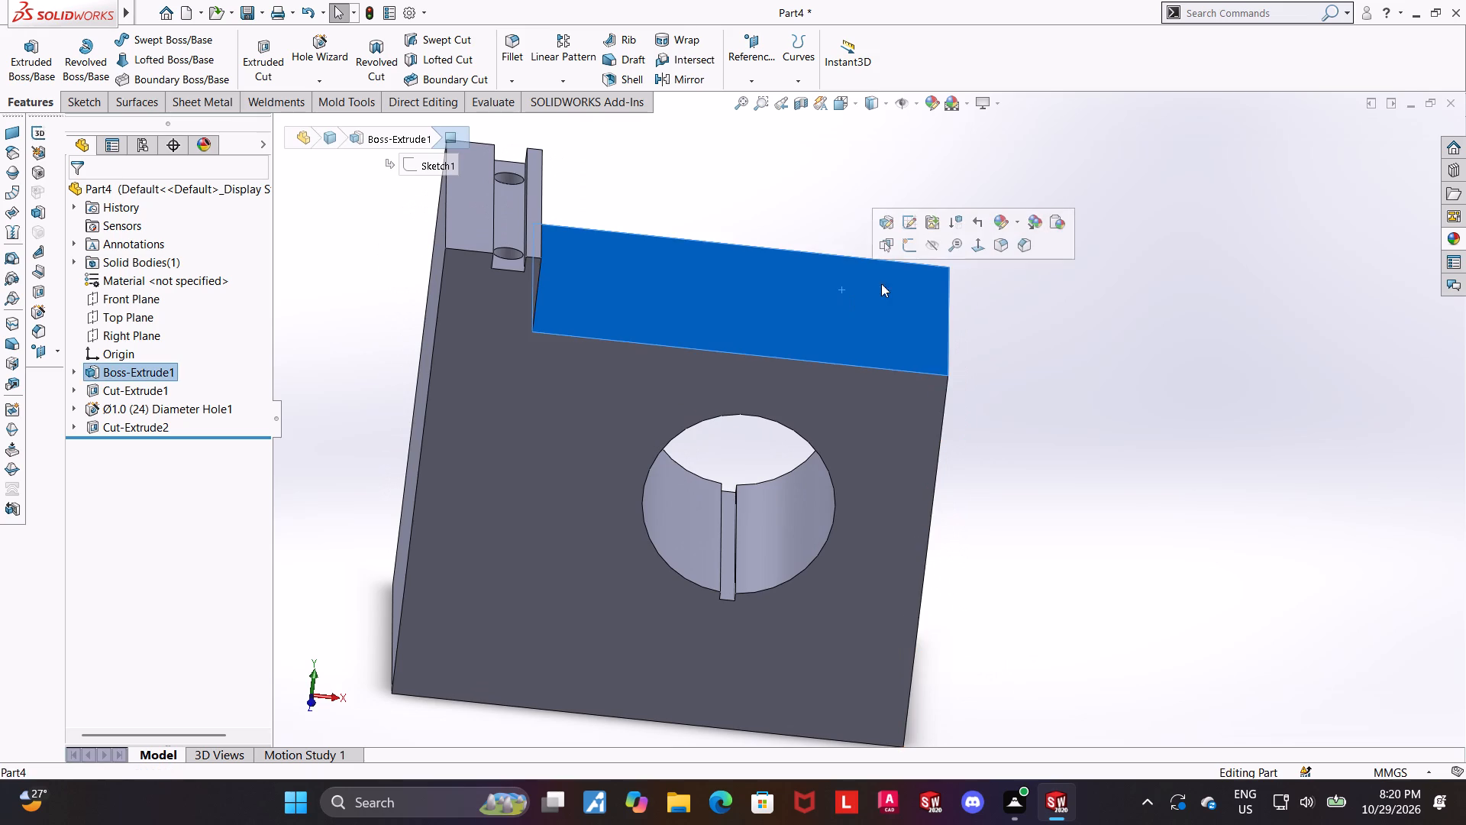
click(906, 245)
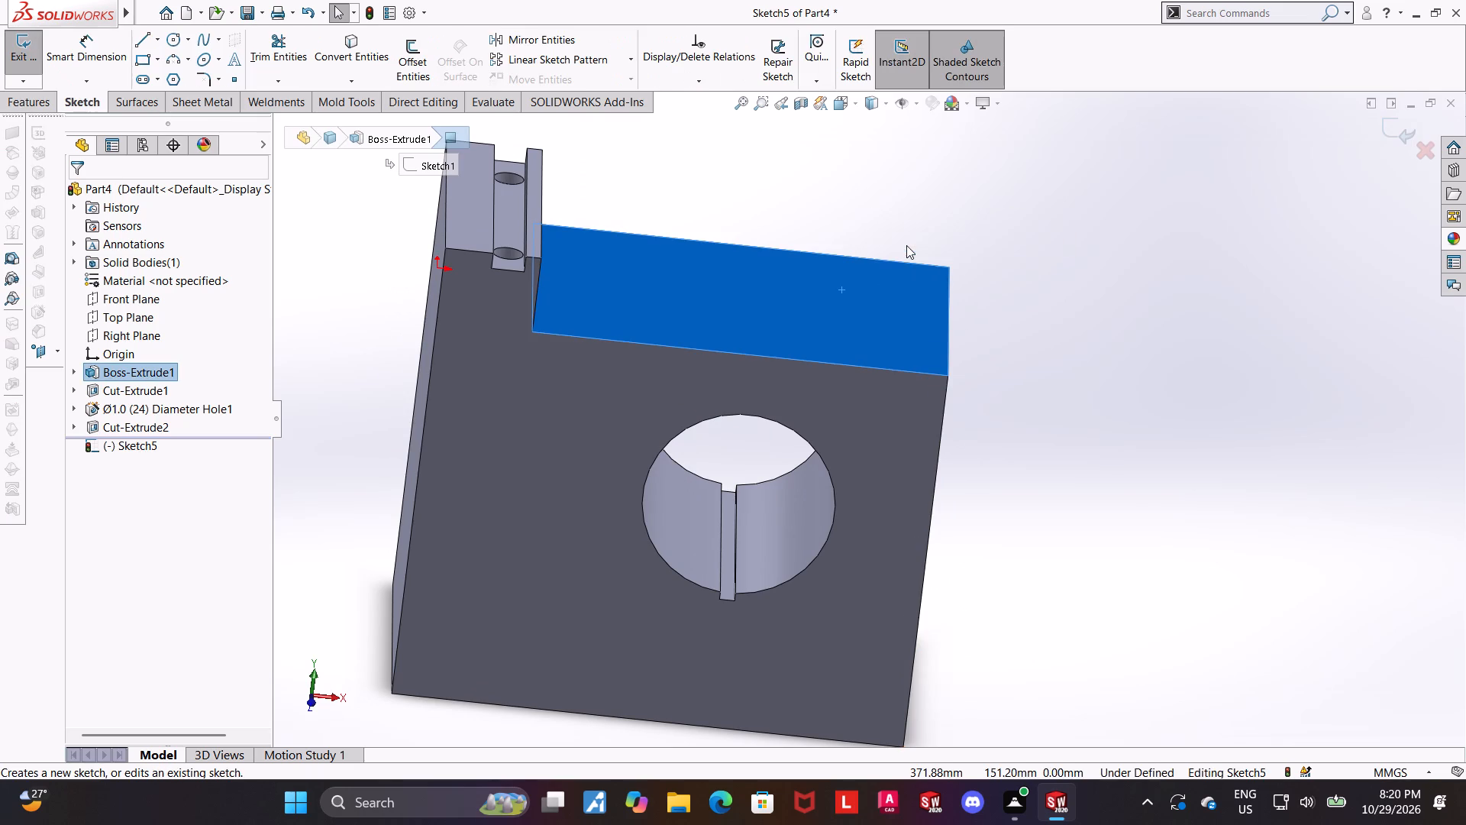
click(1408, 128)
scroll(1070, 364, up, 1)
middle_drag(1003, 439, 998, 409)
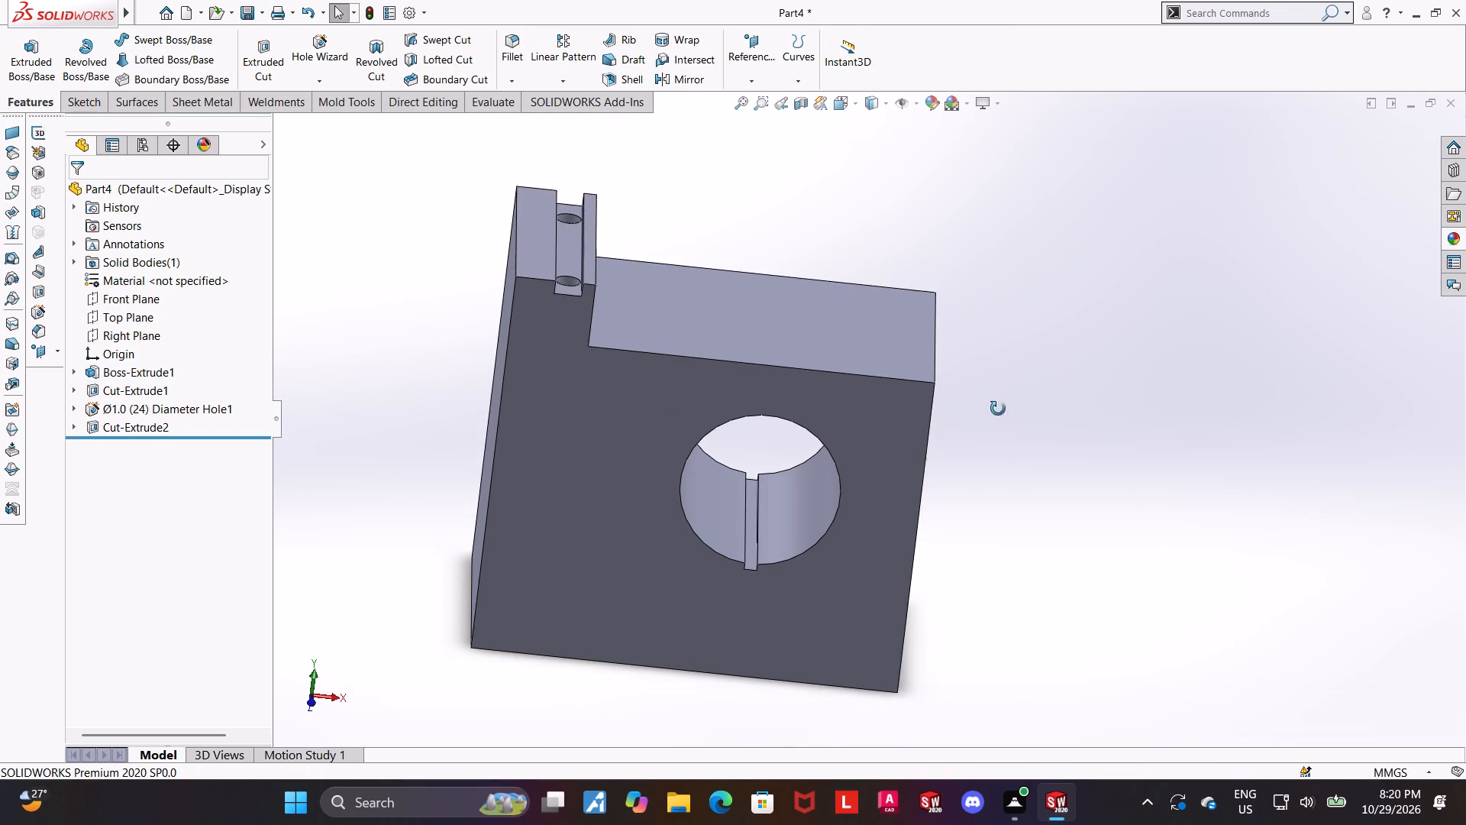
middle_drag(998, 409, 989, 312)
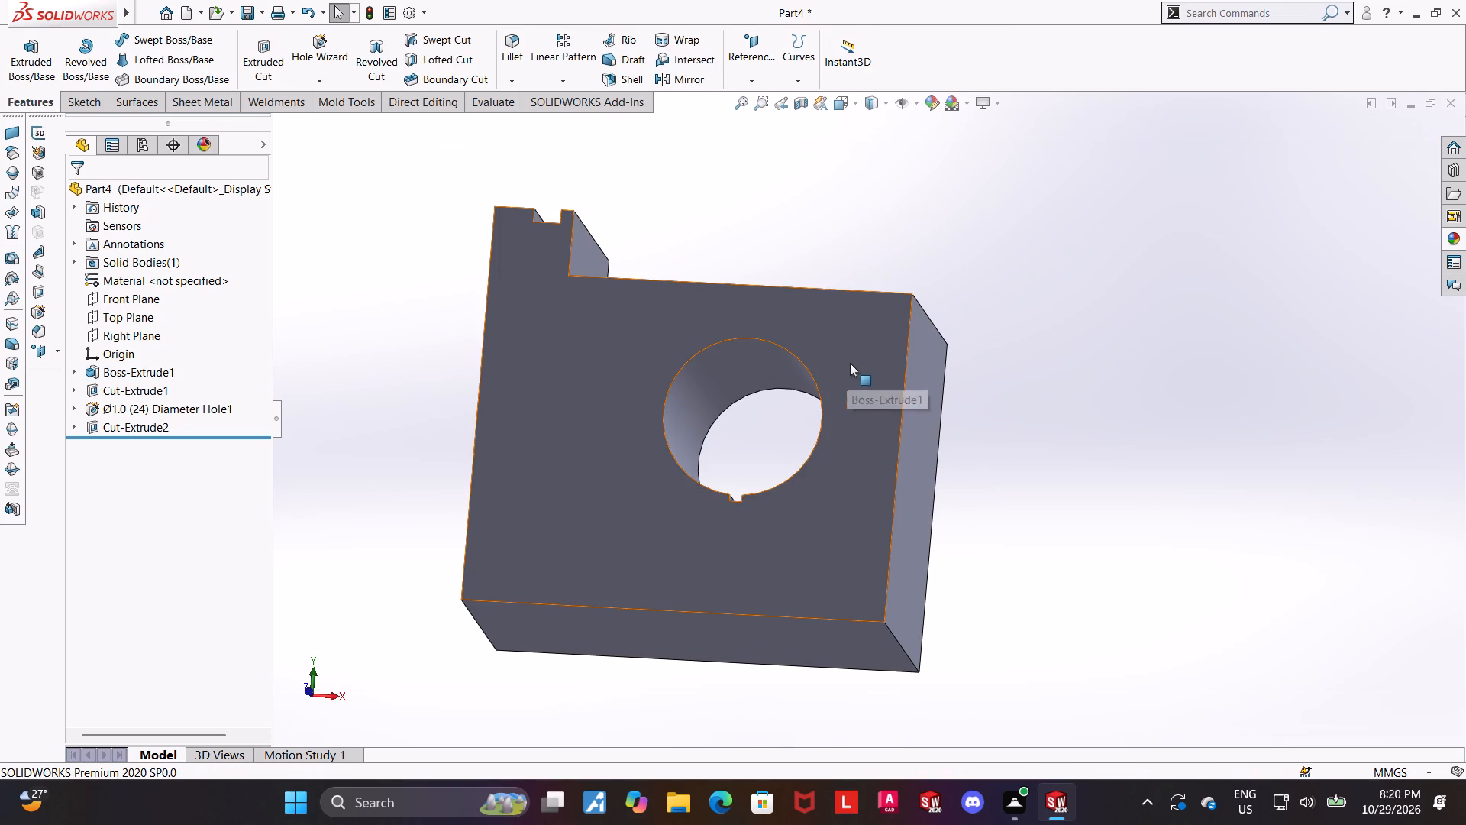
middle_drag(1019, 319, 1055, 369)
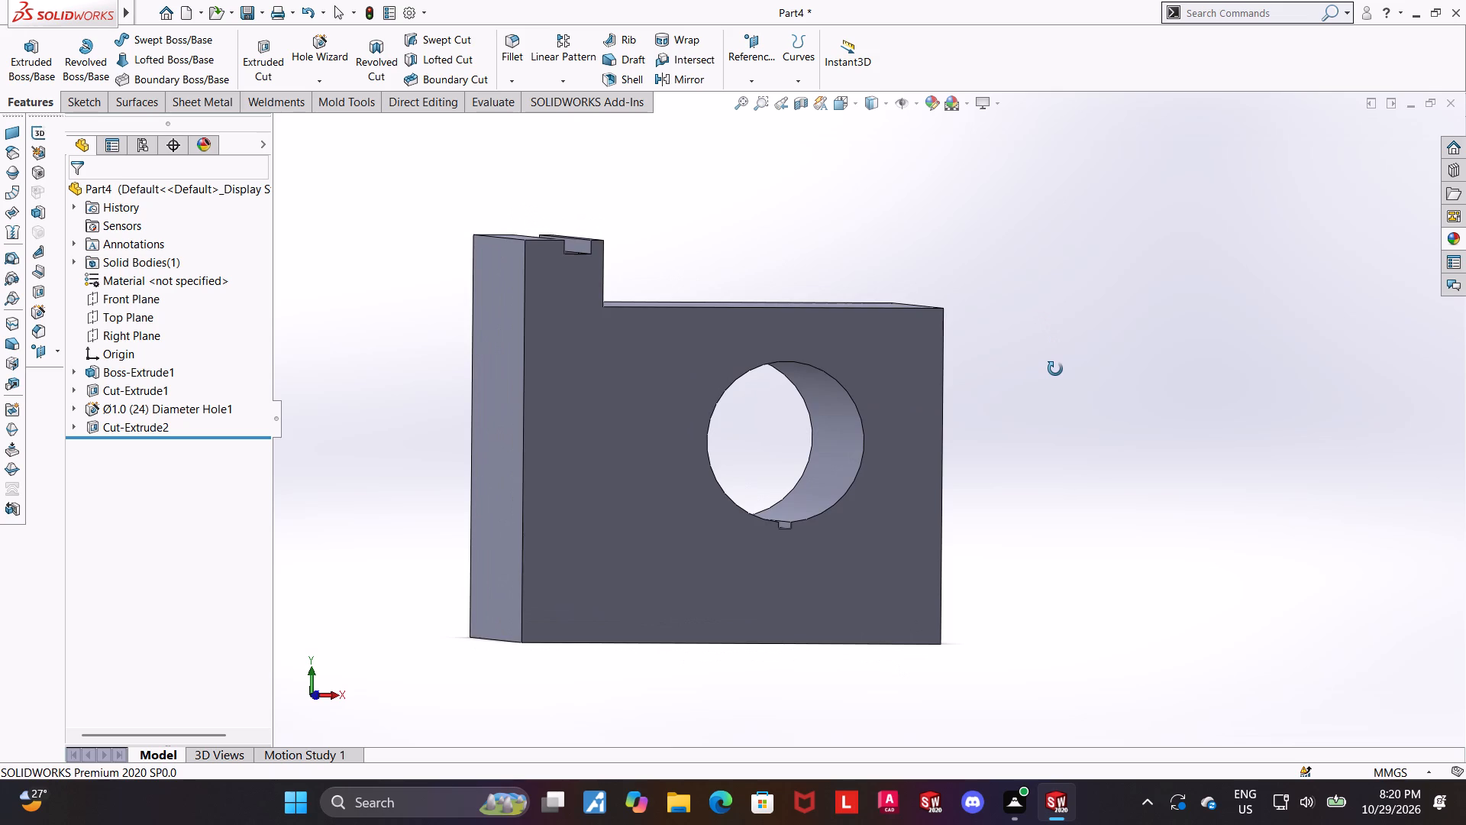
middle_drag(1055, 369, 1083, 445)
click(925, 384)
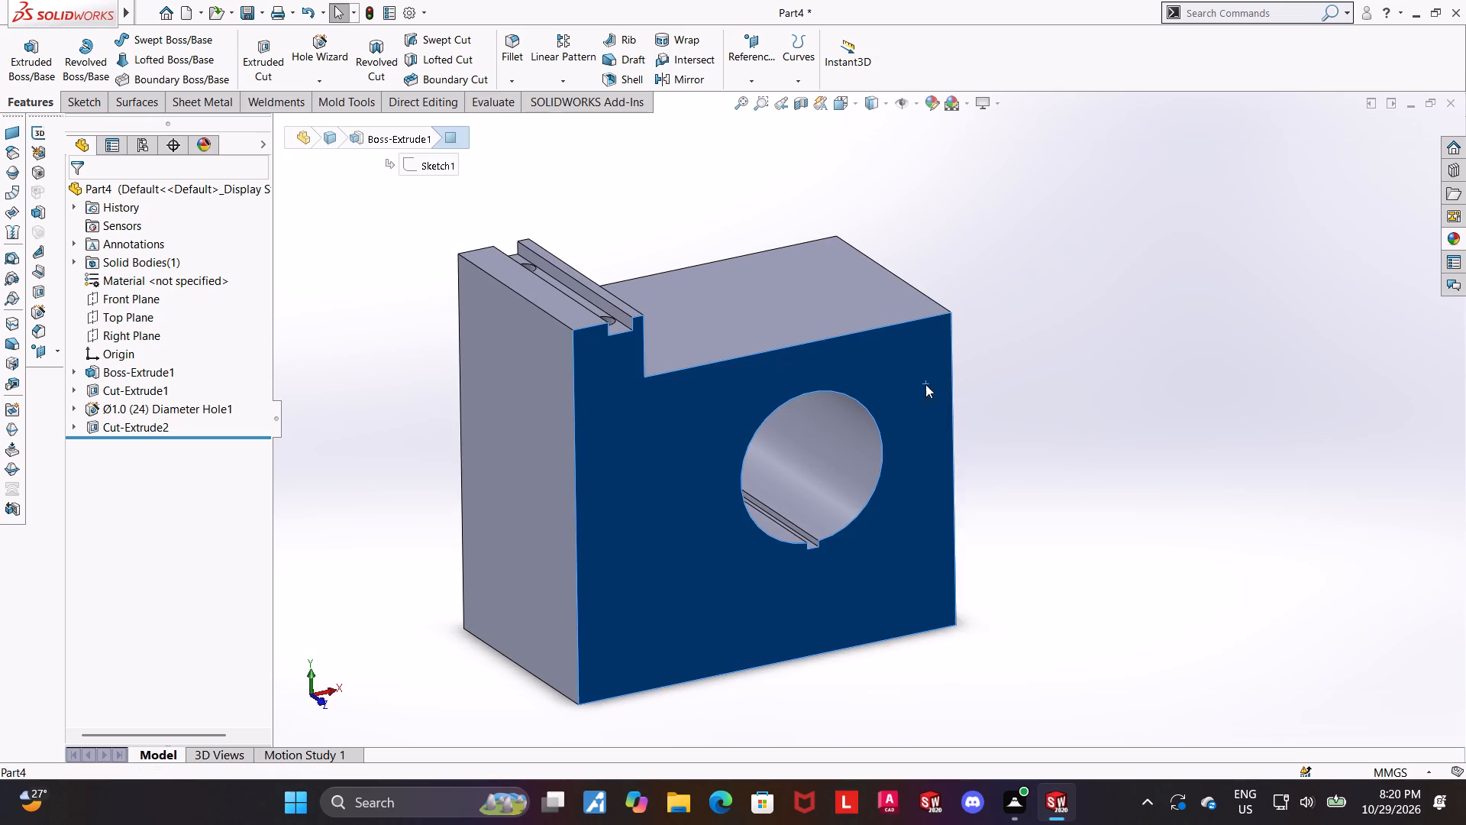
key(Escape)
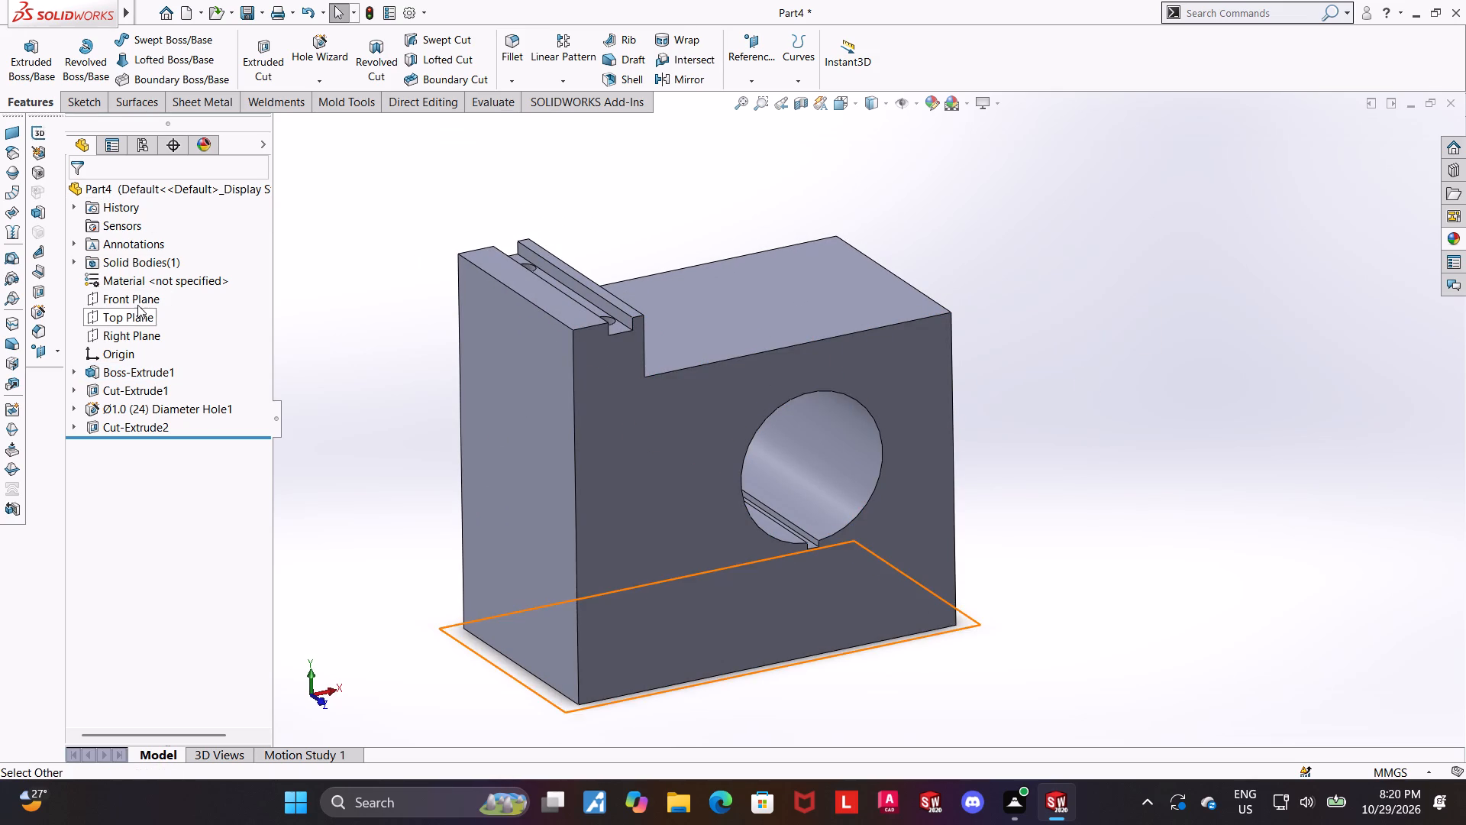
Open a new sketch on the Front Plane and orient the view normal to it.
click(137, 303)
click(150, 280)
click(143, 440)
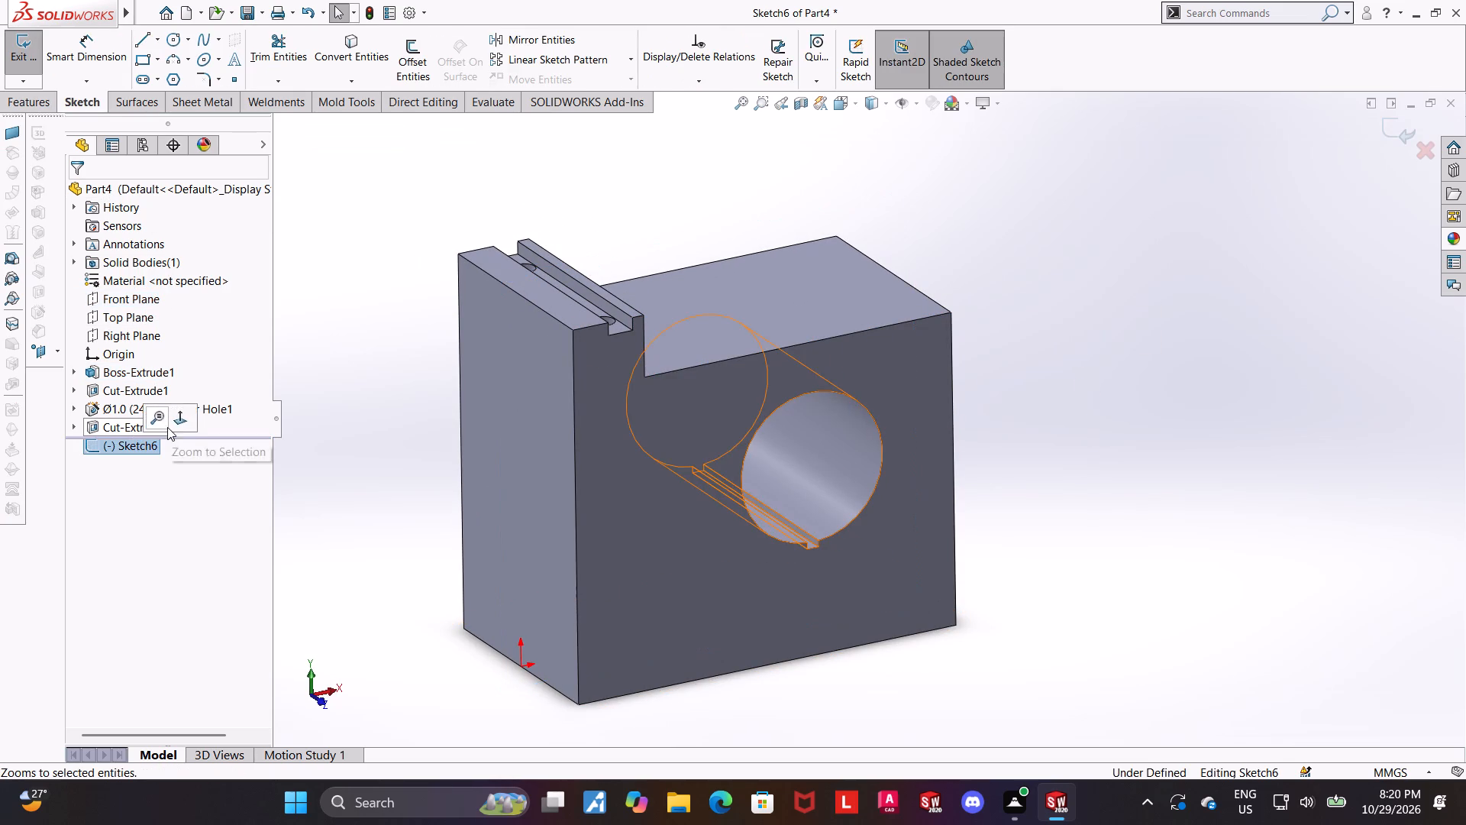
click(167, 427)
click(157, 450)
click(191, 431)
key(Escape)
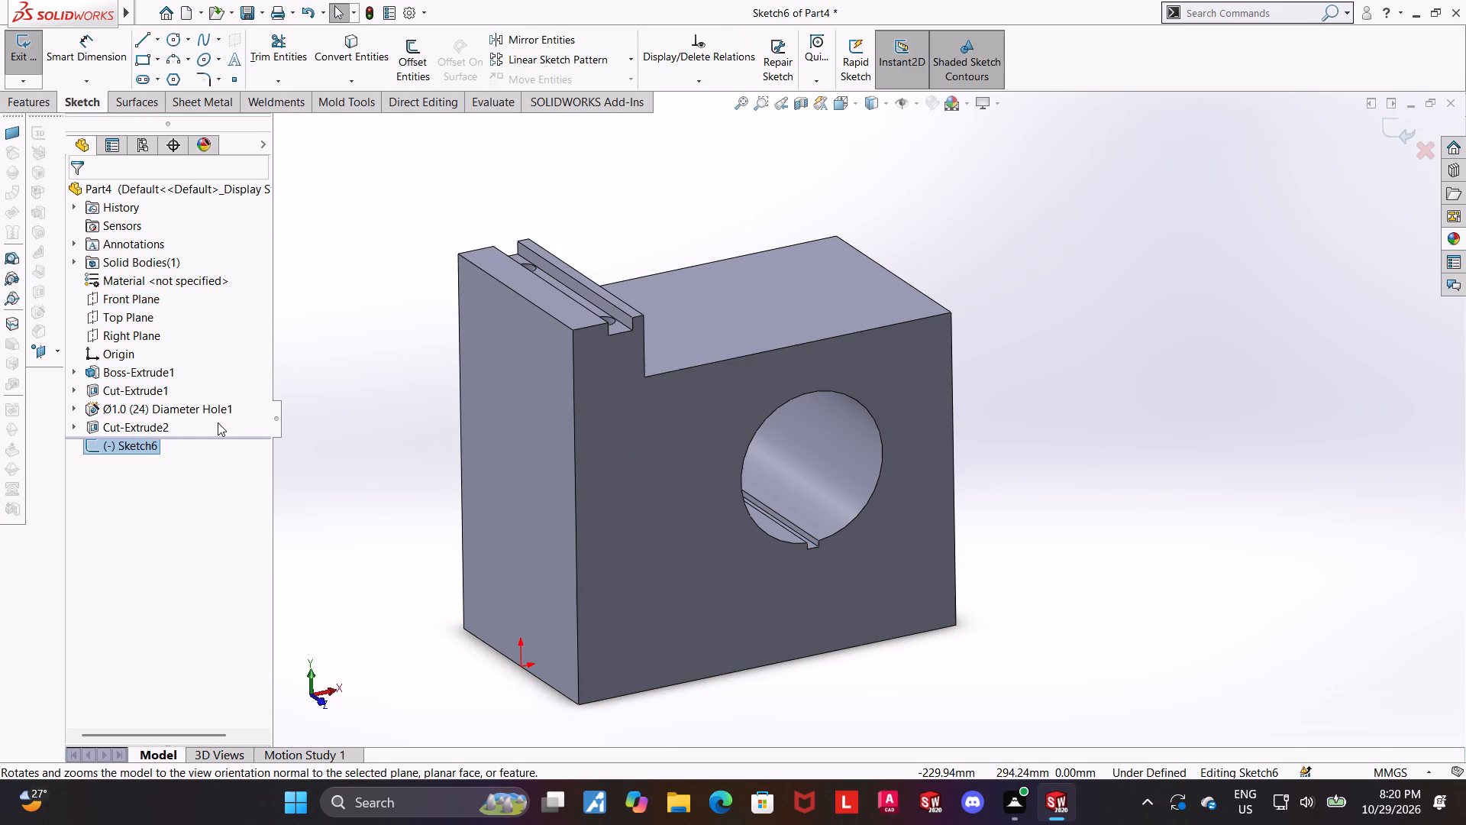
click(132, 445)
click(178, 428)
key(Escape)
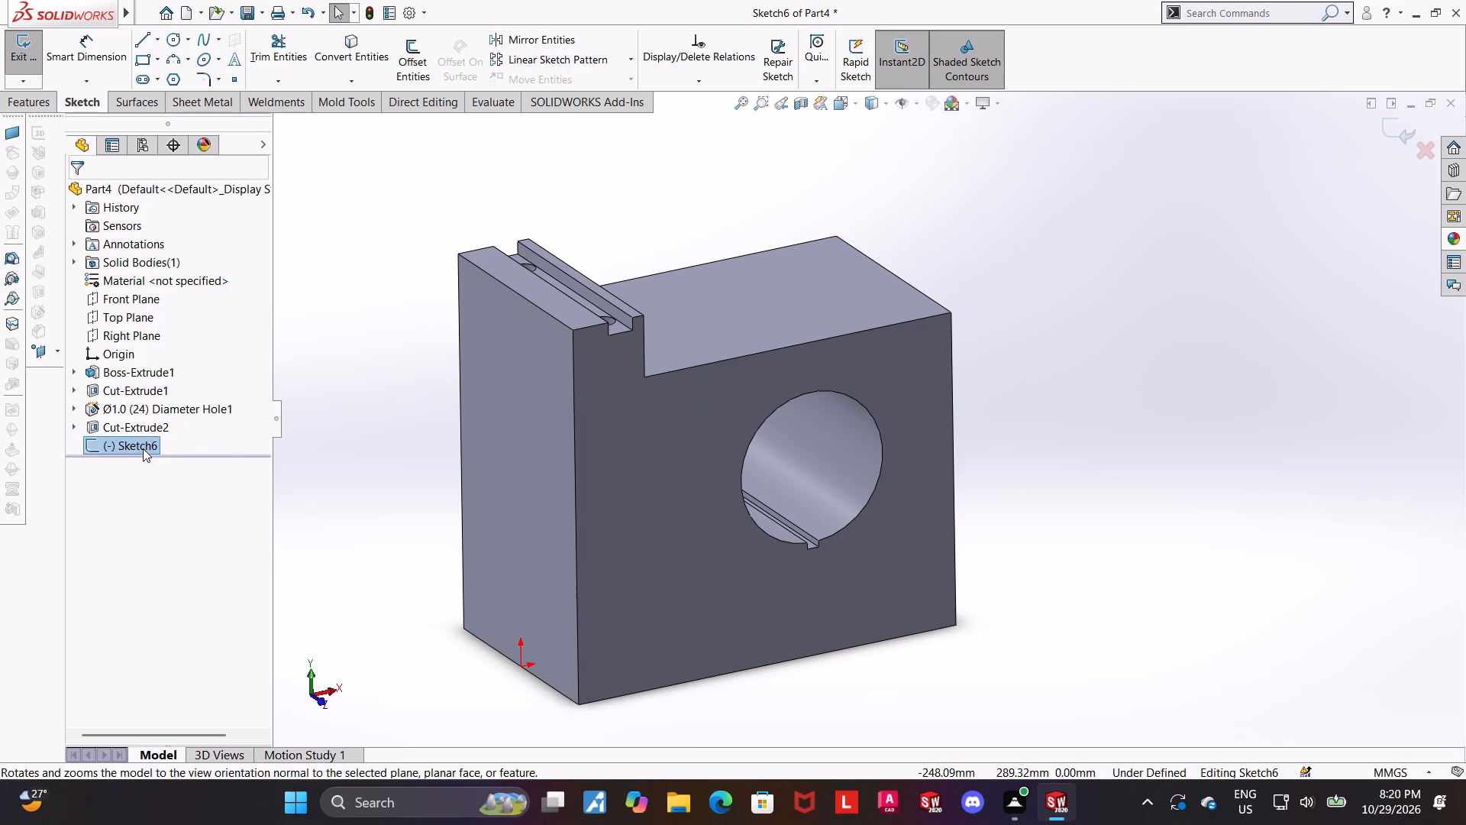
click(143, 449)
click(183, 421)
key(Escape)
click(153, 451)
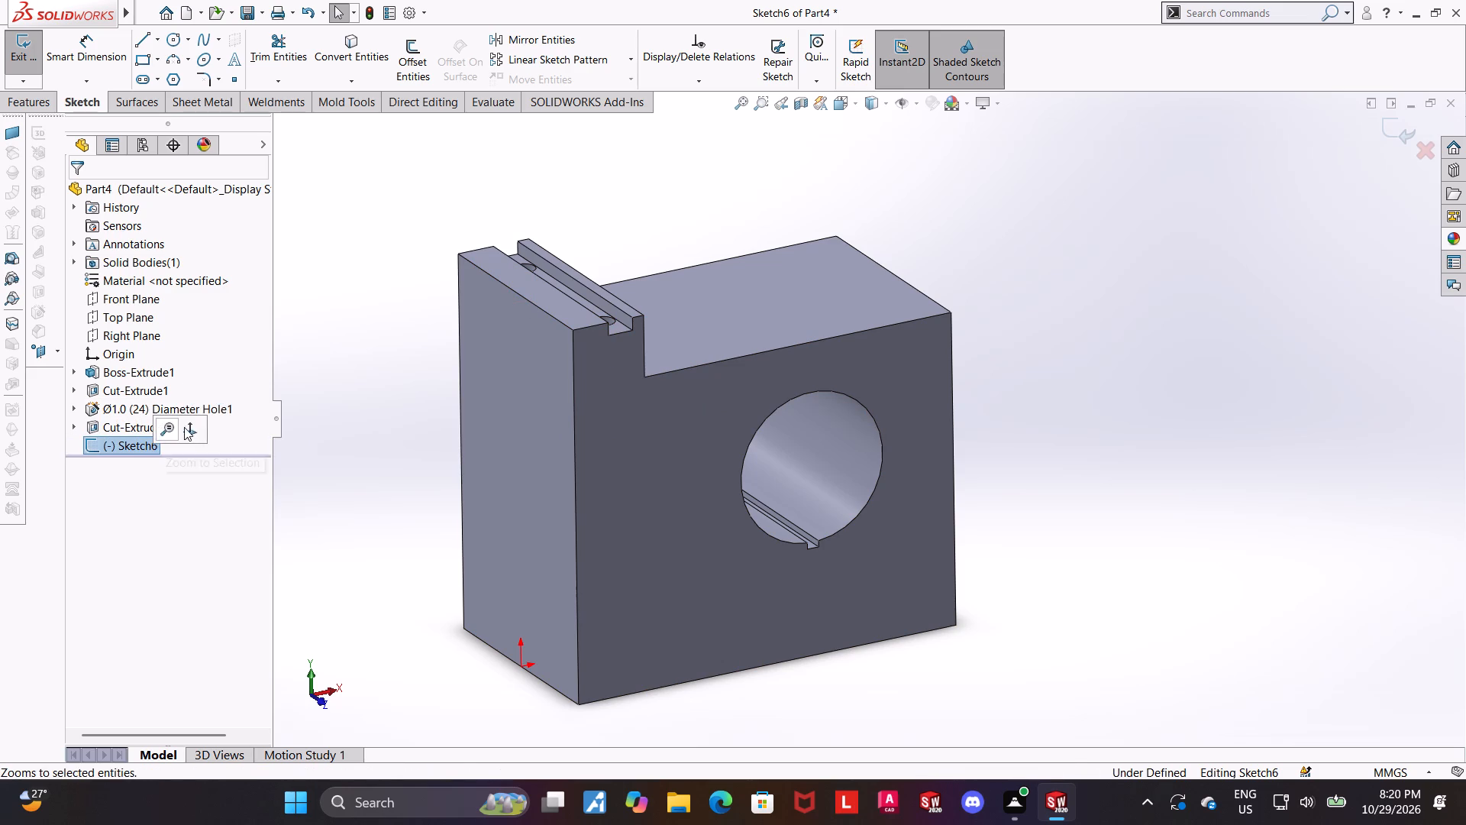
click(186, 427)
click(458, 432)
click(114, 450)
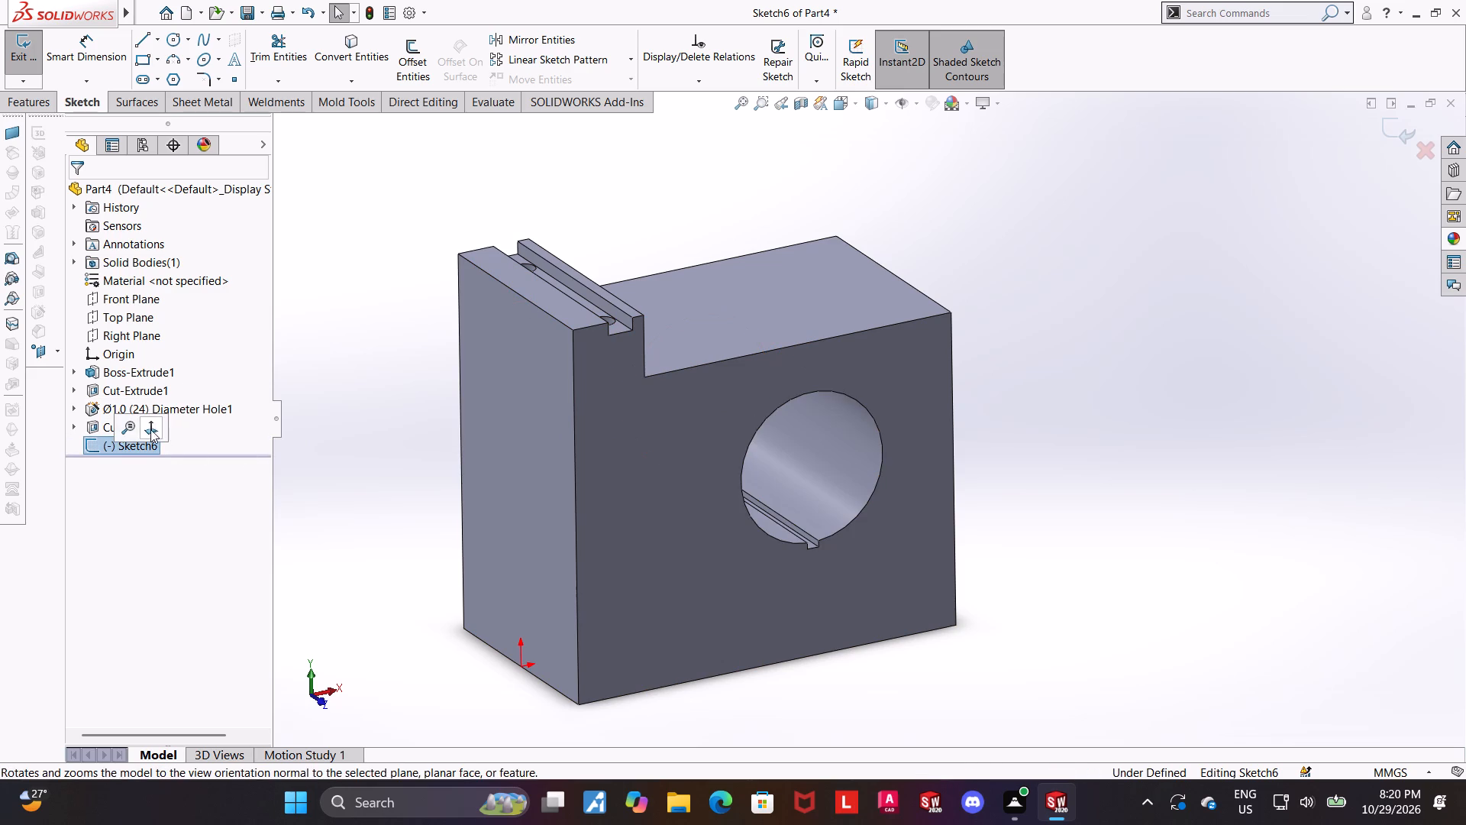
click(150, 429)
scroll(1258, 387, up, 3)
scroll(1125, 351, down, 3)
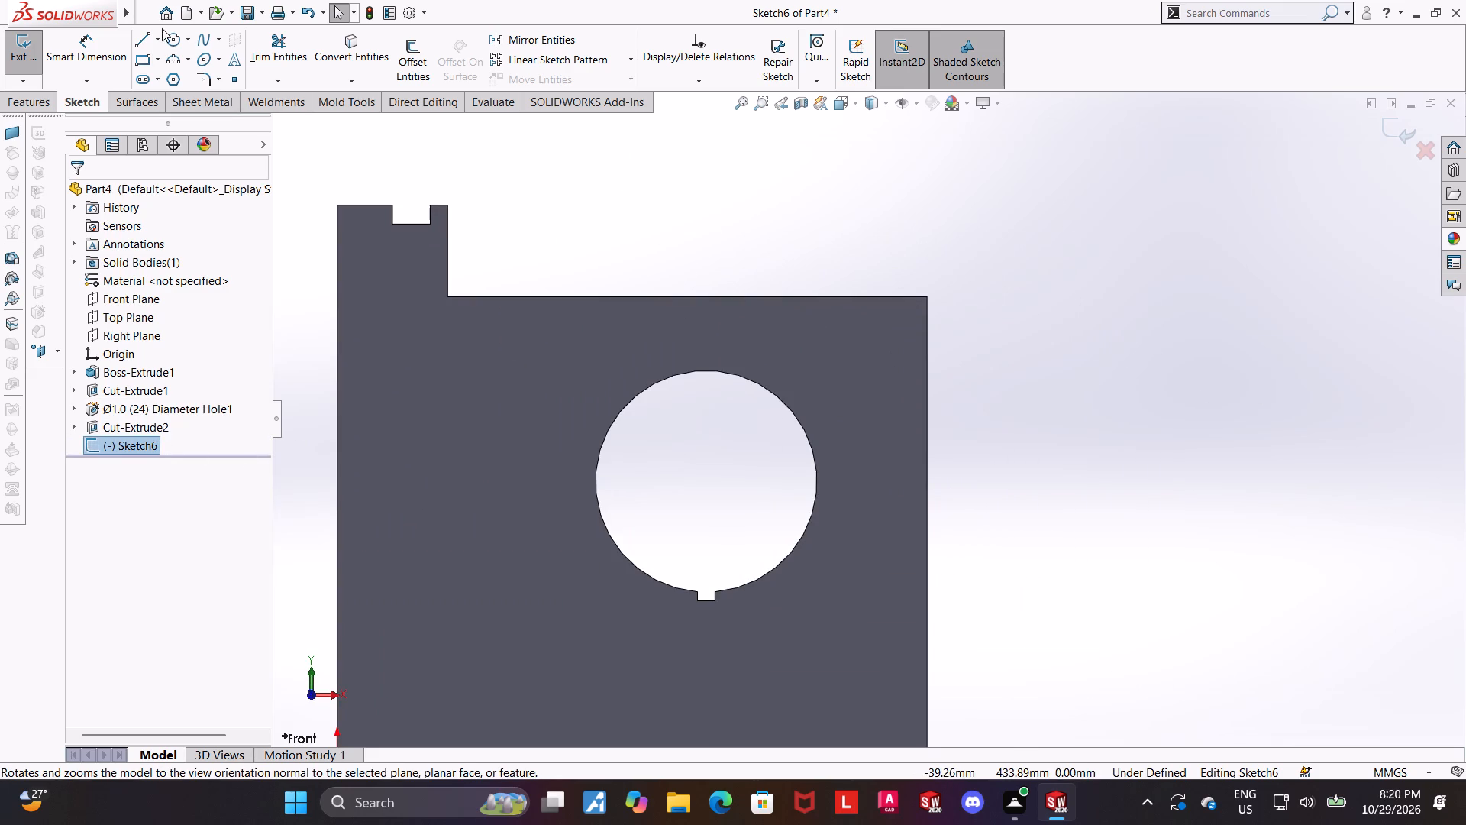
Sketch a corner rectangle about 156 by 136 mm from the step's upper outer corner to near the bore's centre.
click(144, 57)
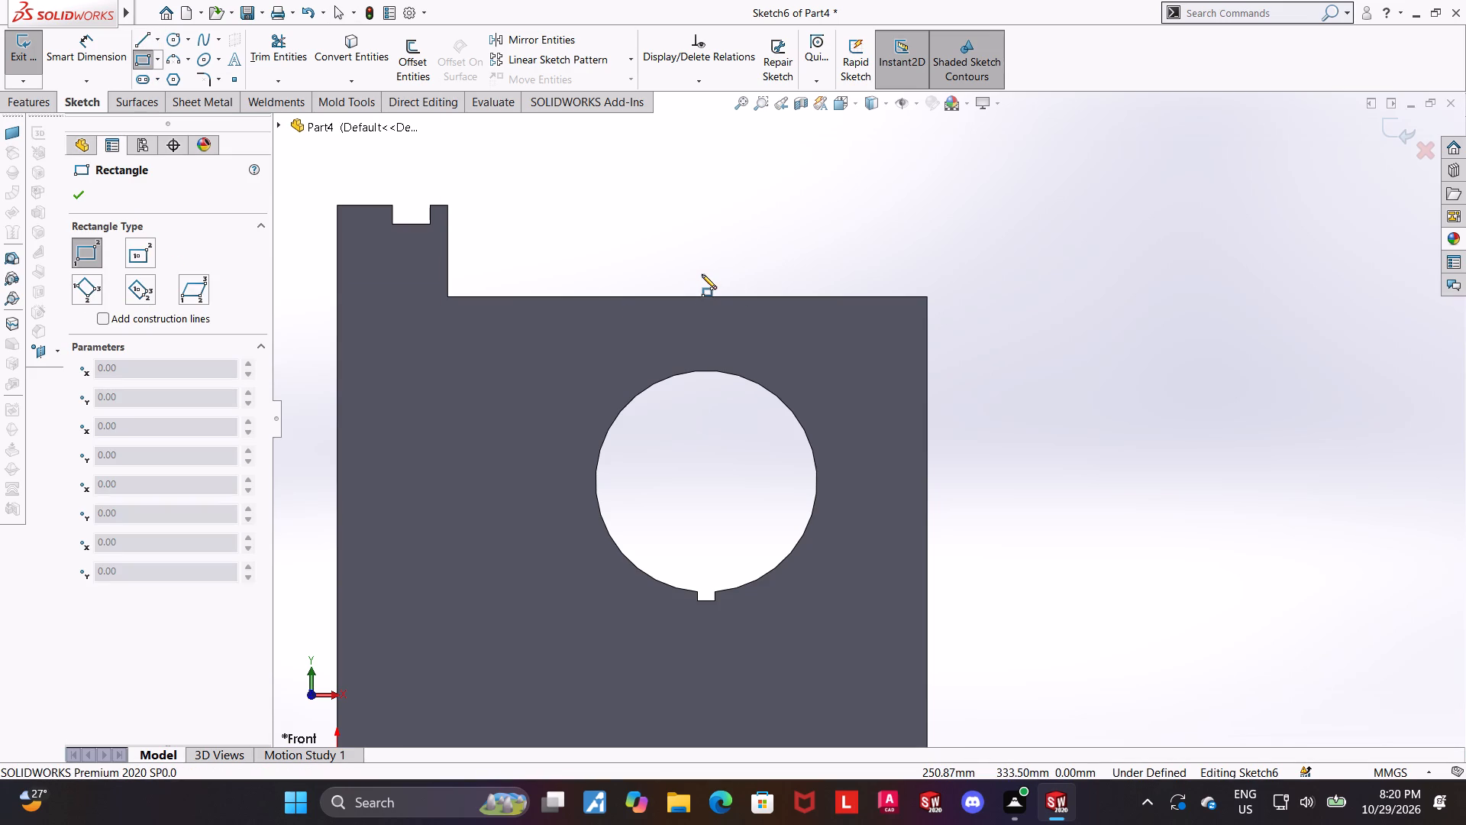
click(927, 298)
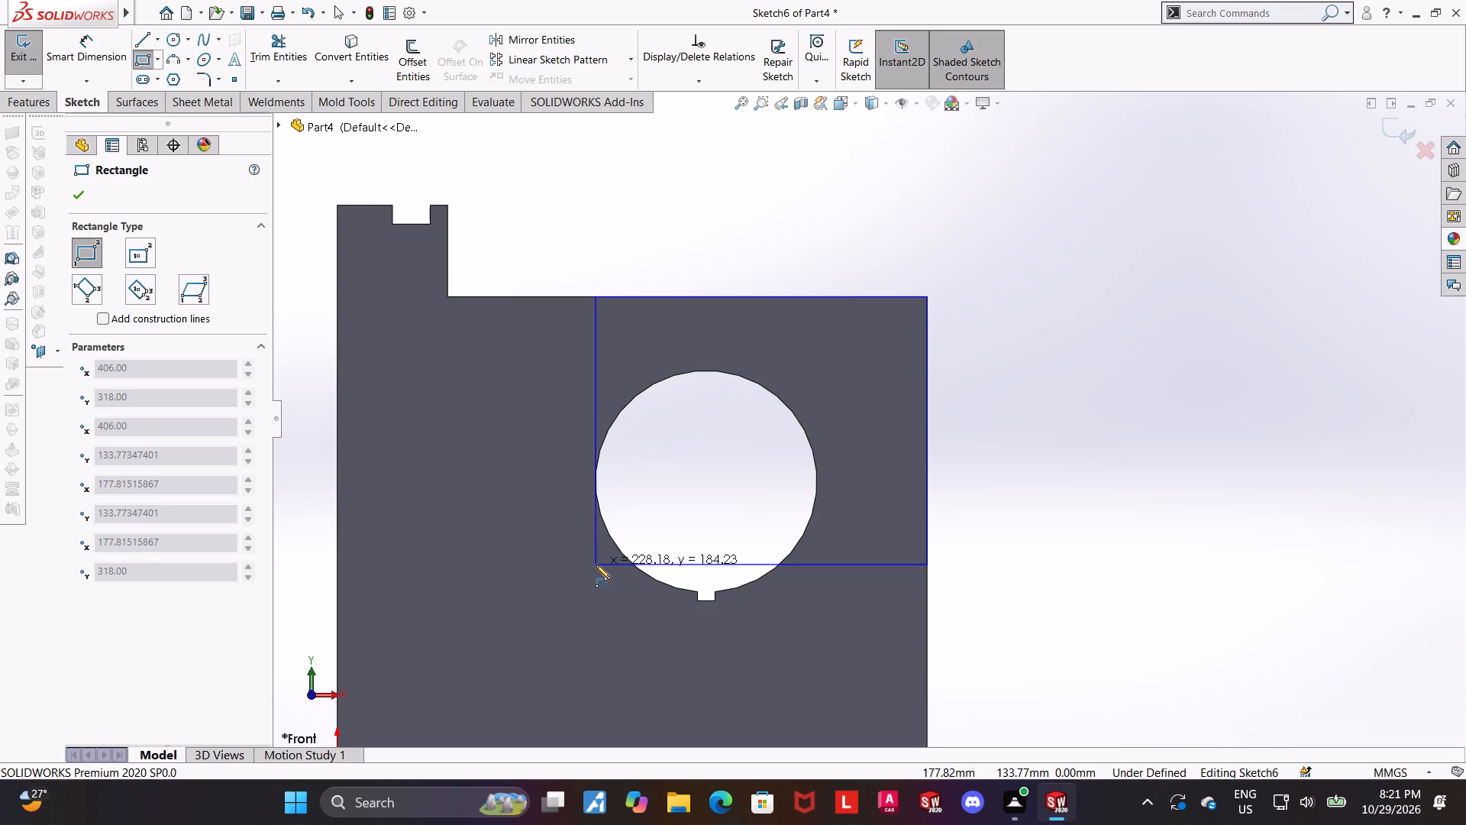
click(702, 498)
key(Escape)
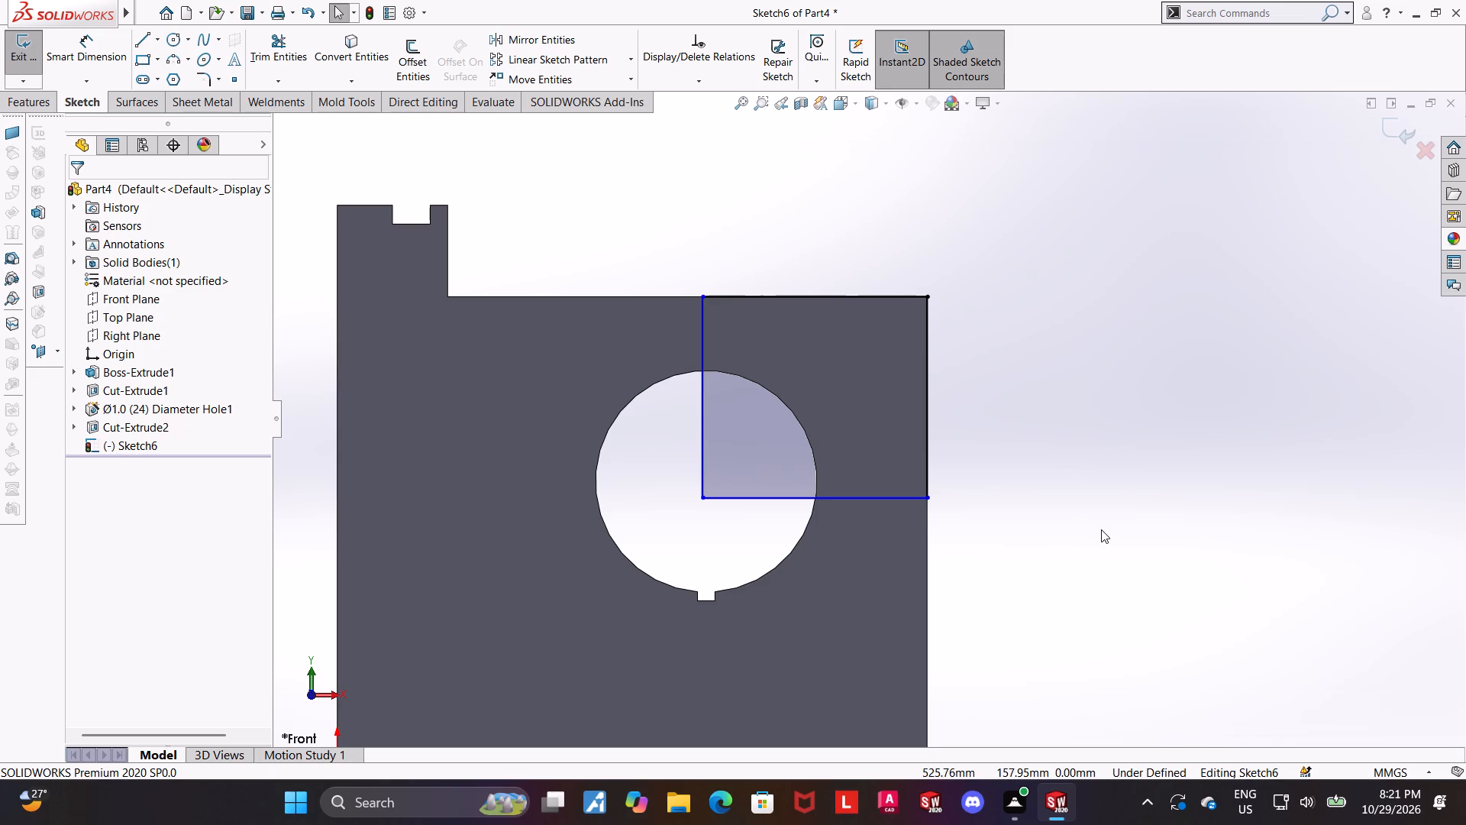
Make the rectangle's lower line tangent to the bore's circular edge.
scroll(996, 541, up, 1)
scroll(806, 437, down, 1)
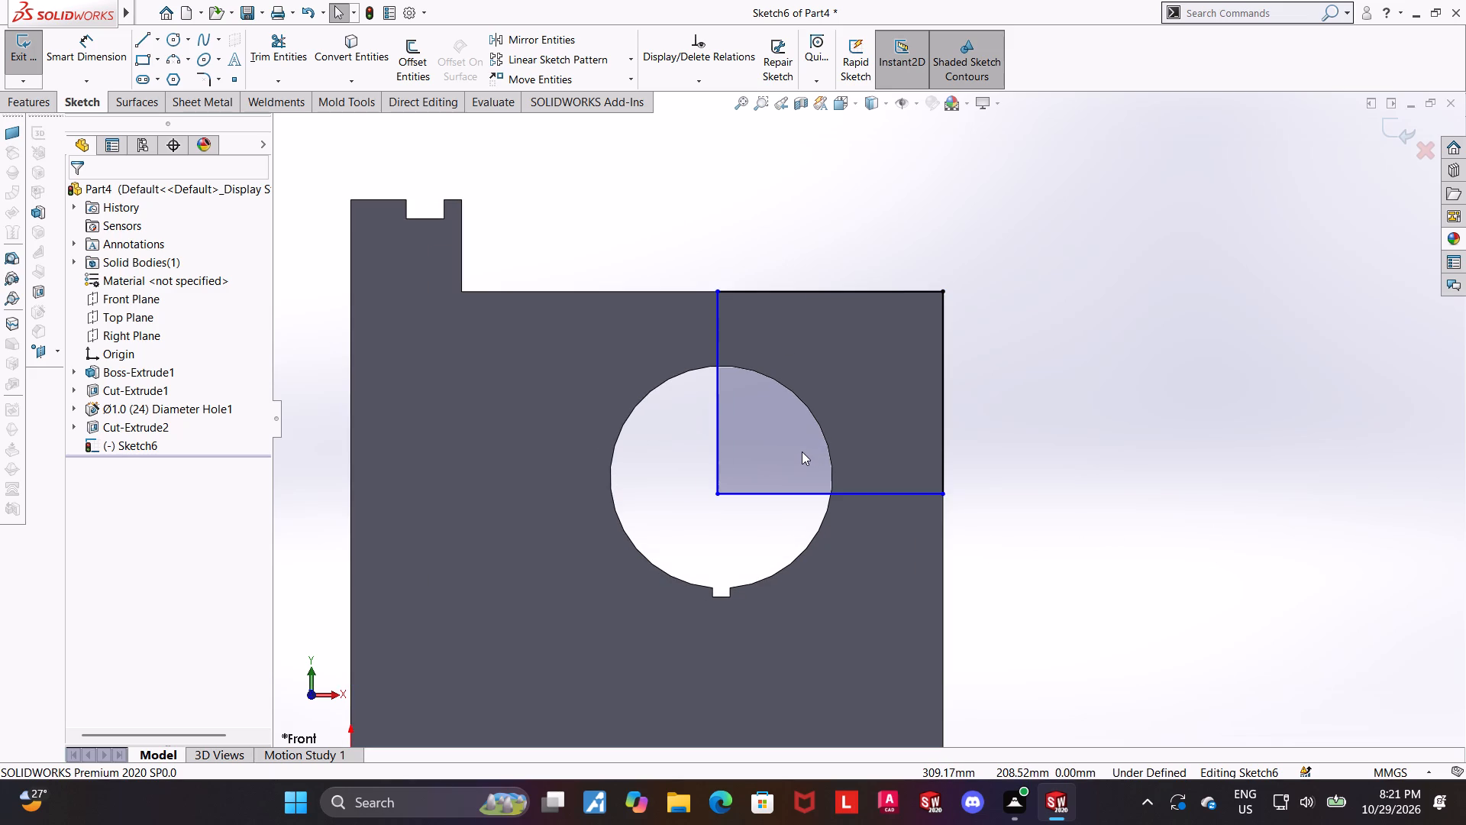
click(857, 490)
ctrl+click(754, 584)
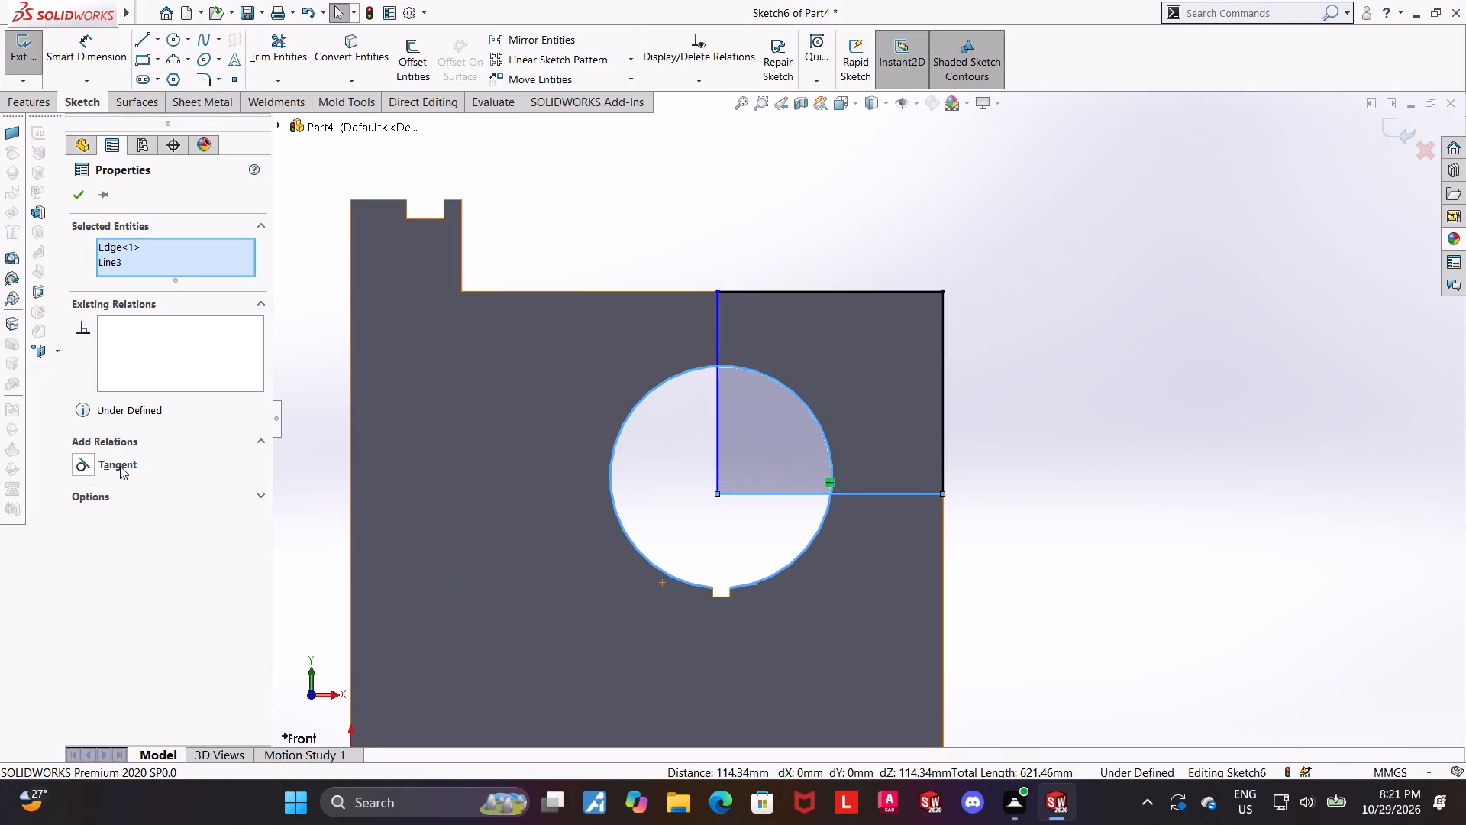
click(89, 463)
click(1251, 431)
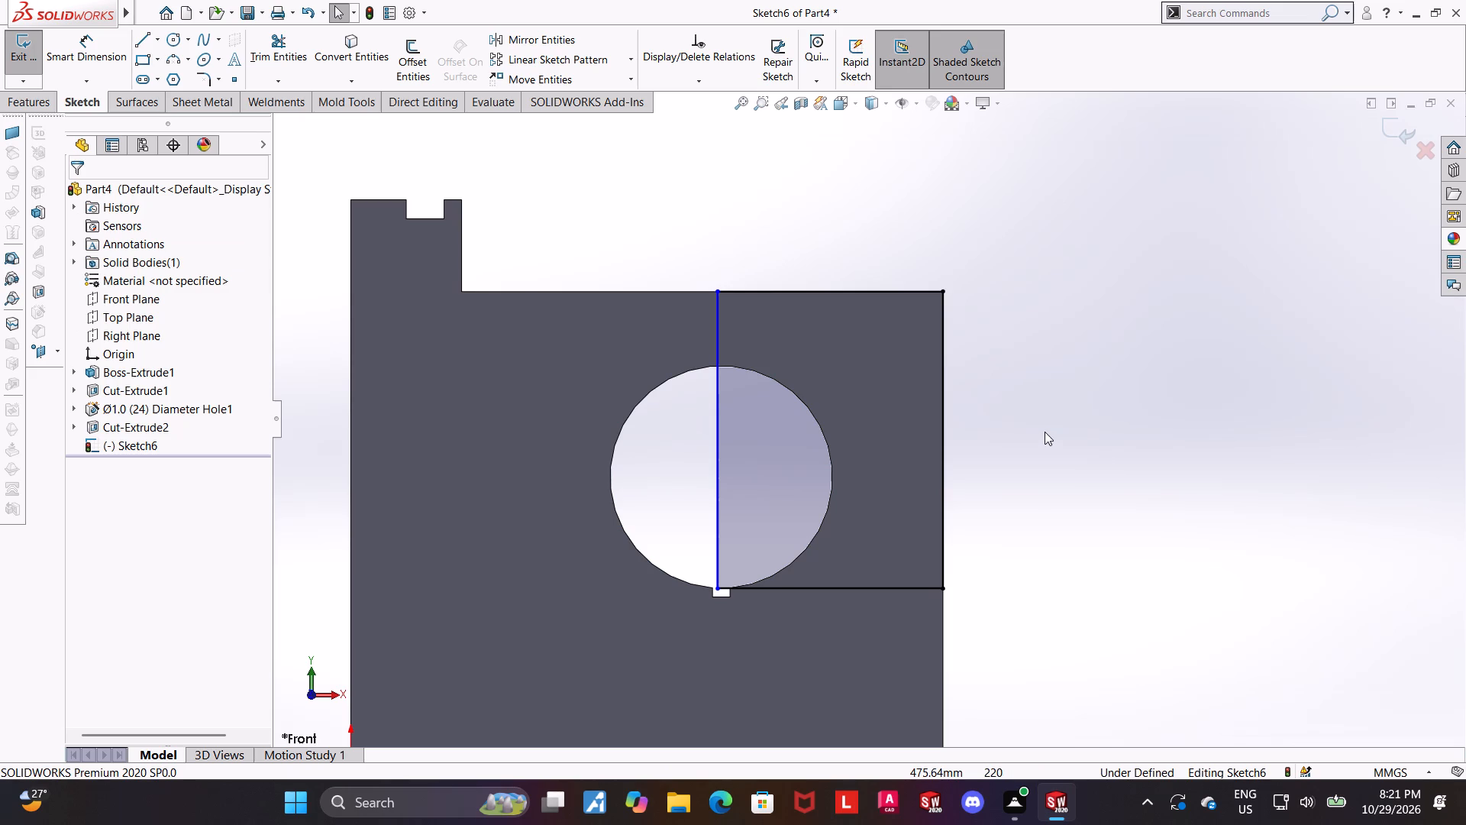
Make the rectangle's inner vertical line coincident with the topmost point of the bore's circular edge.
click(1006, 419)
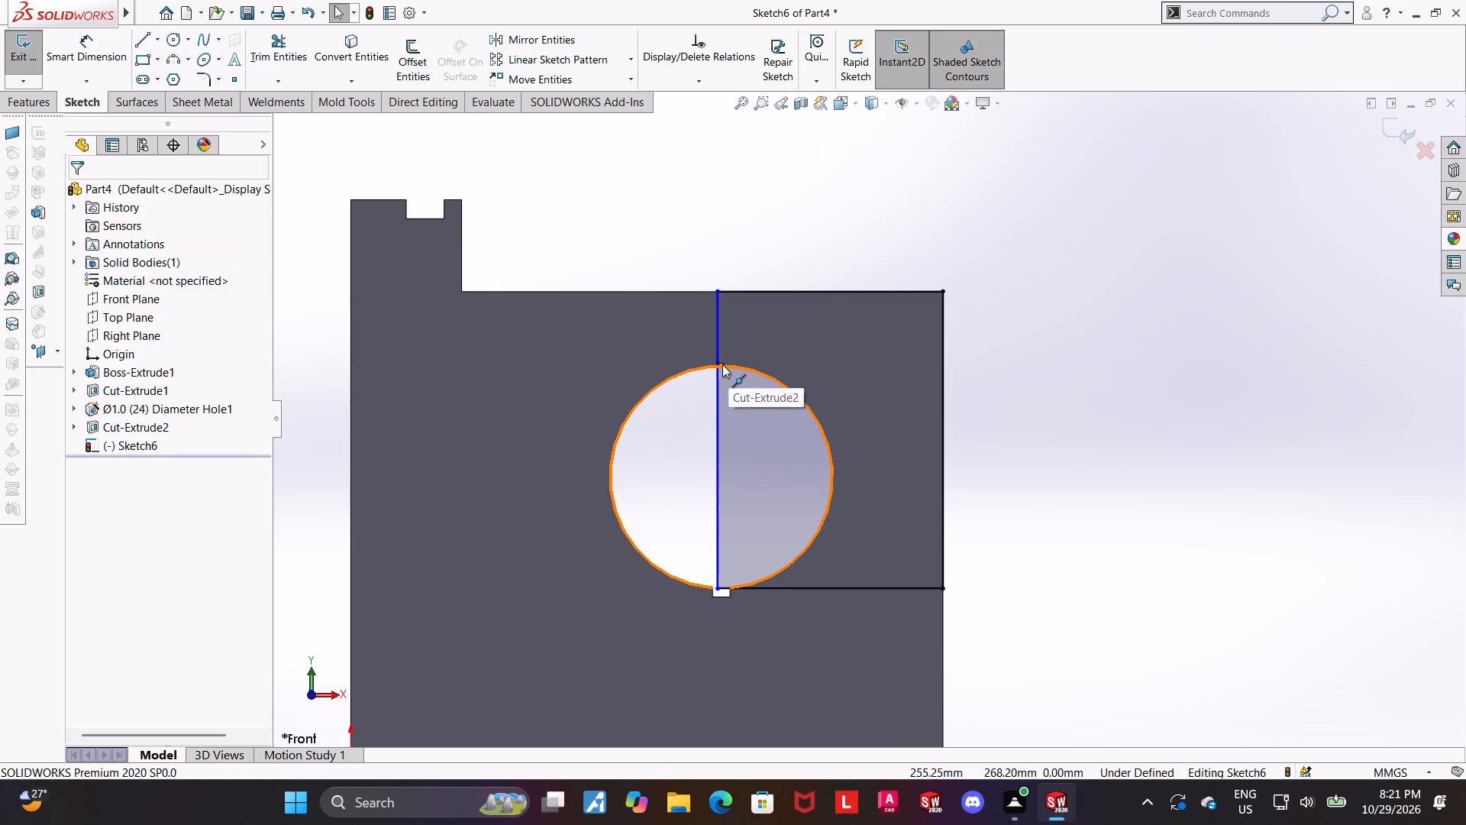
ctrl+click(722, 364)
ctrl+click(713, 395)
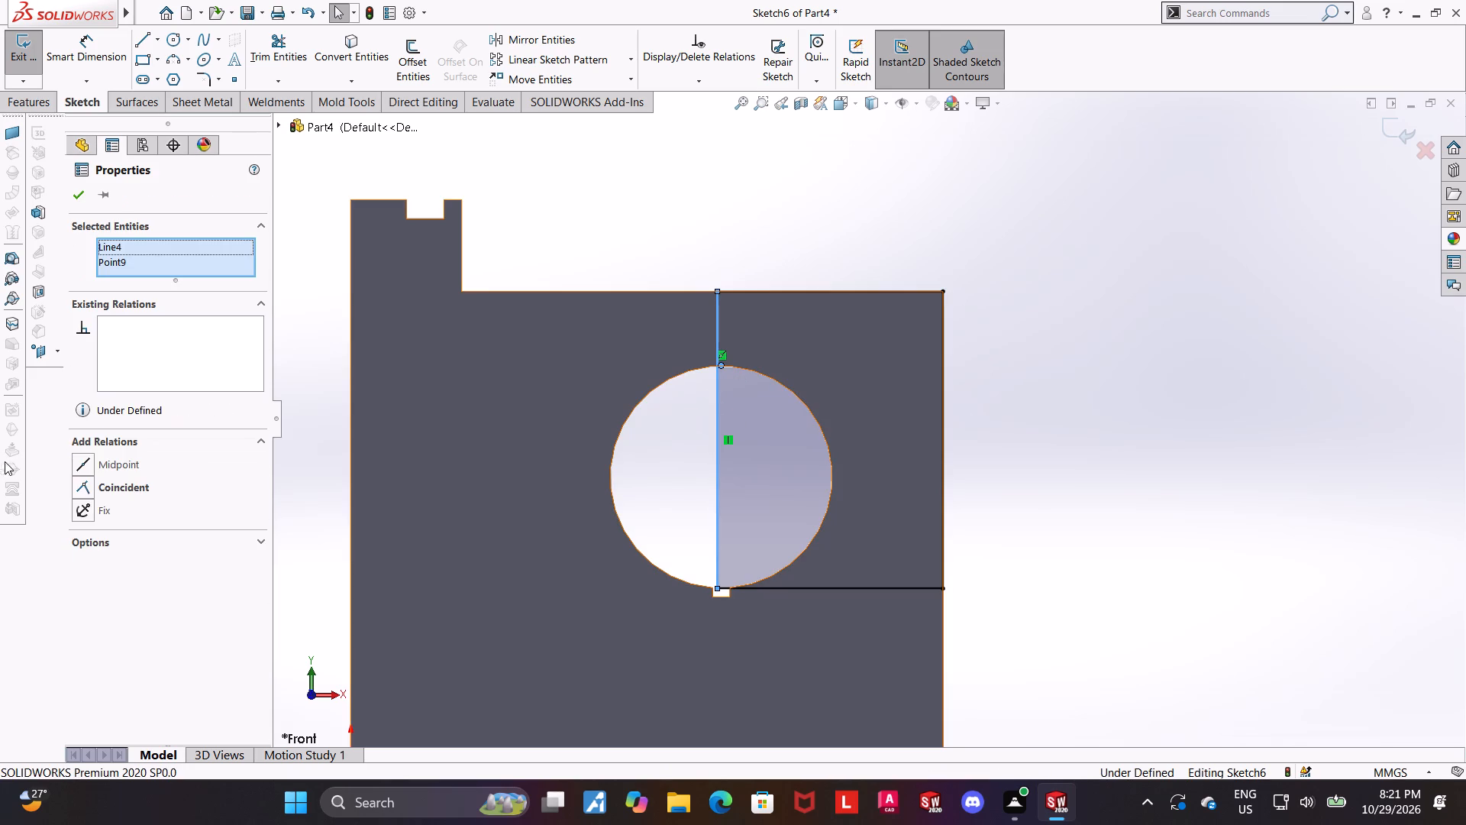
click(82, 488)
click(1048, 400)
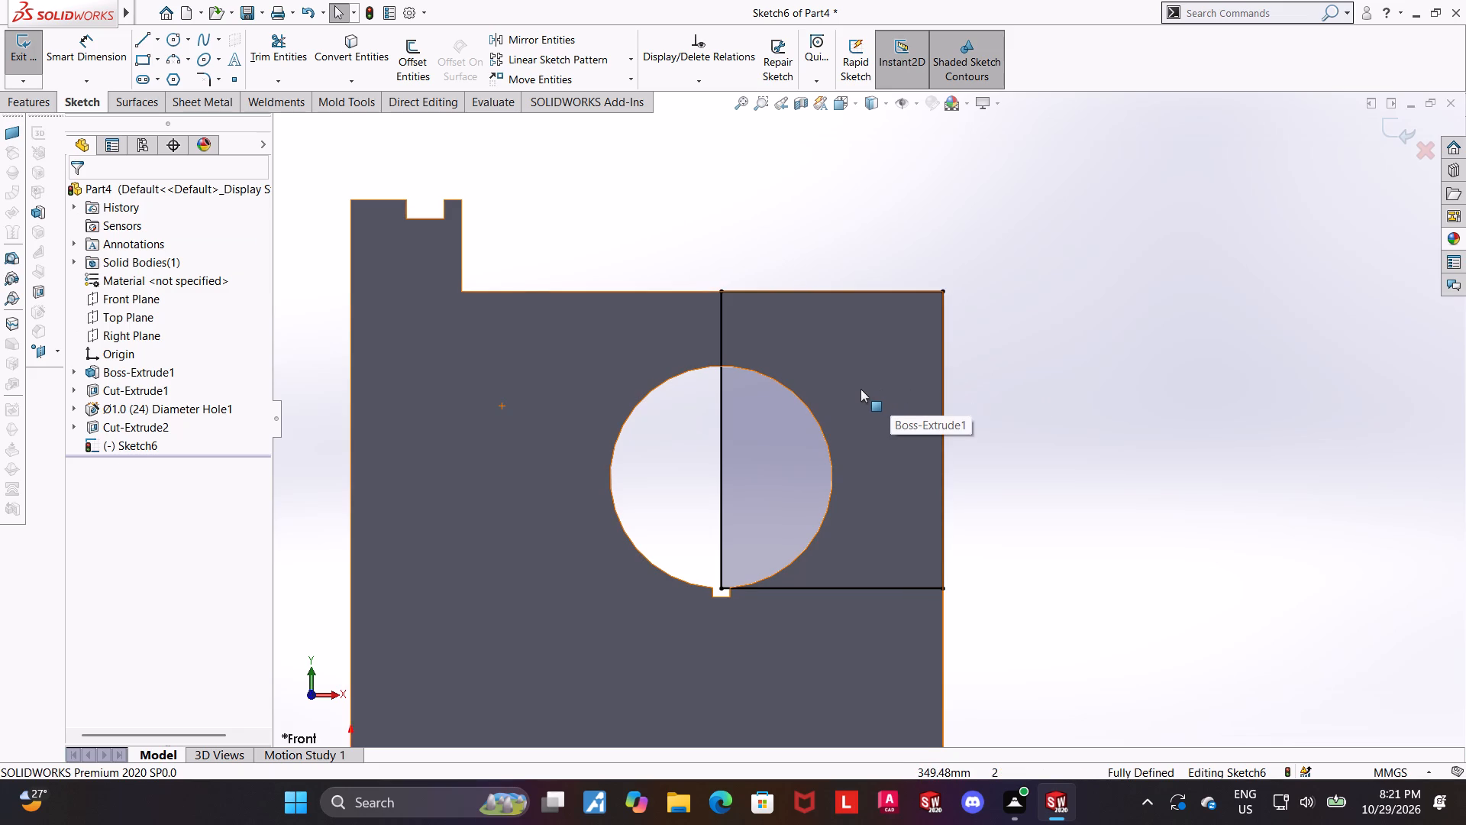
Finish the sketch and cut the rectangle with an Extruded Cut set to Offset From Surface, 23.8 mm from the front face.
middle_drag(875, 379, 847, 448)
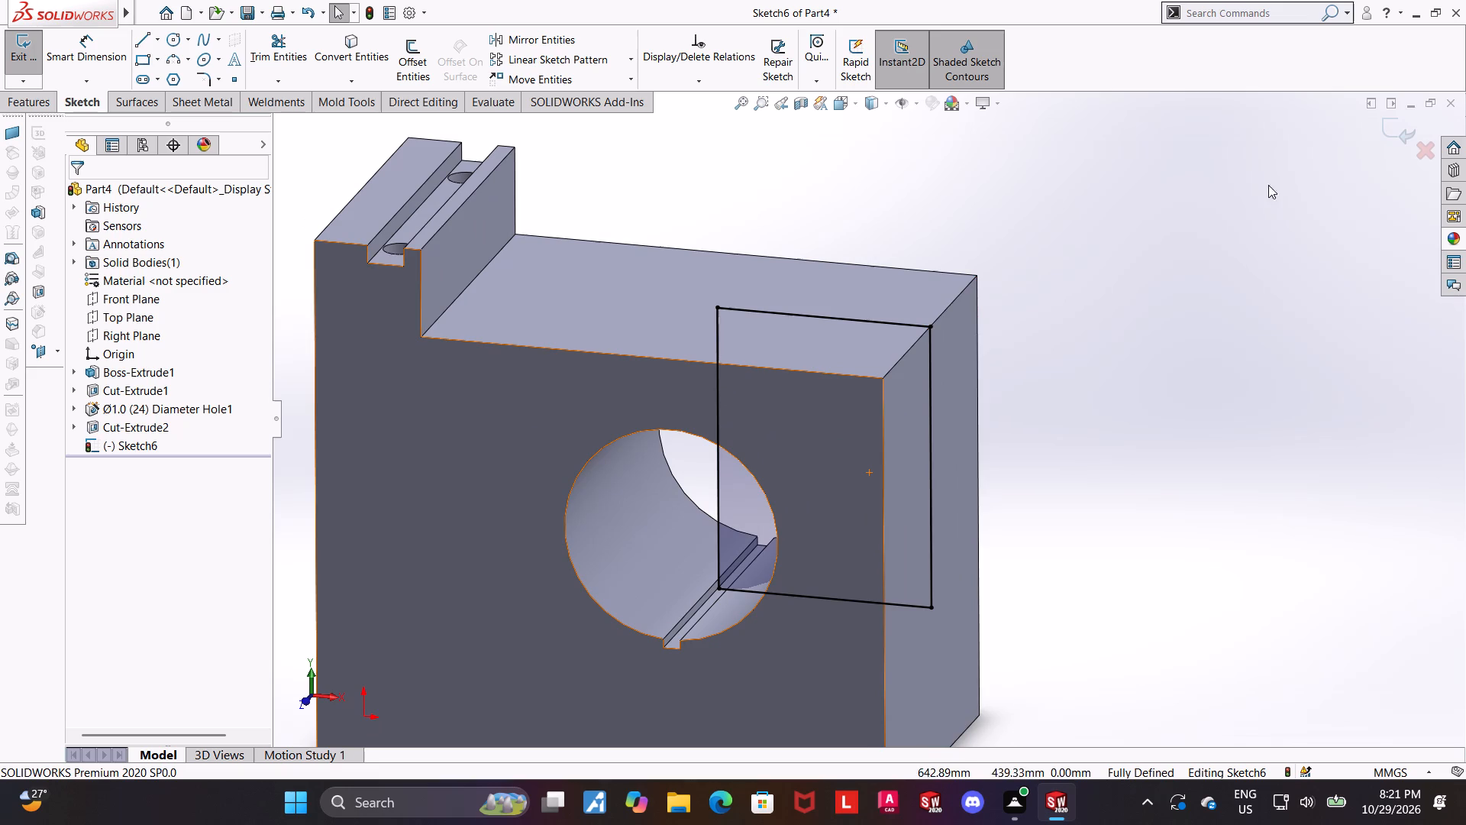
click(1388, 131)
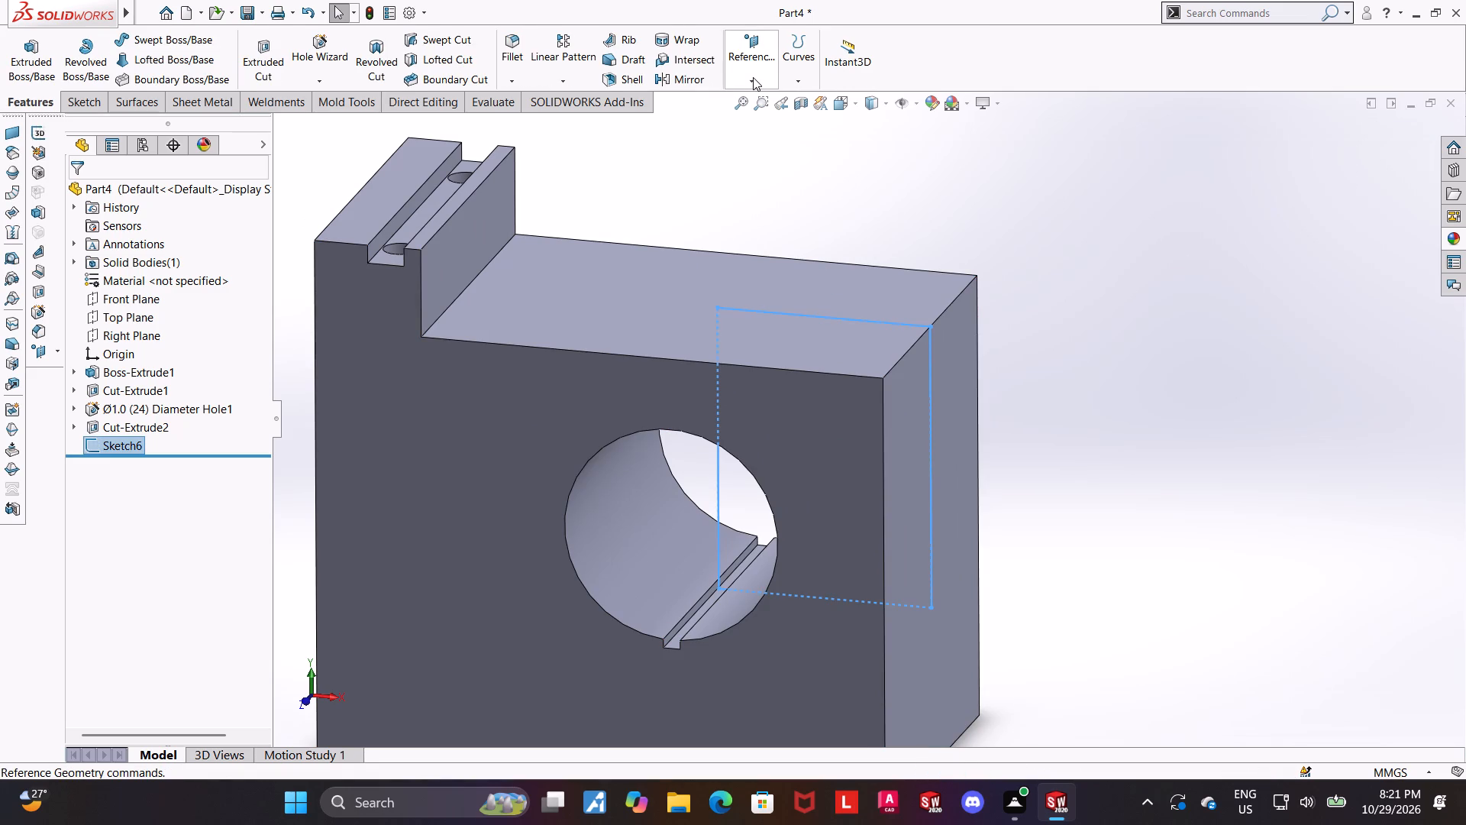
click(248, 53)
middle_drag(399, 267, 379, 277)
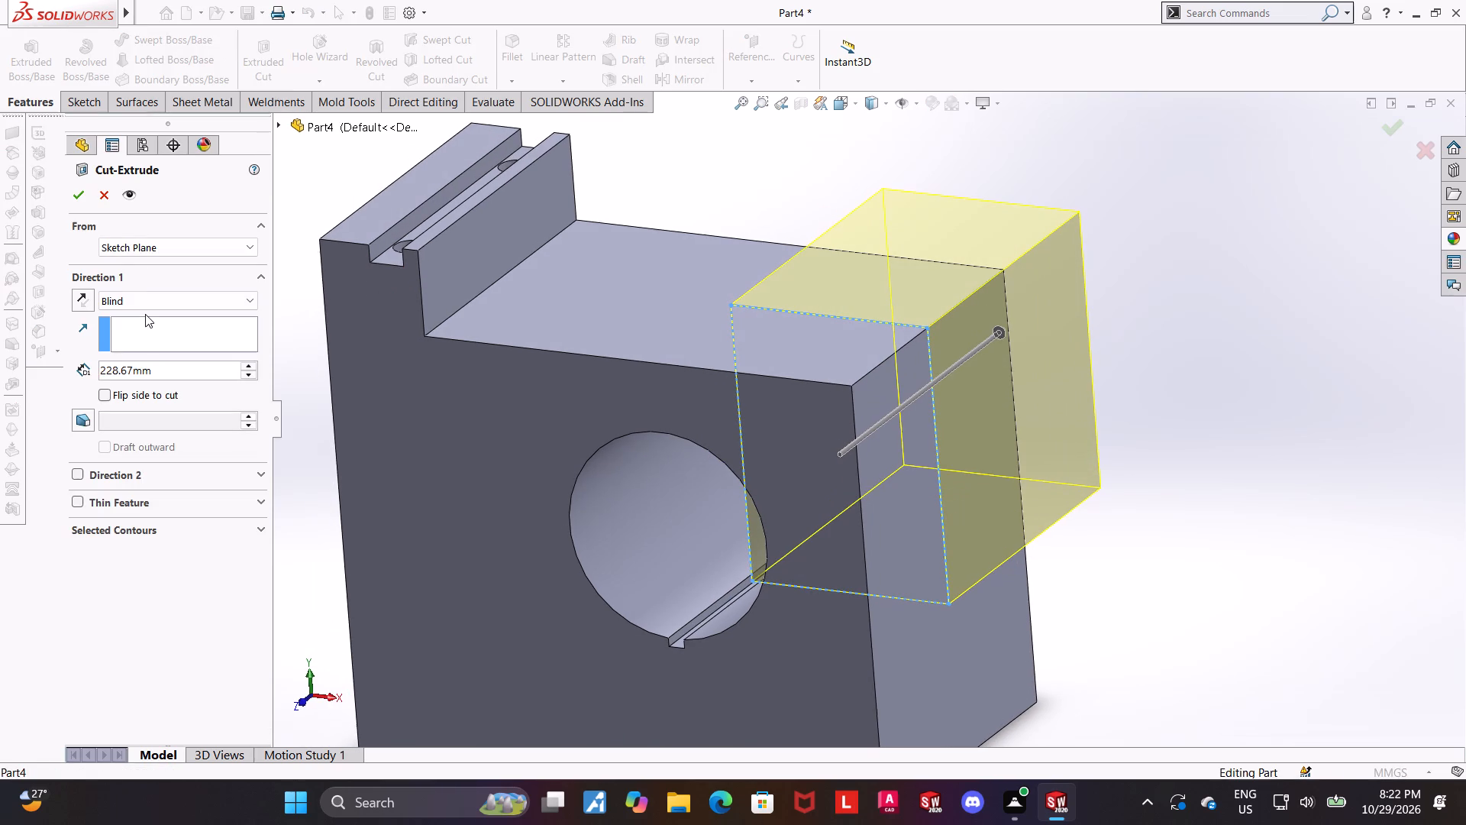
click(147, 302)
click(153, 393)
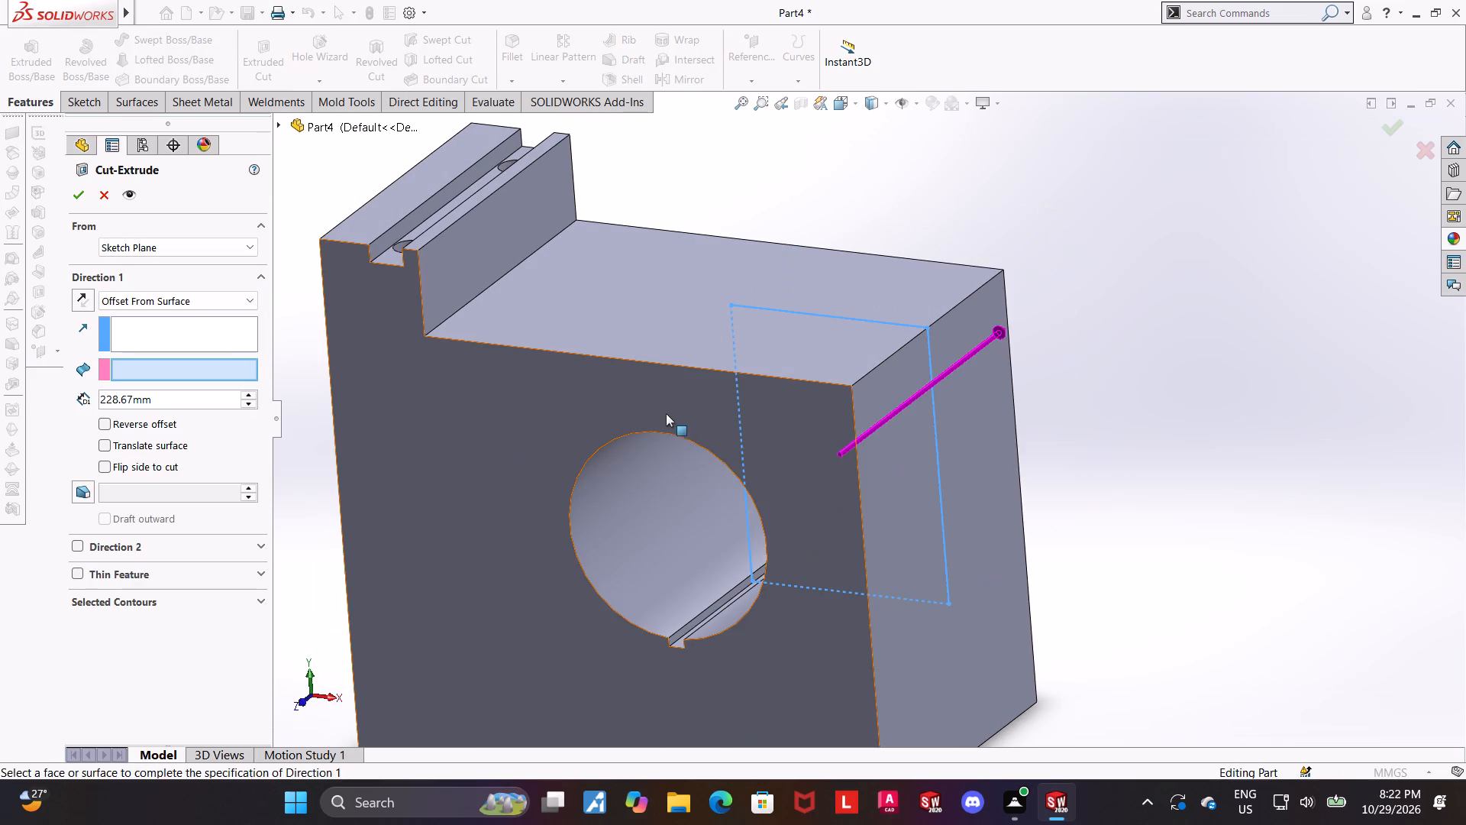
click(655, 396)
drag(170, 406, 0, 388)
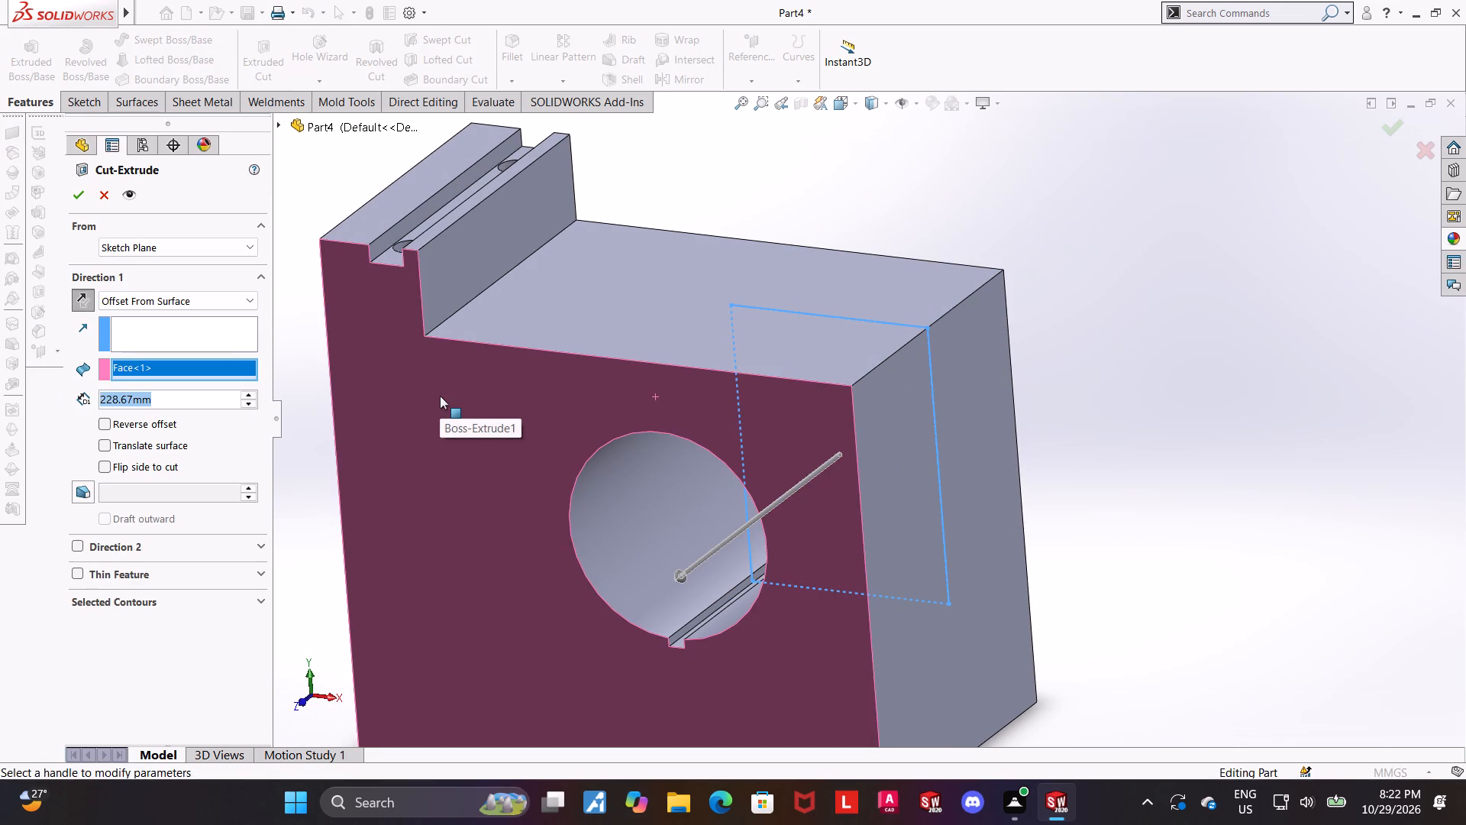
text(23.8)
key(Return)
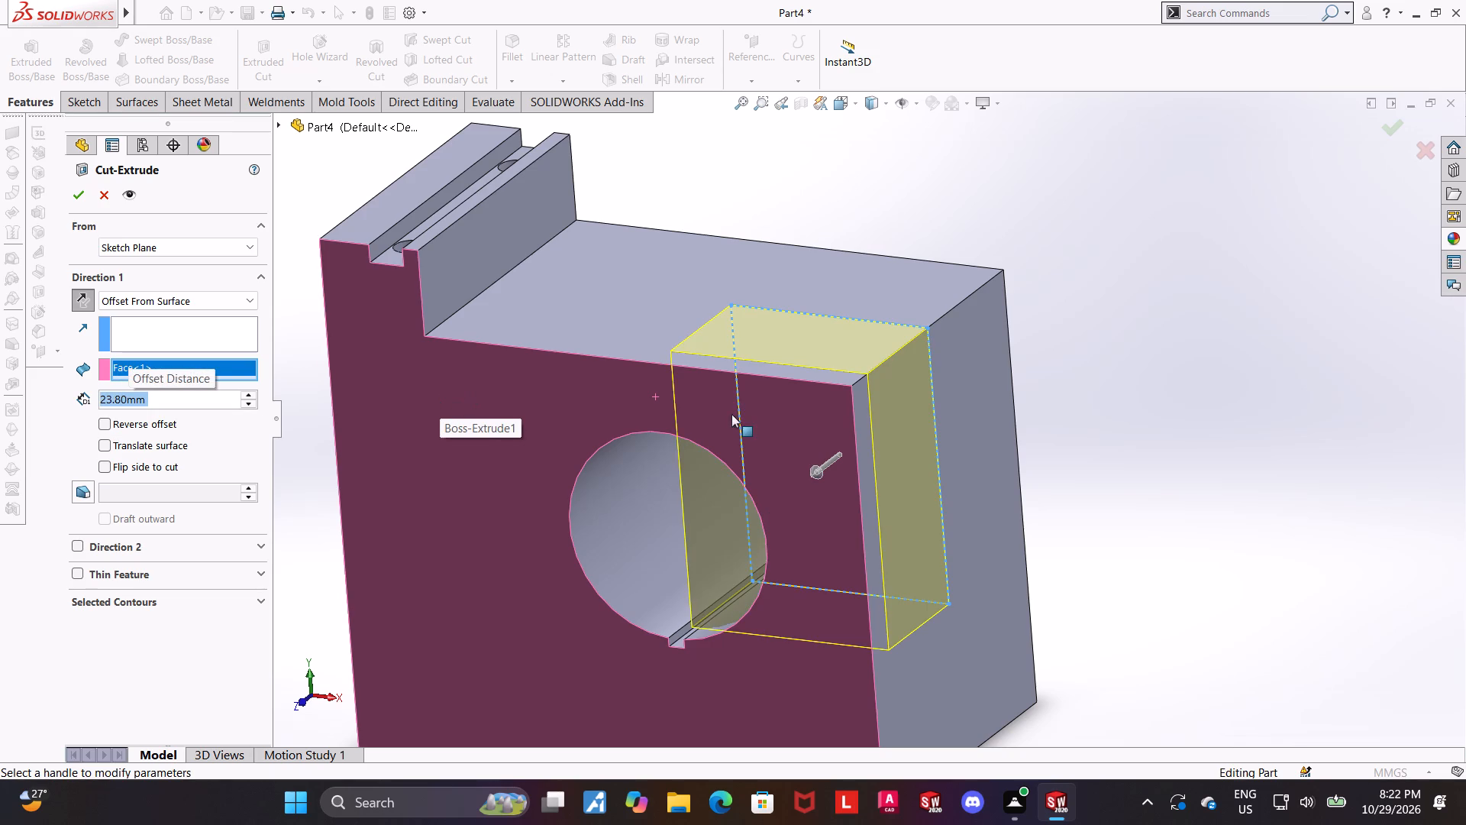
click(66, 200)
click(71, 199)
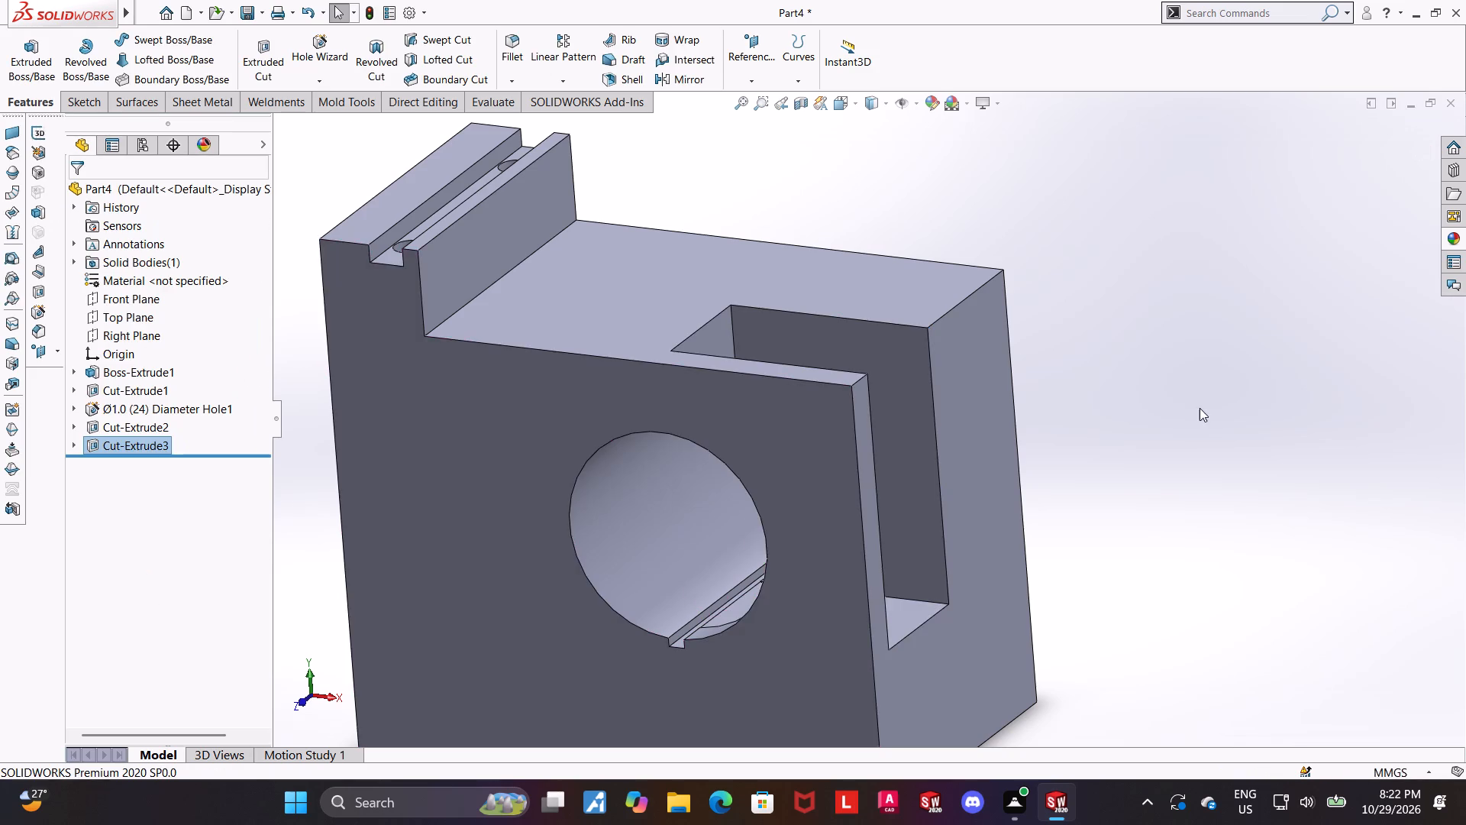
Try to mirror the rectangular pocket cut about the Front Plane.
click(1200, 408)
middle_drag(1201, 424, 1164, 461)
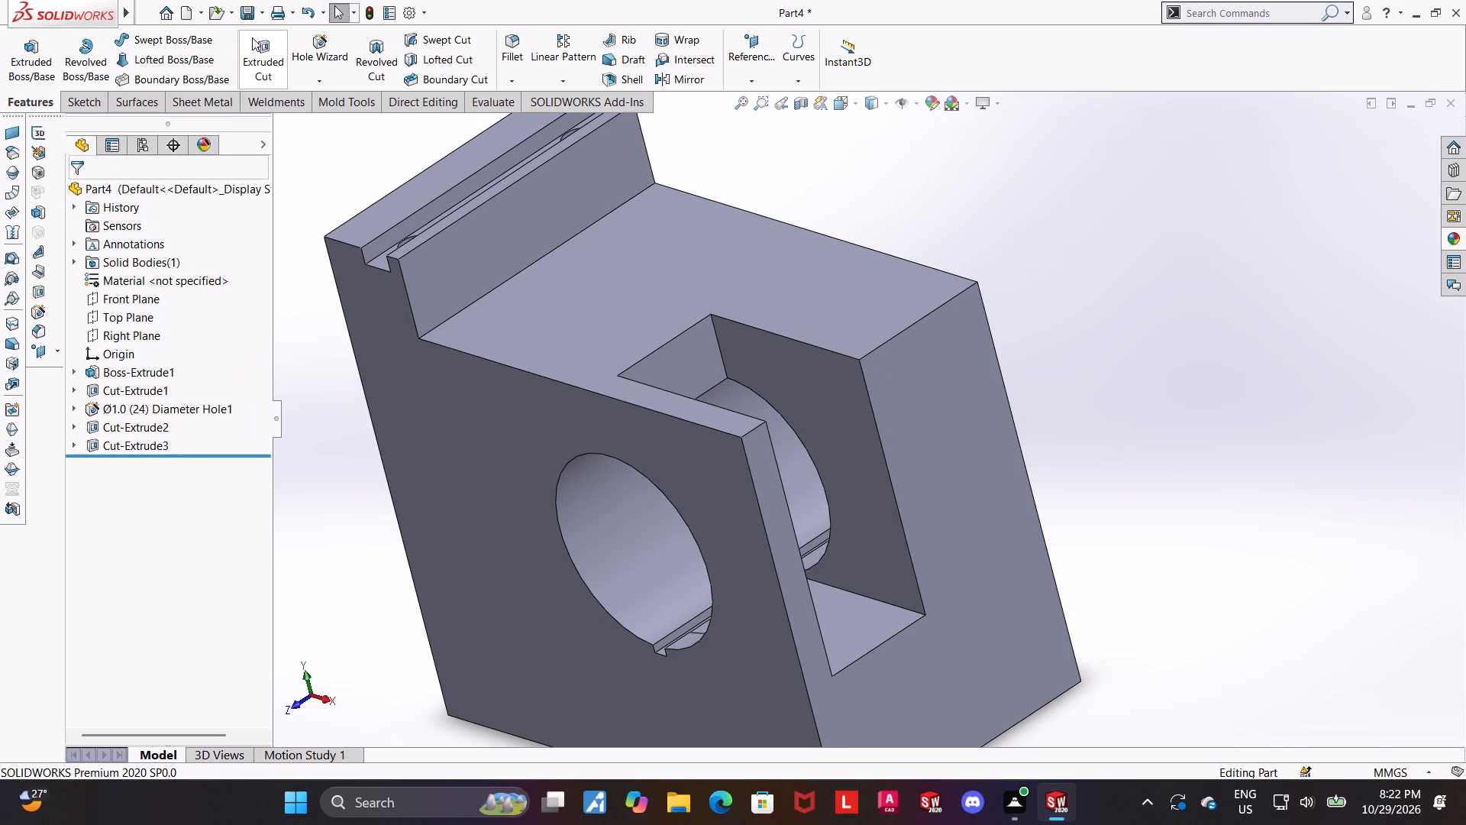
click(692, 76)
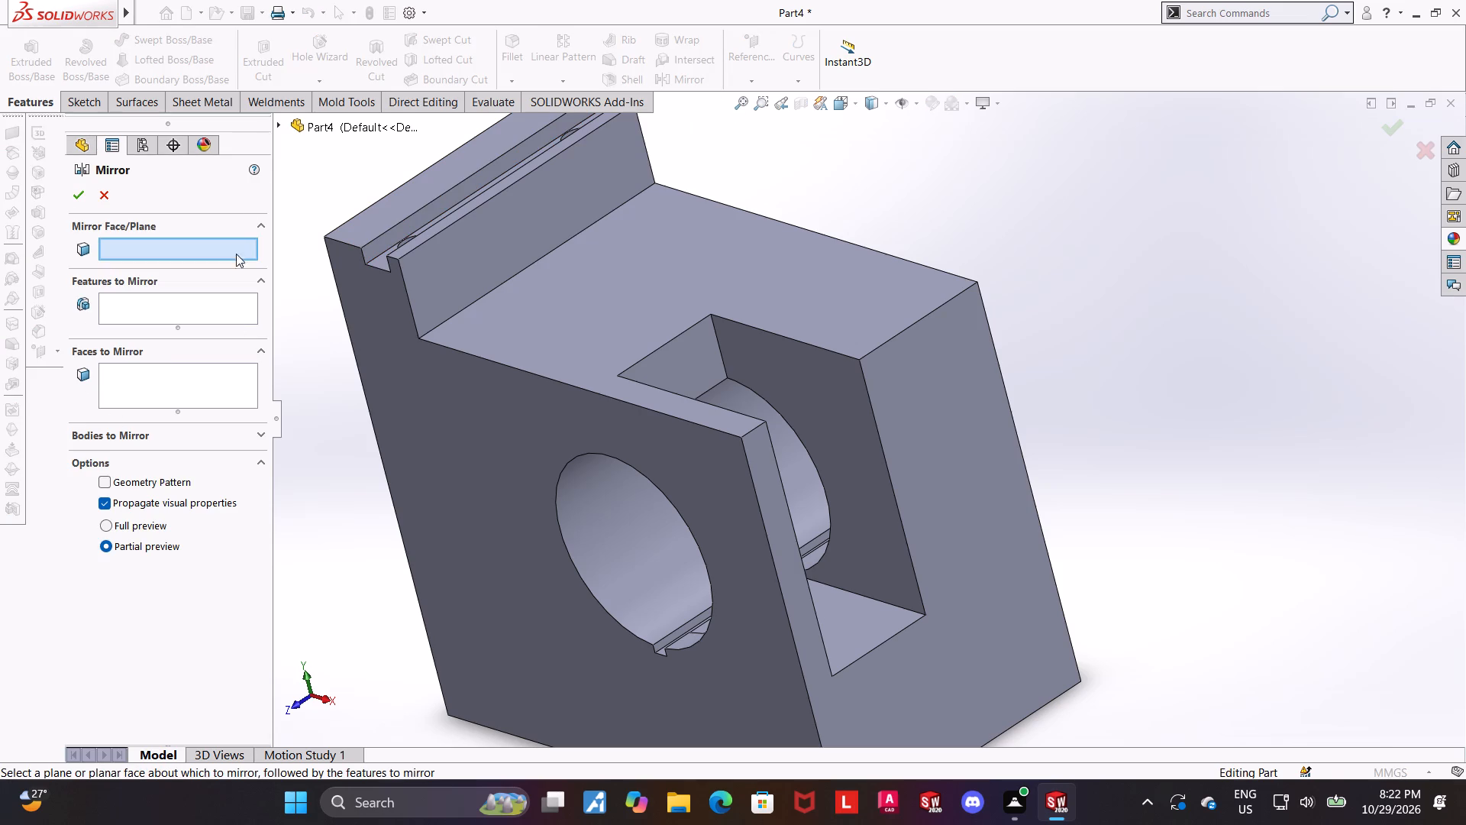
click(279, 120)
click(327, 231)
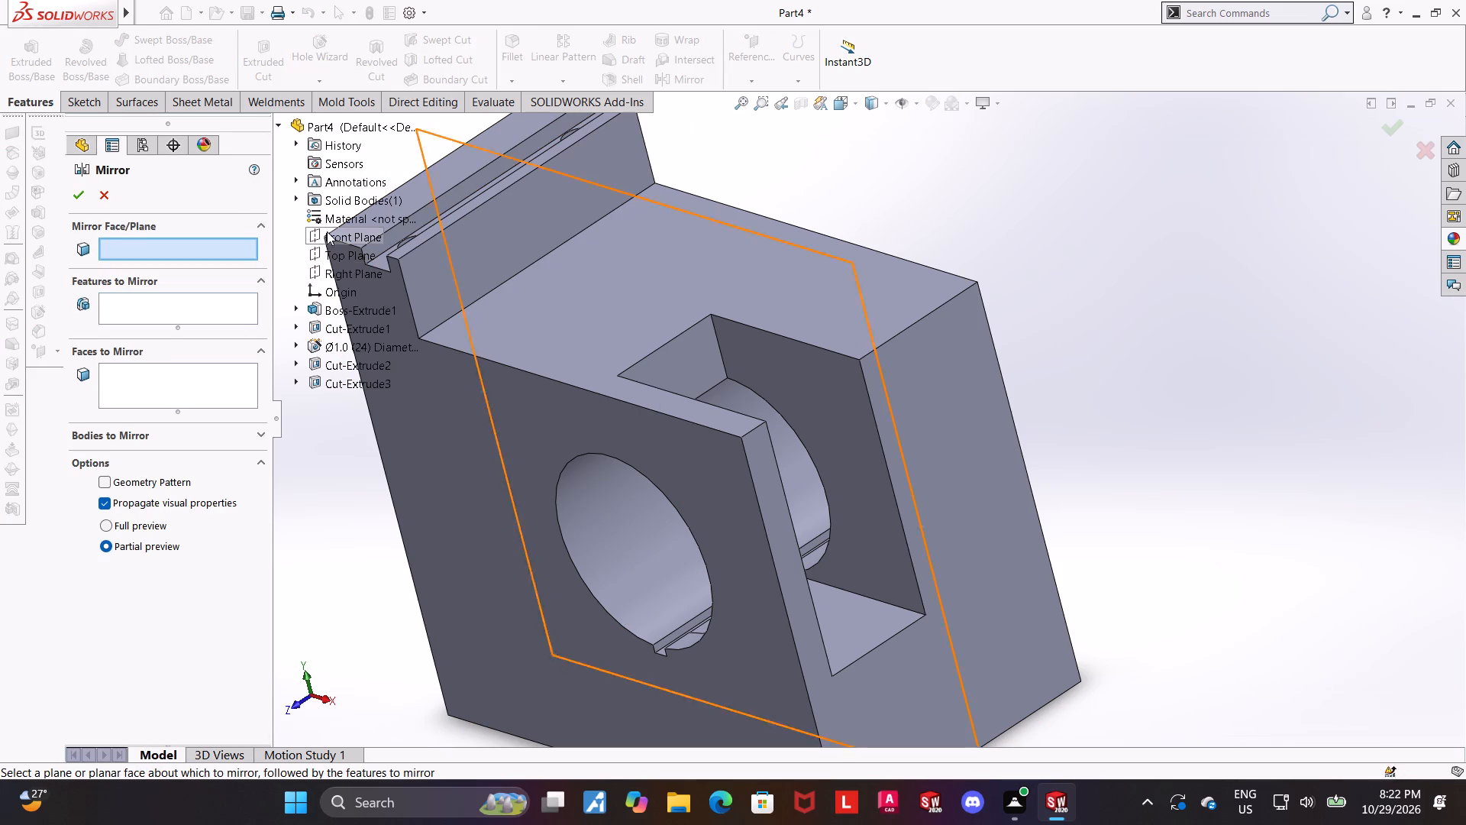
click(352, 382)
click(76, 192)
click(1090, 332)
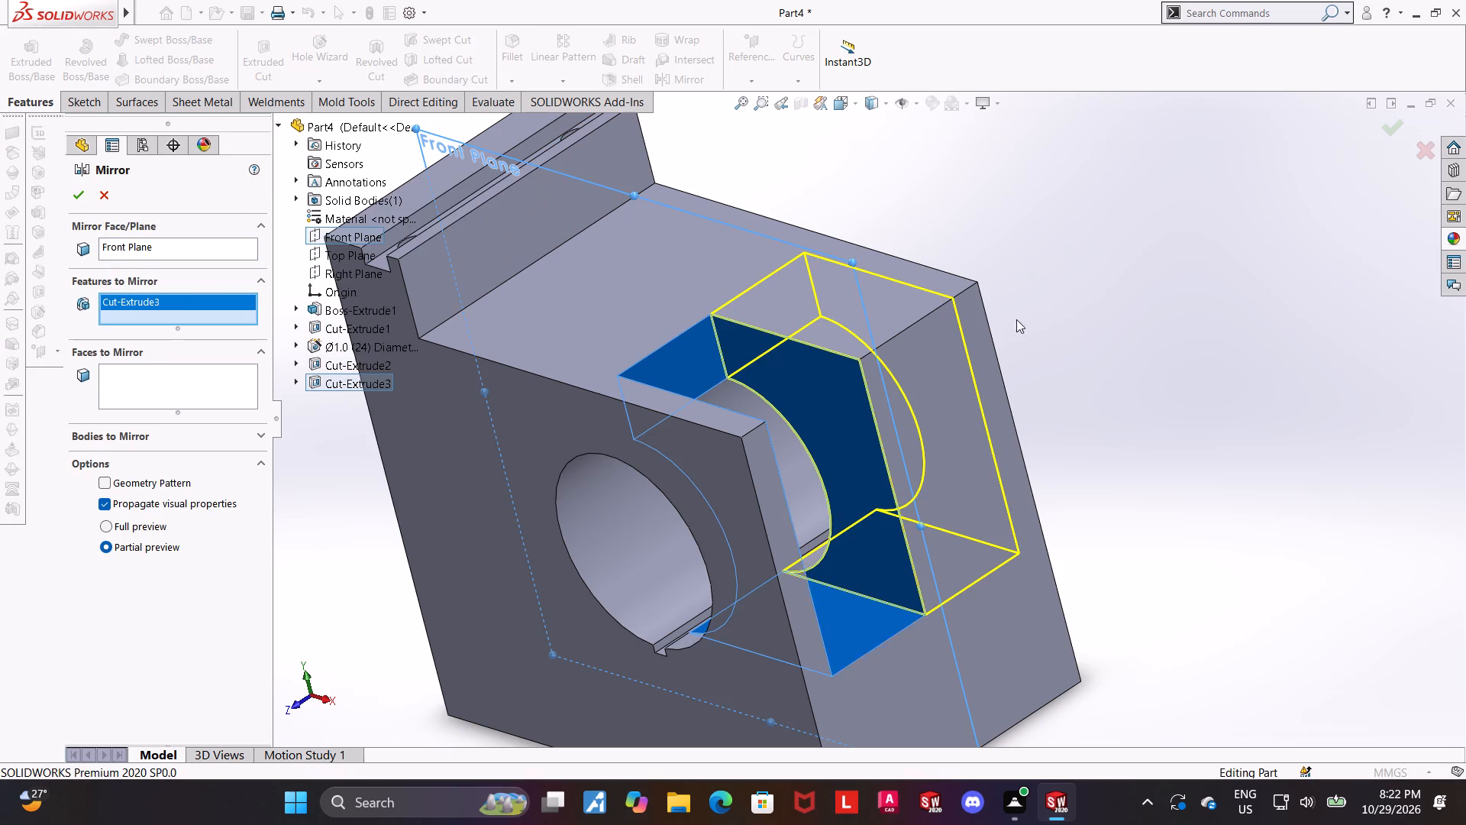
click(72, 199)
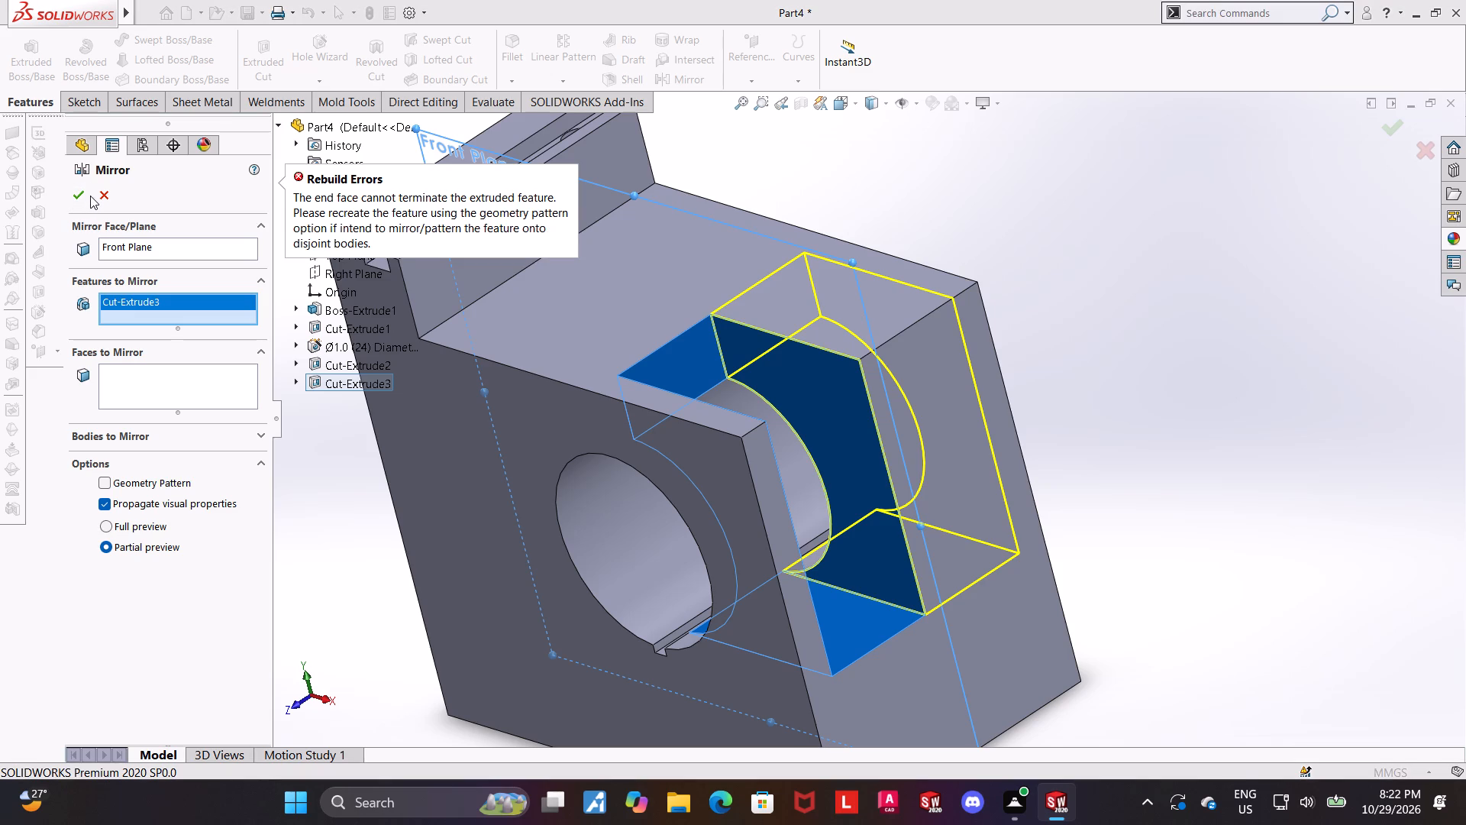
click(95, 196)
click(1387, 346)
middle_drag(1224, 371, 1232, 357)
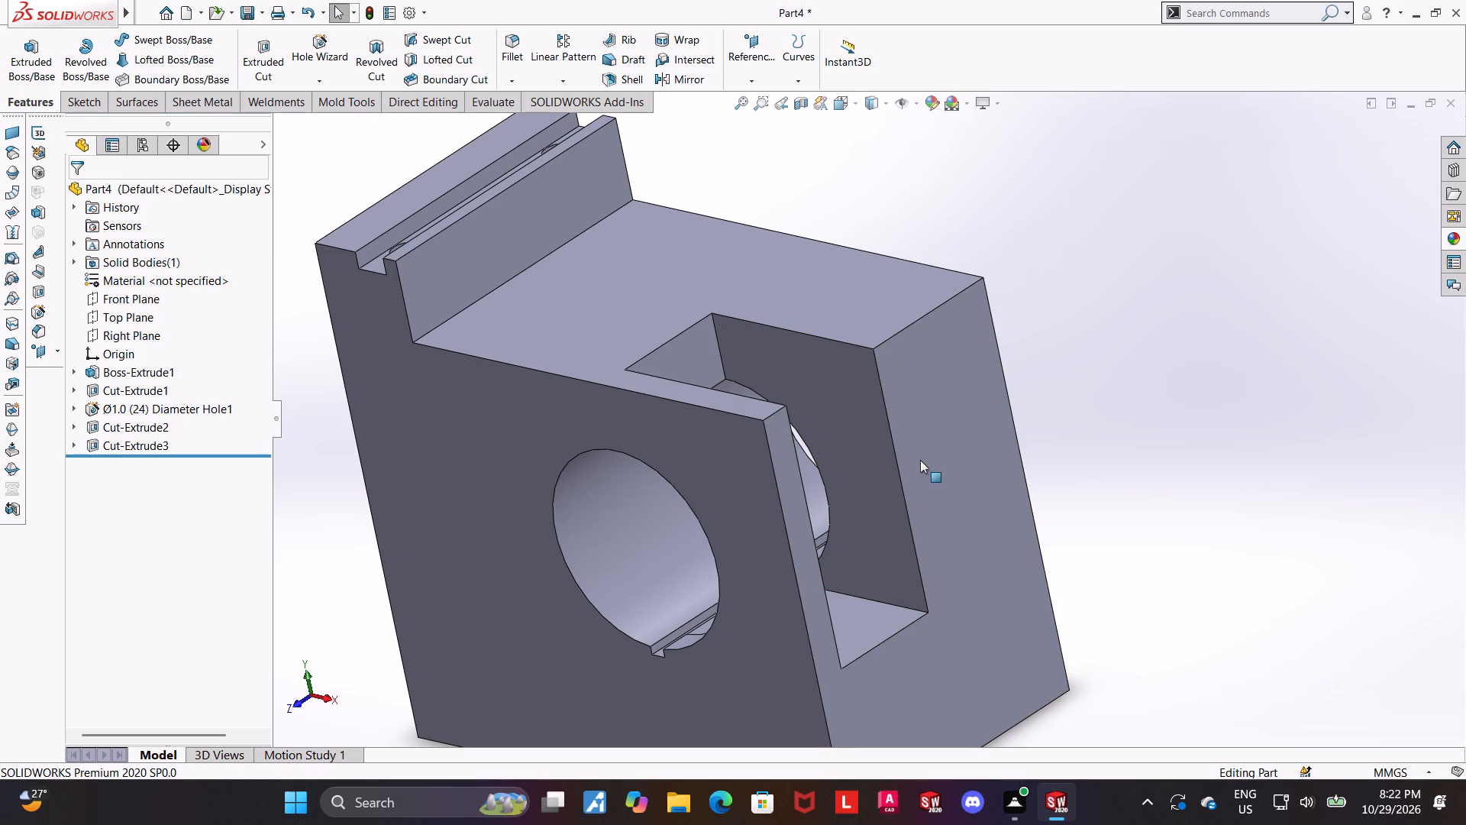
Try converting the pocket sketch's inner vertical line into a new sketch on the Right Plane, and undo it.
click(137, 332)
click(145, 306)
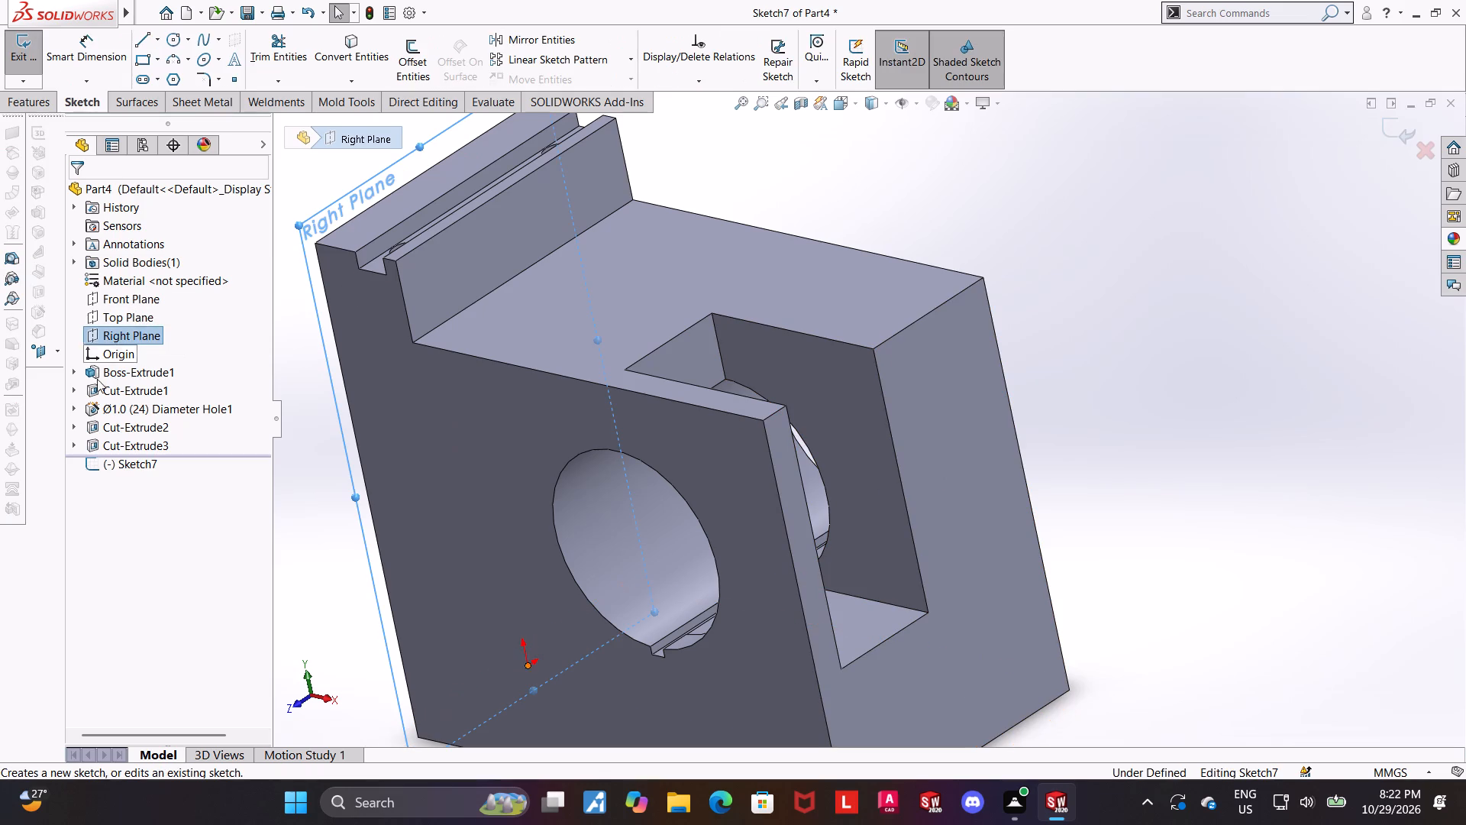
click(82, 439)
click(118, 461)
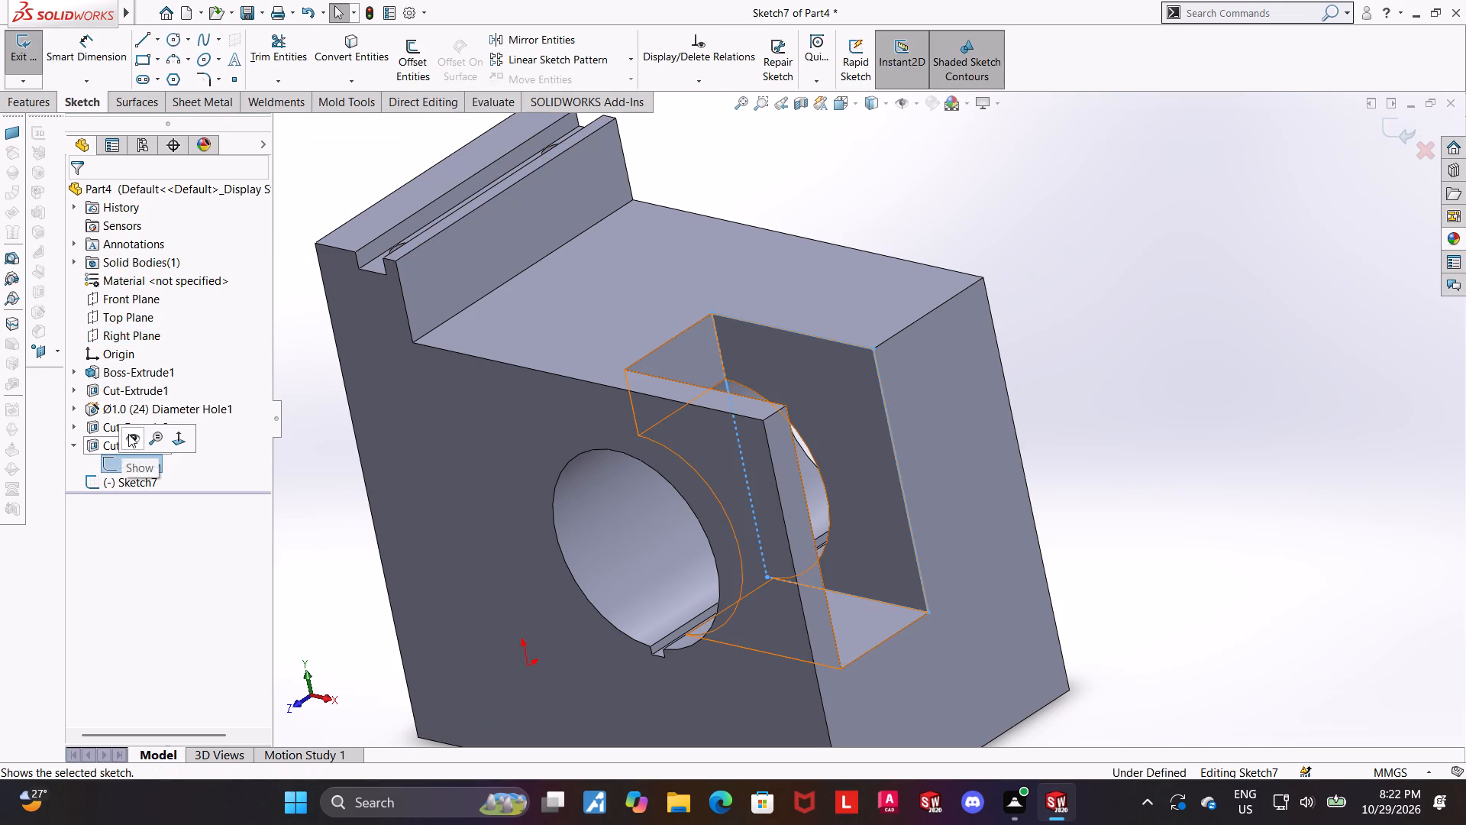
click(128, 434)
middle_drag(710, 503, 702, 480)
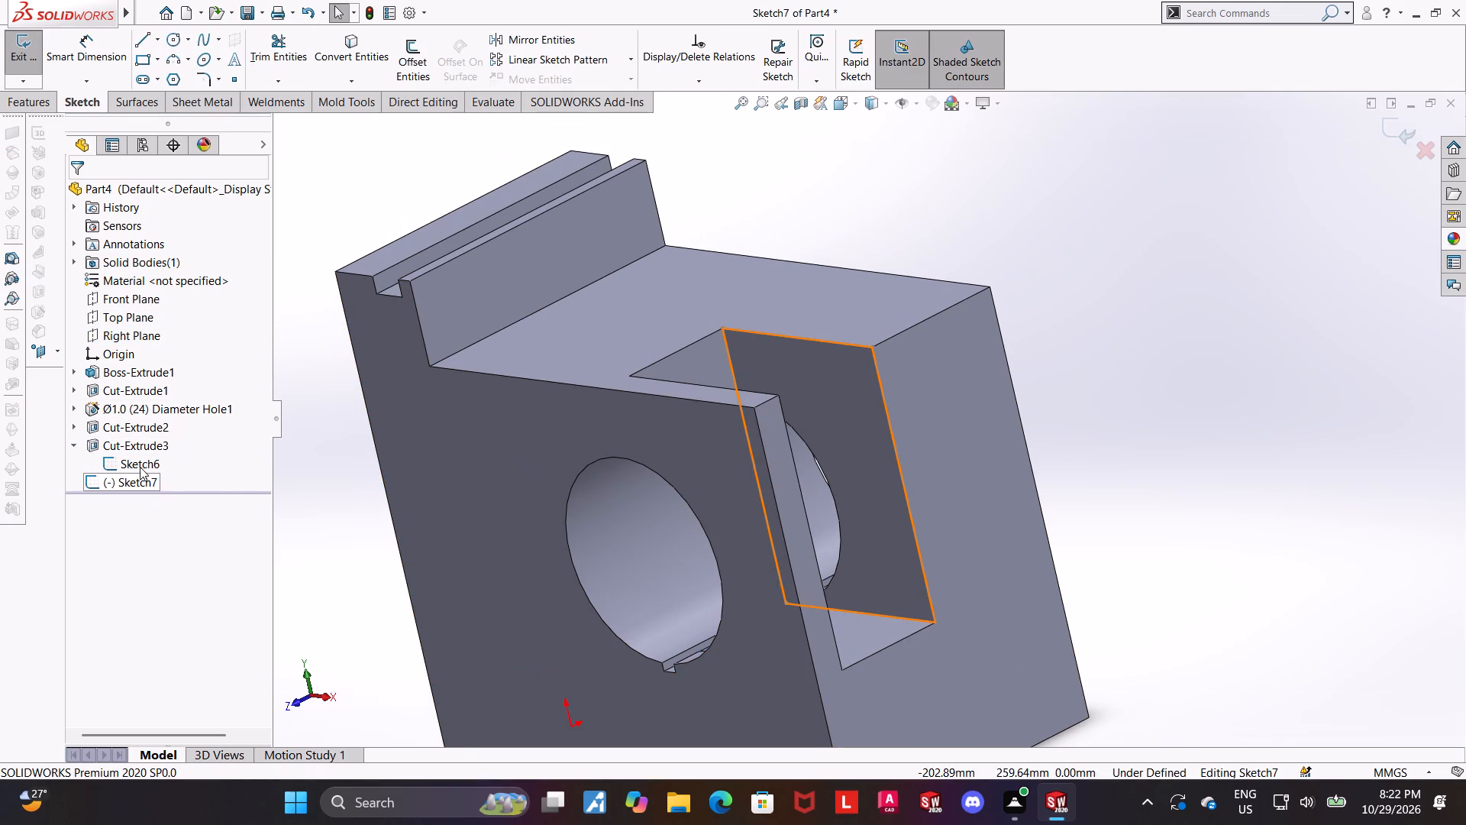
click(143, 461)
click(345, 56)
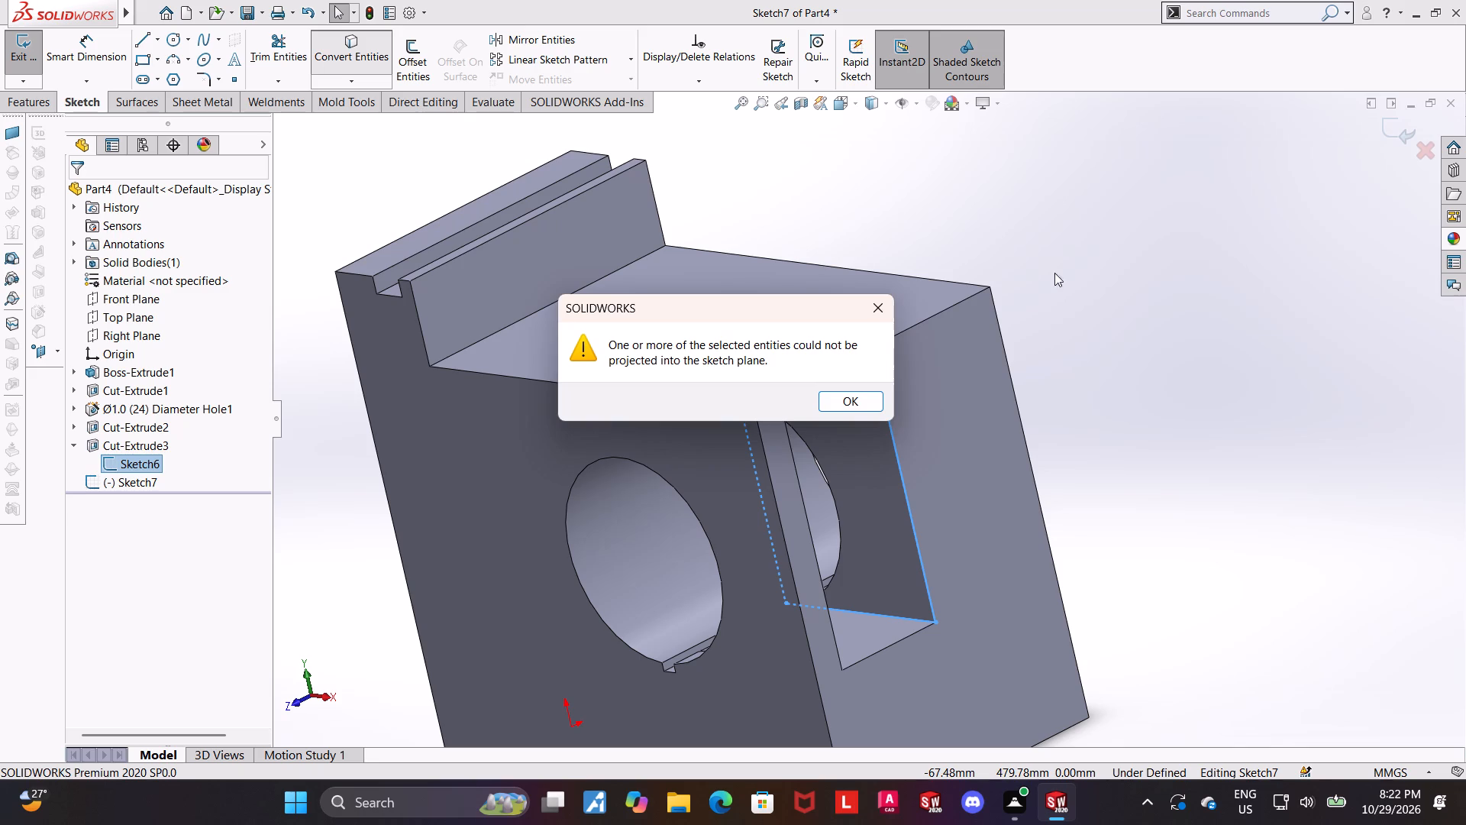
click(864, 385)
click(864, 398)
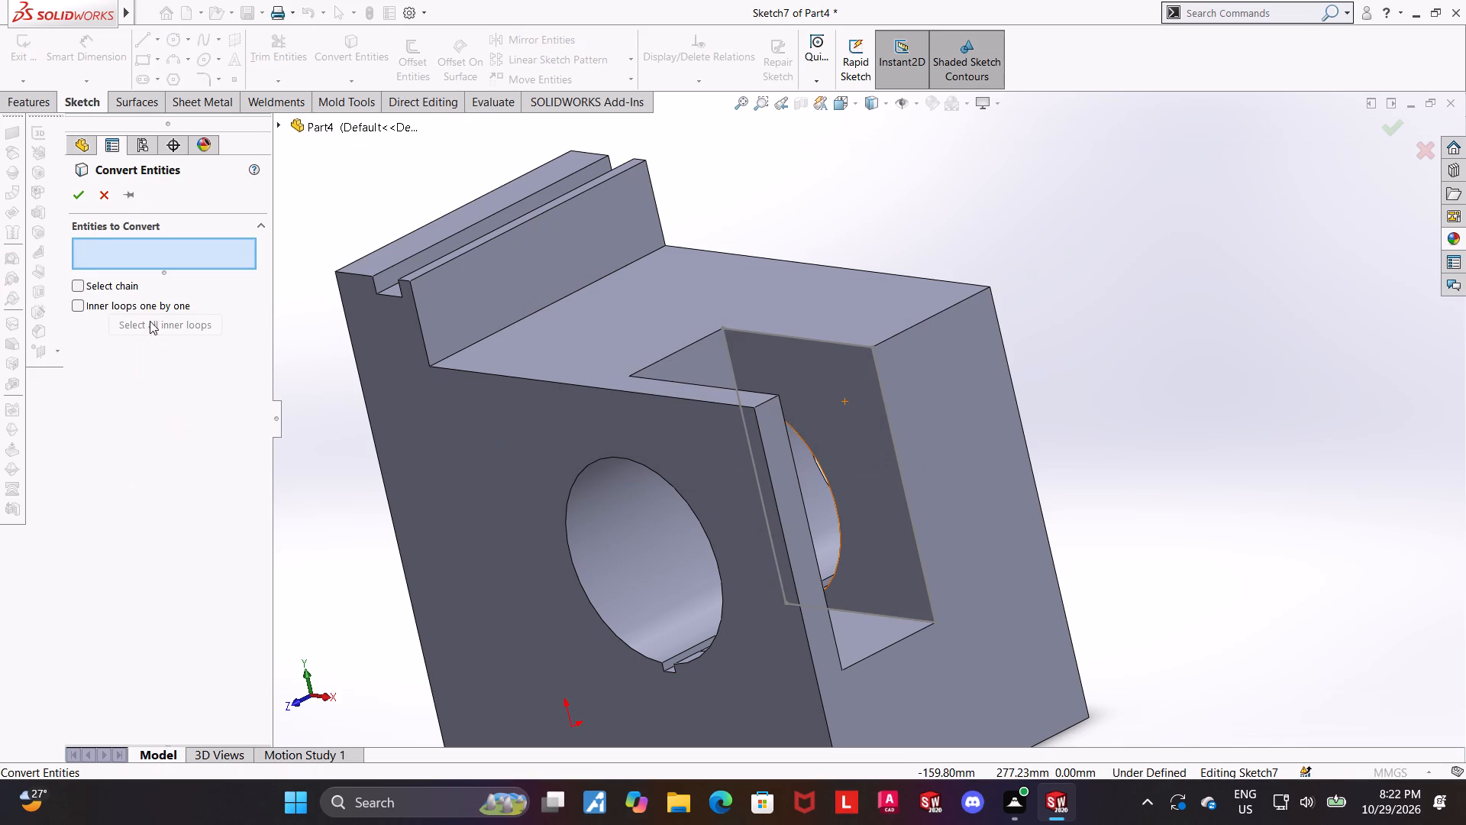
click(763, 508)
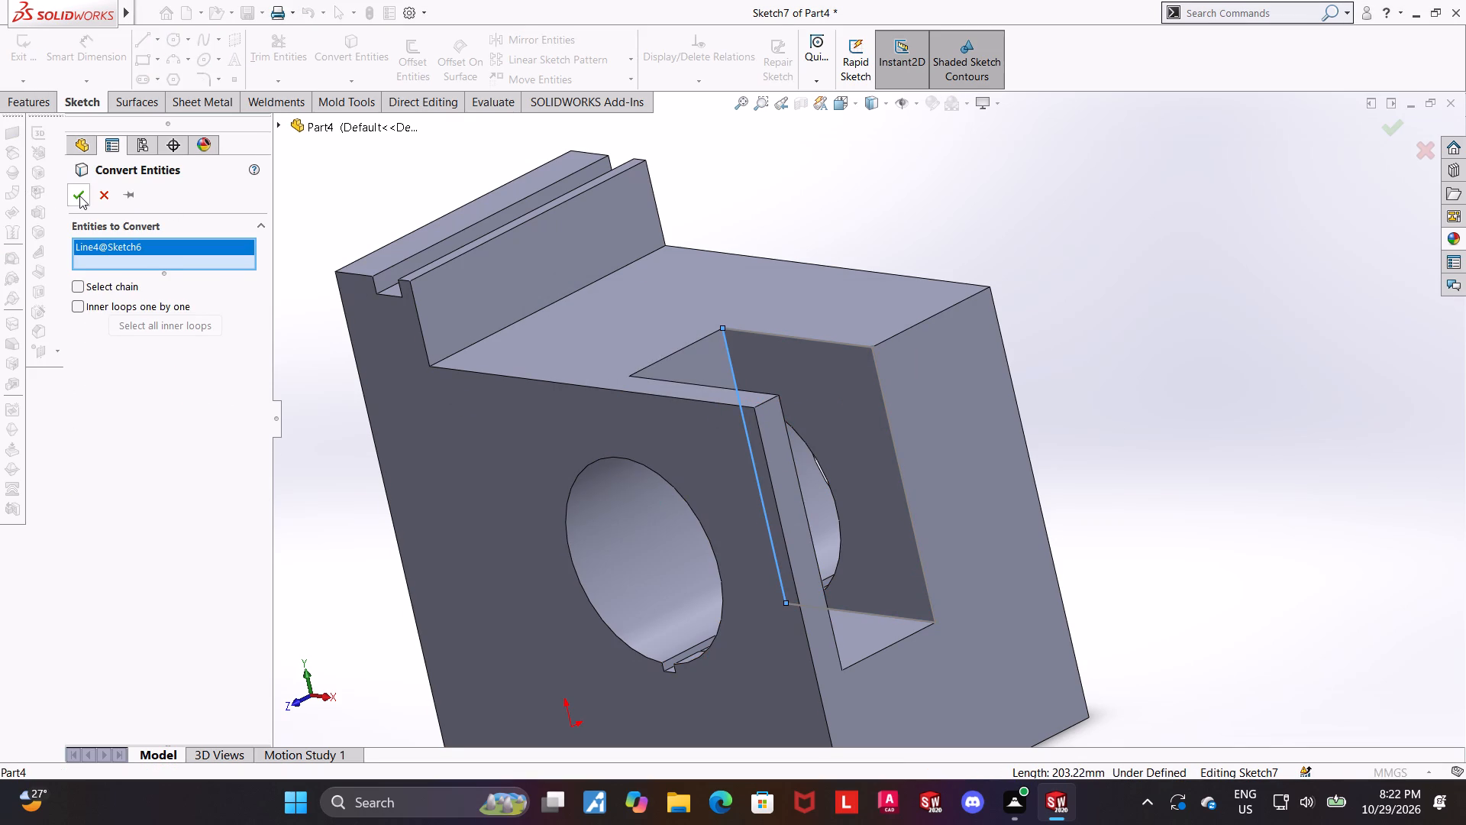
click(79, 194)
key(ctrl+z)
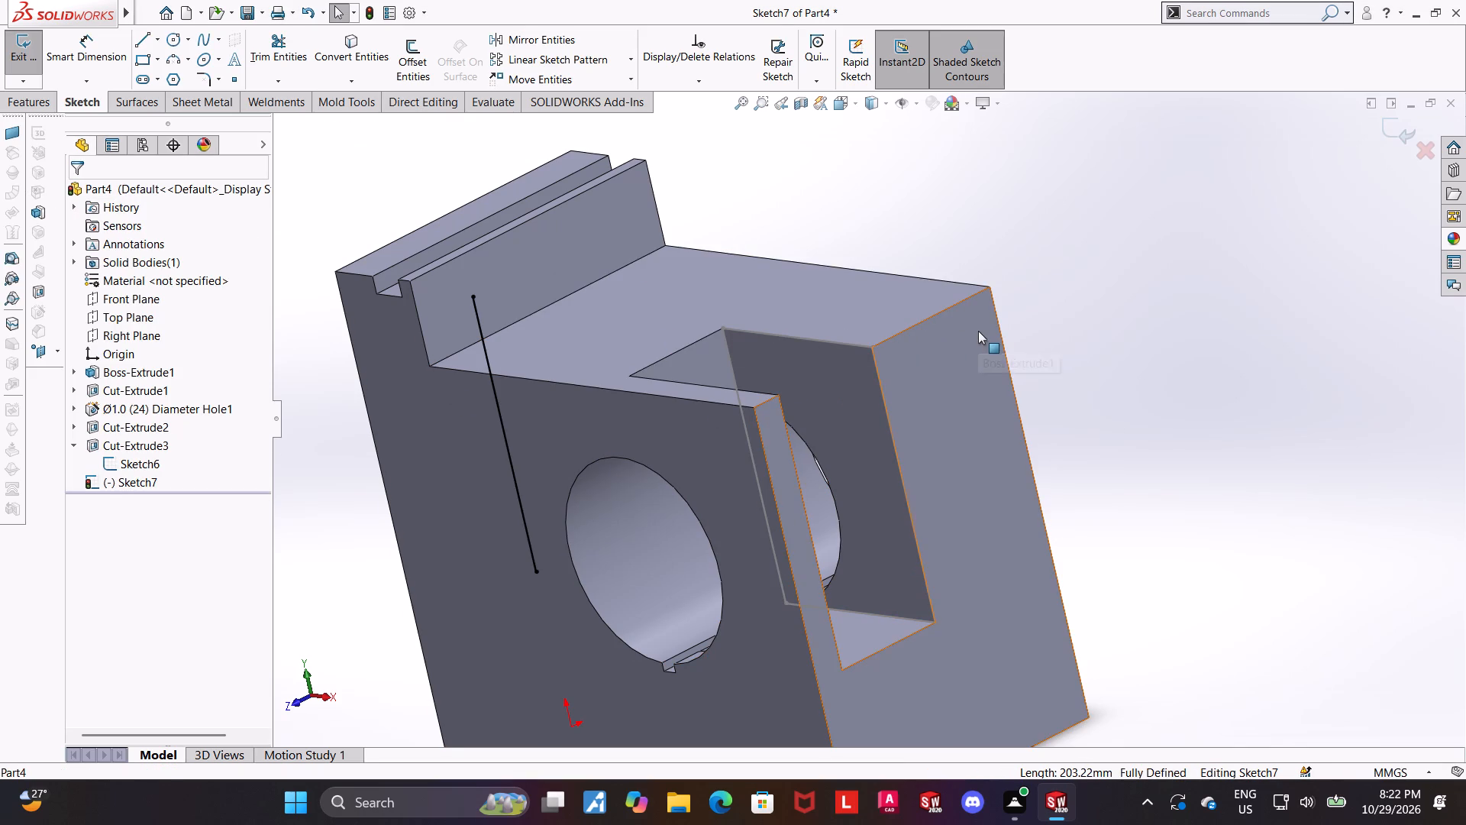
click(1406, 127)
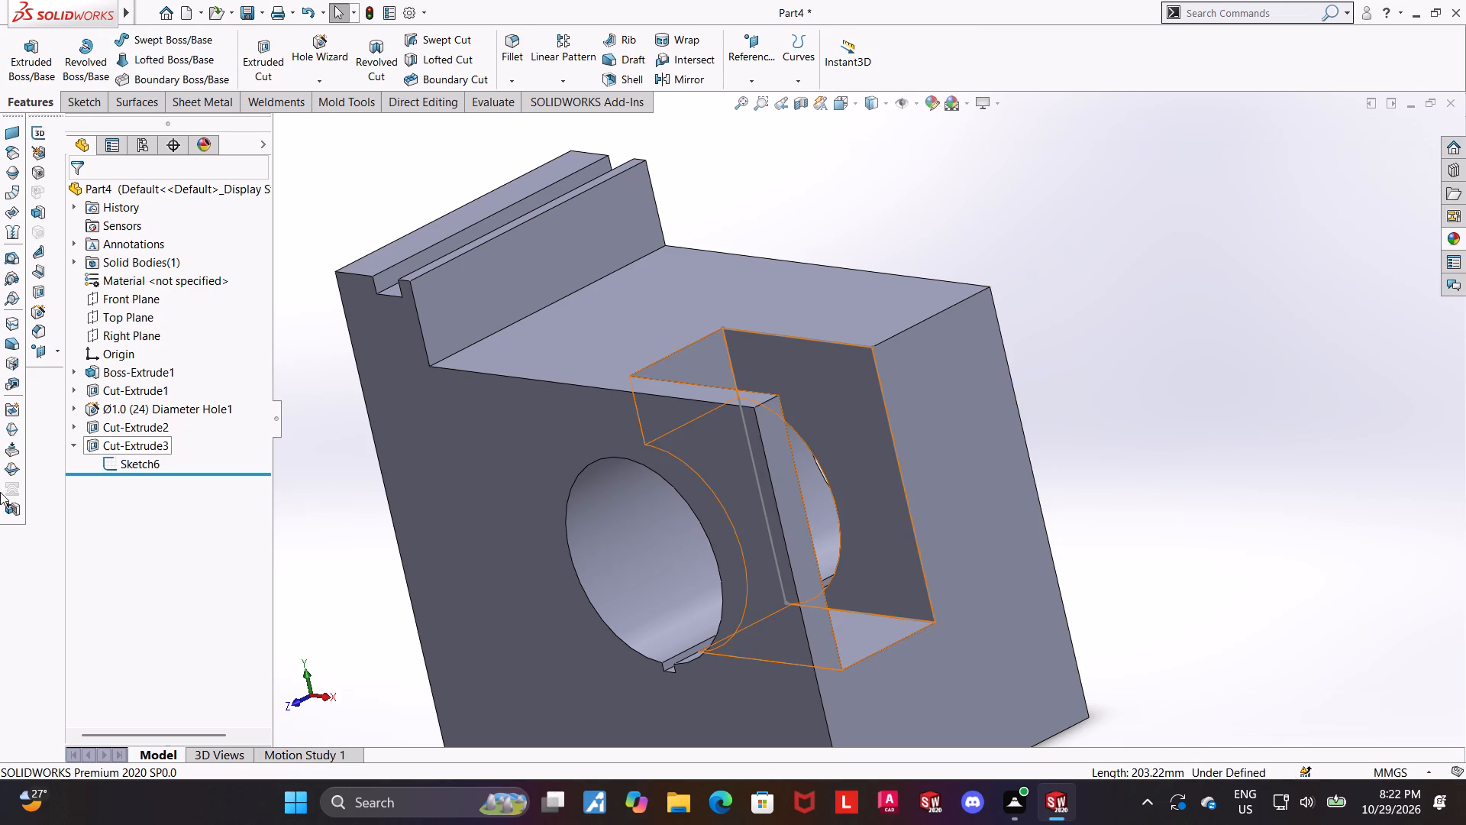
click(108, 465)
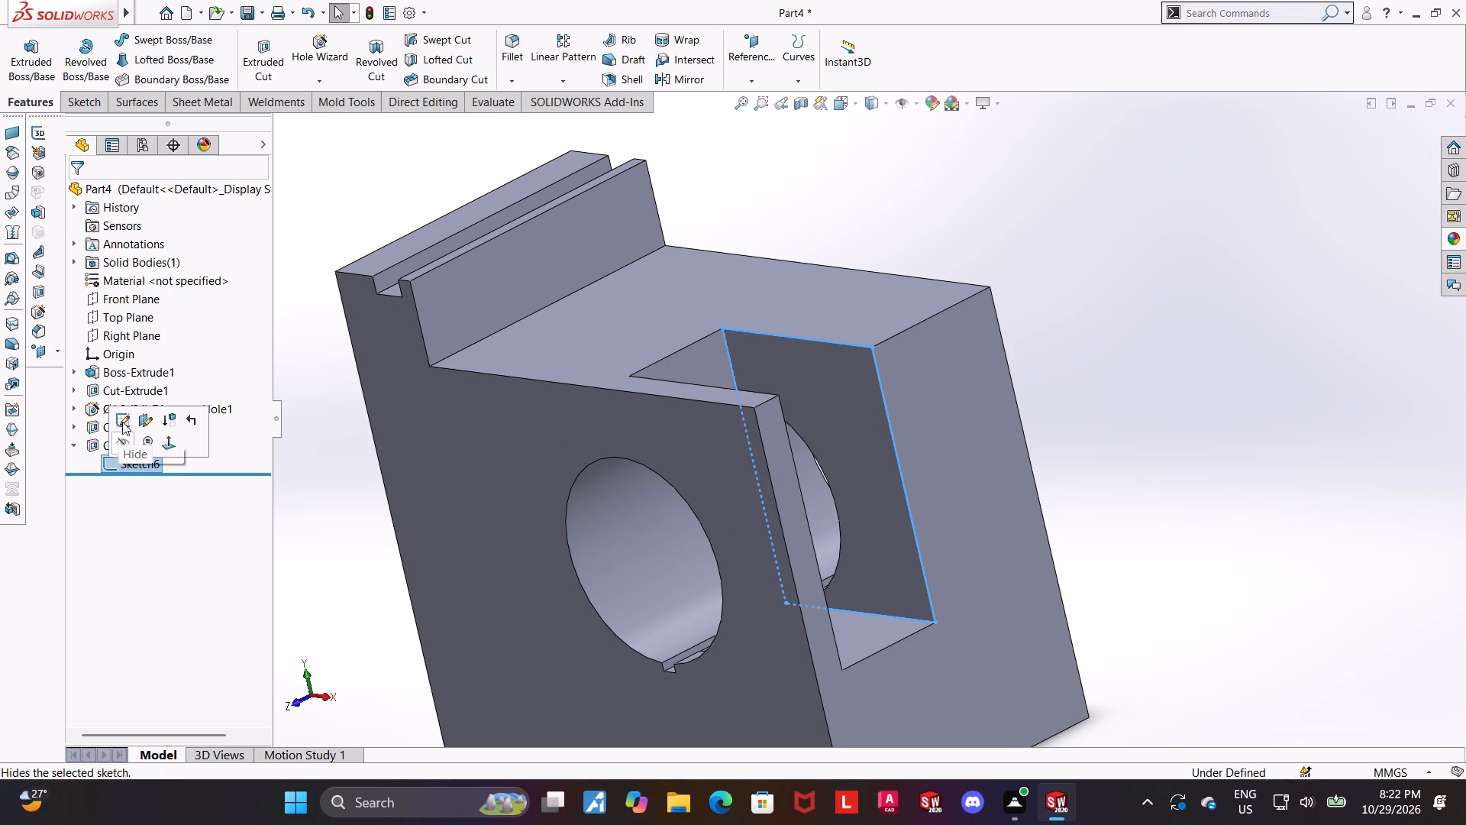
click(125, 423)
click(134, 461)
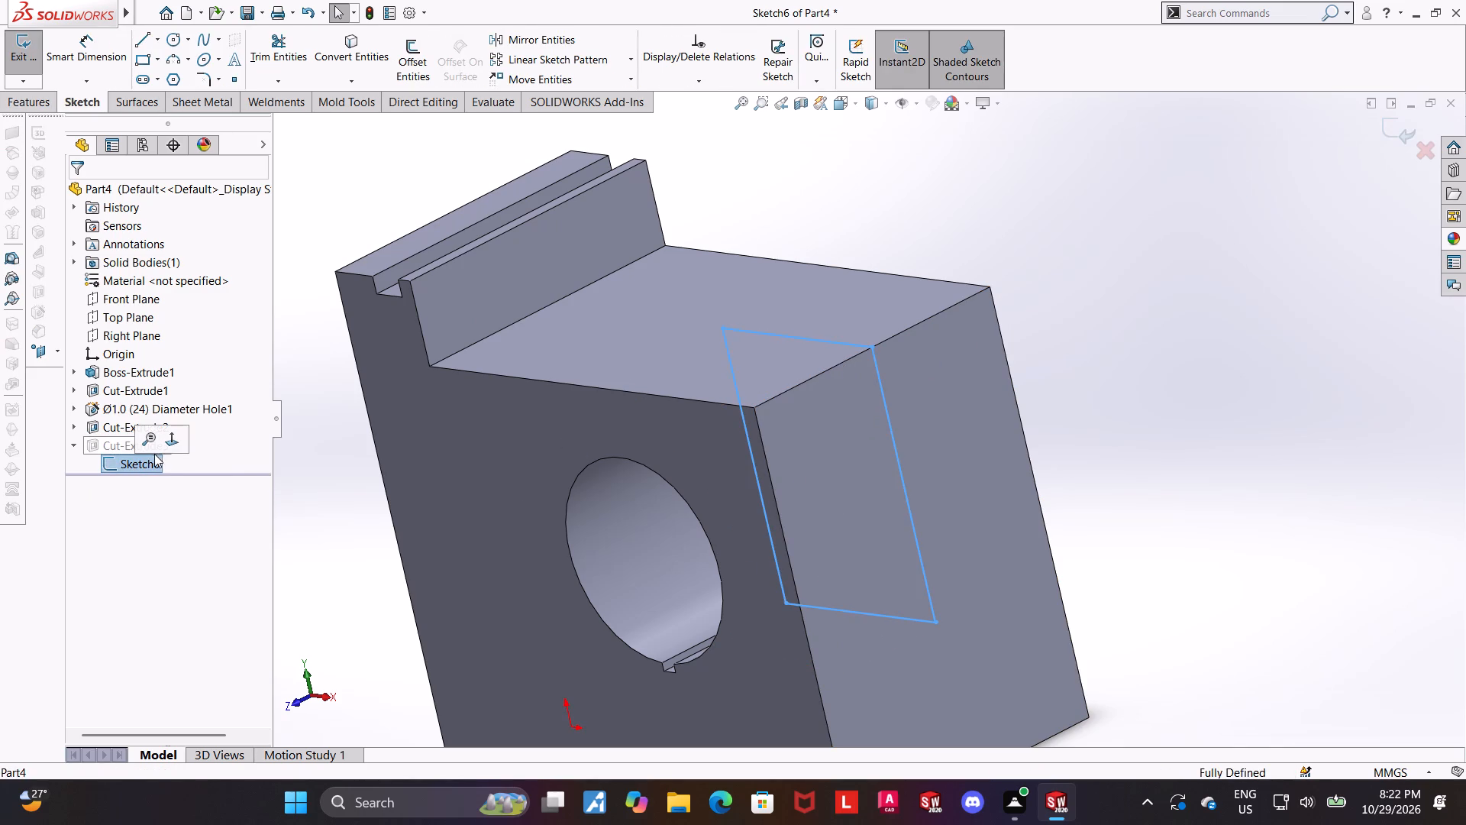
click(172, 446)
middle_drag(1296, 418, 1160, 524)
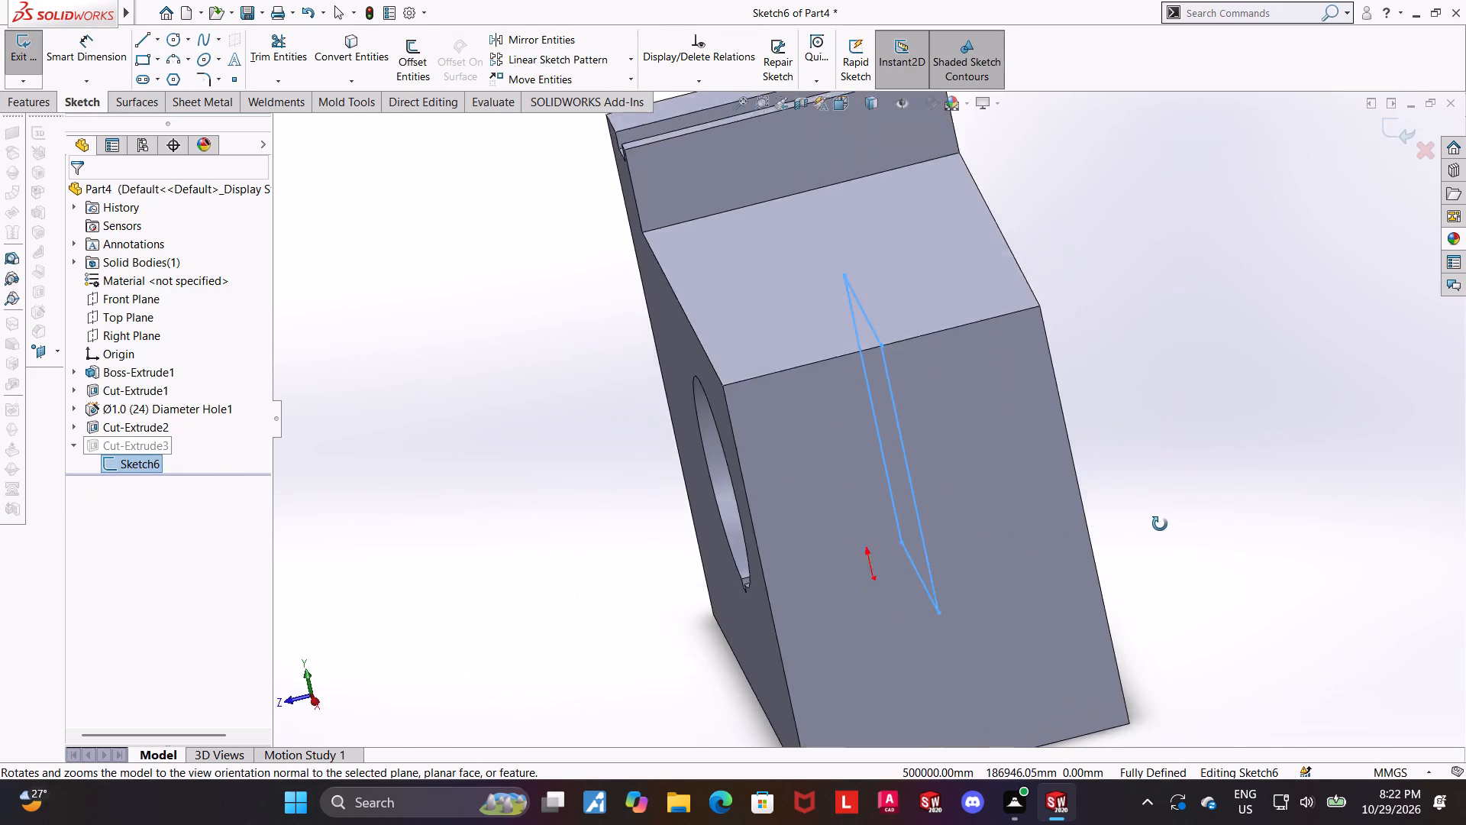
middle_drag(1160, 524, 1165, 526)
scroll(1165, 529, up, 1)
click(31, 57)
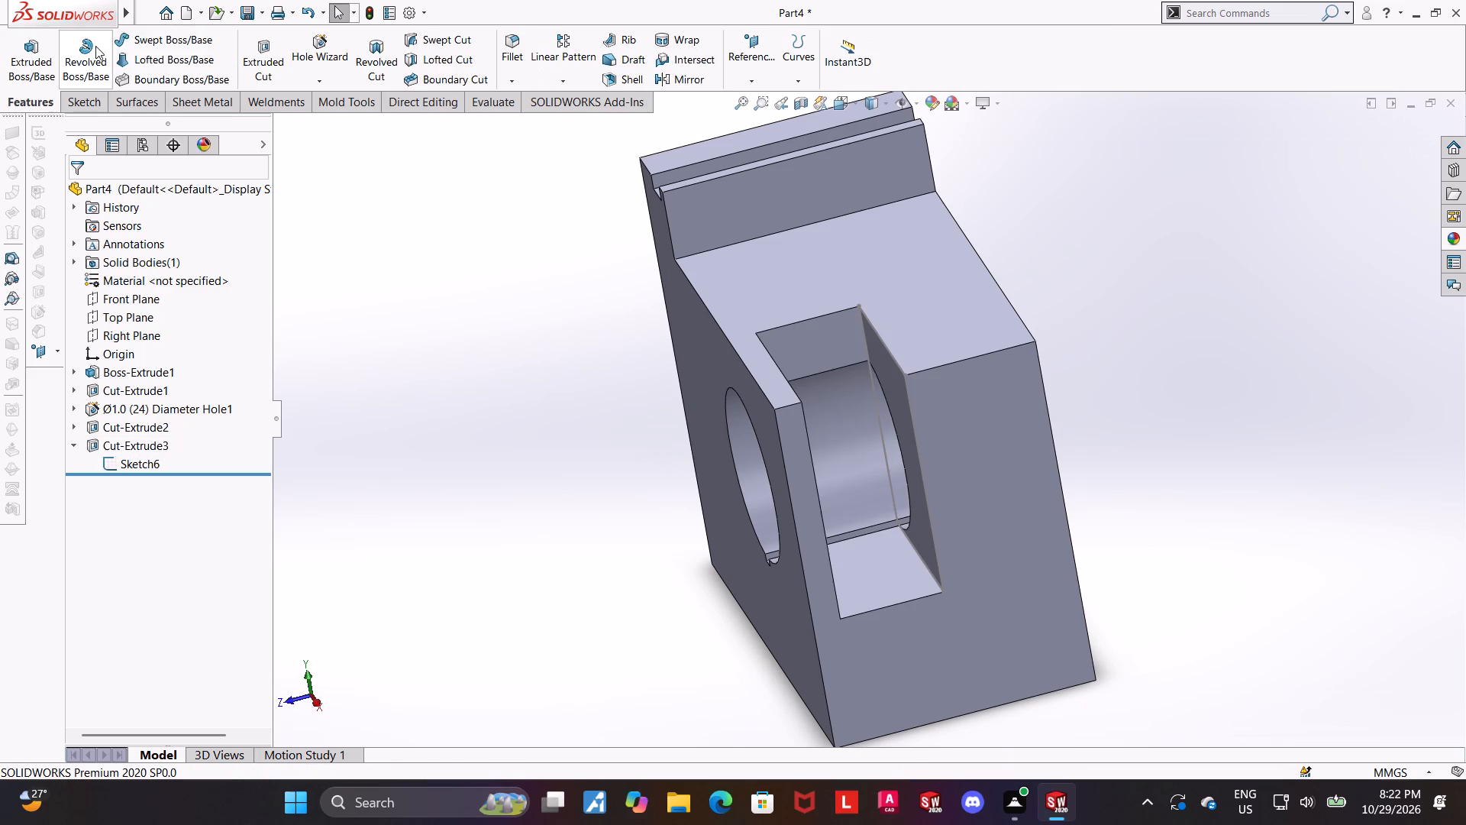
Cut the existing pocket sketch toward the back with an Extruded Cut set to Offset From Surface, 23.8 mm from the back face.
click(257, 55)
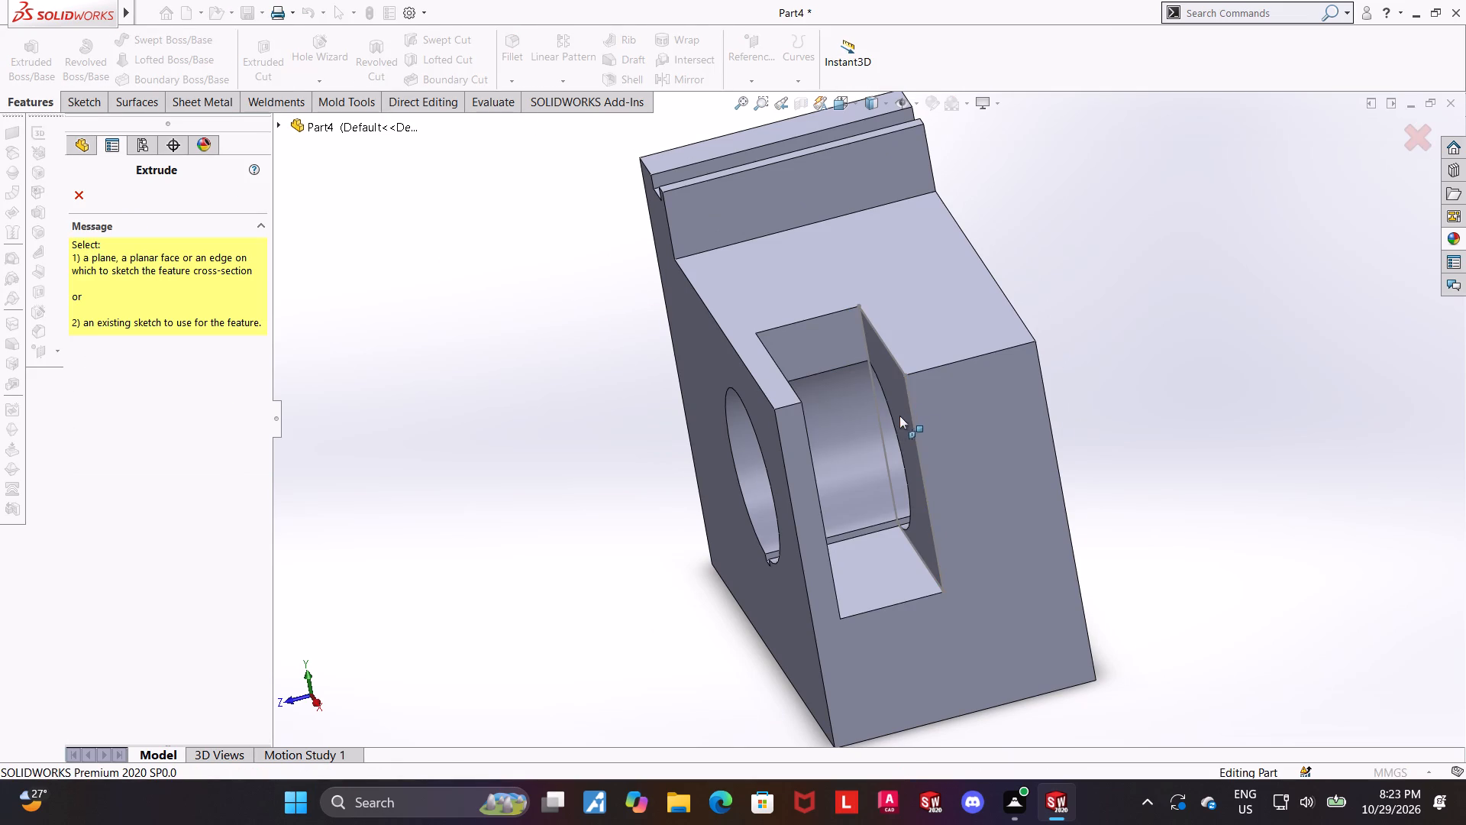
click(880, 422)
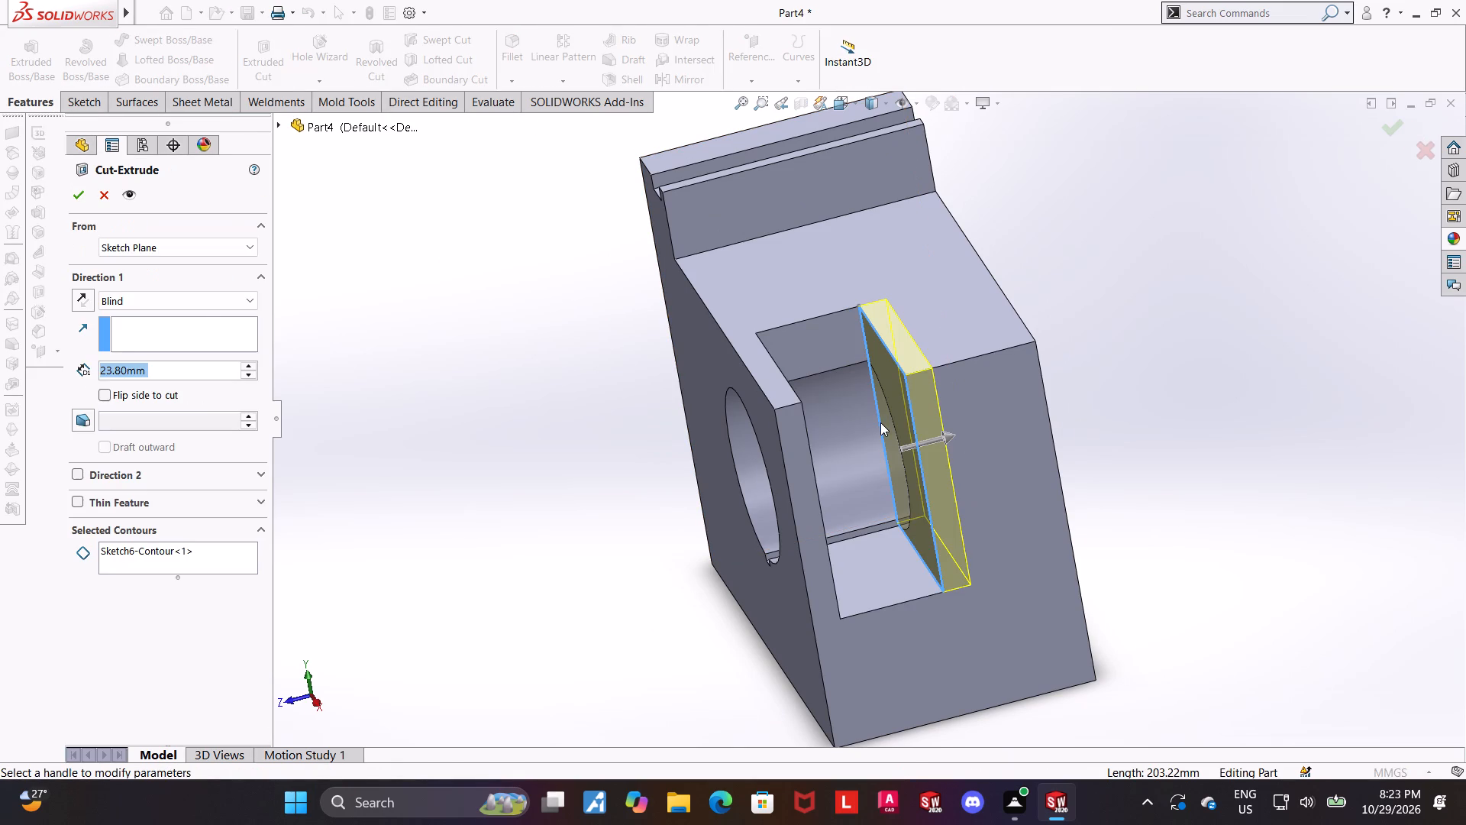
middle_drag(1036, 500, 939, 573)
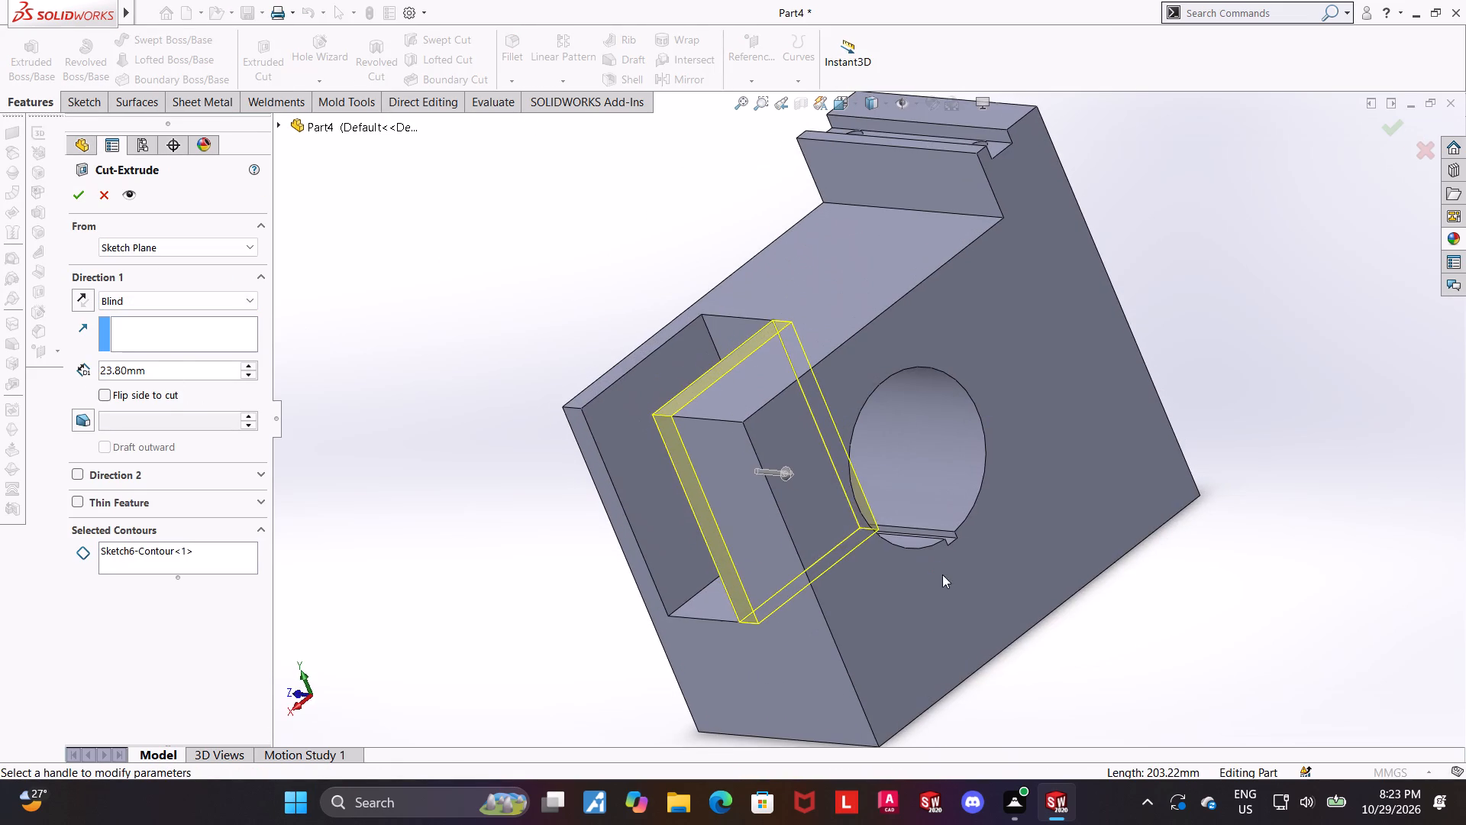
click(134, 303)
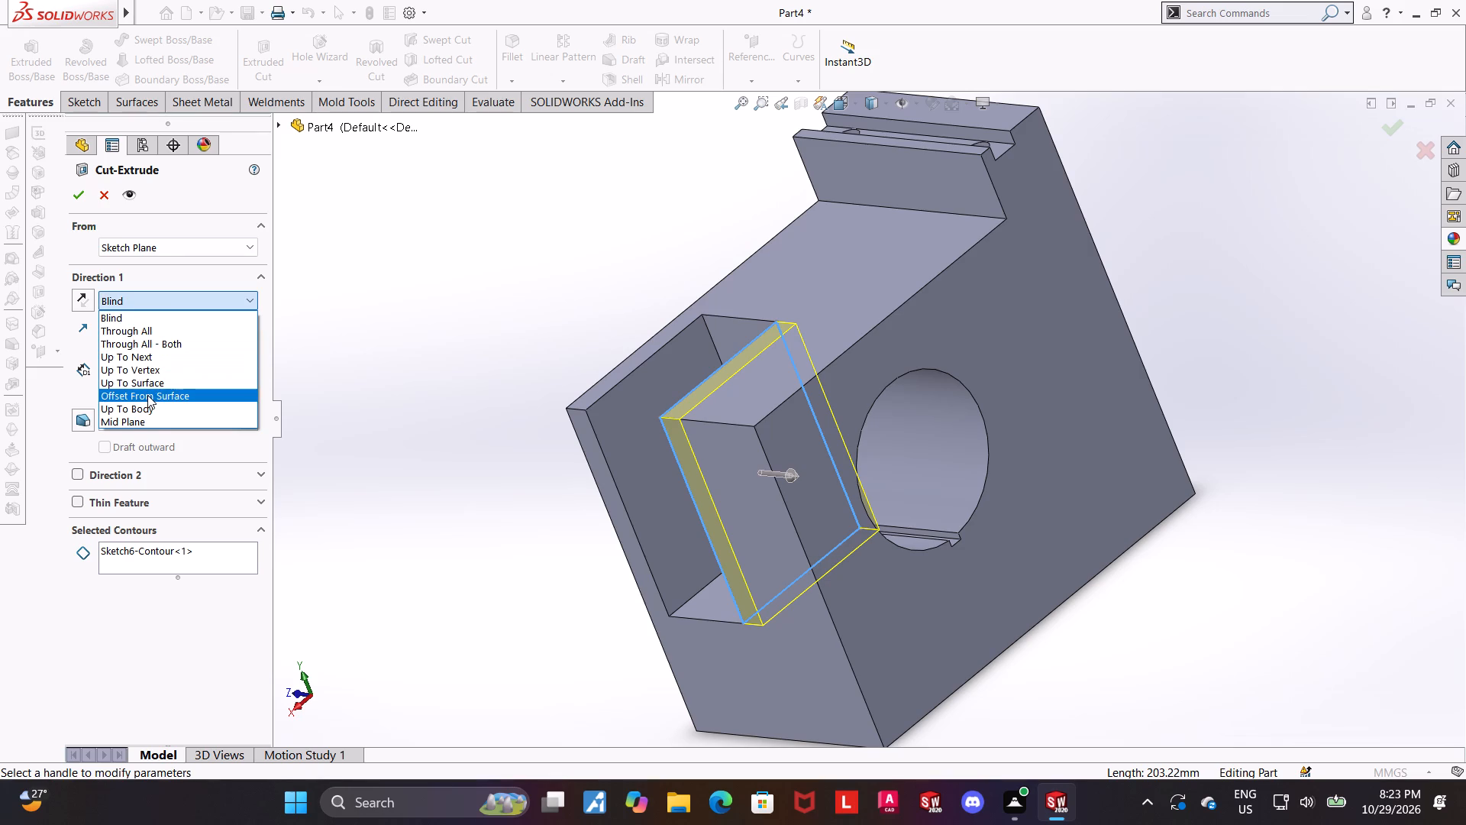
click(147, 395)
click(931, 356)
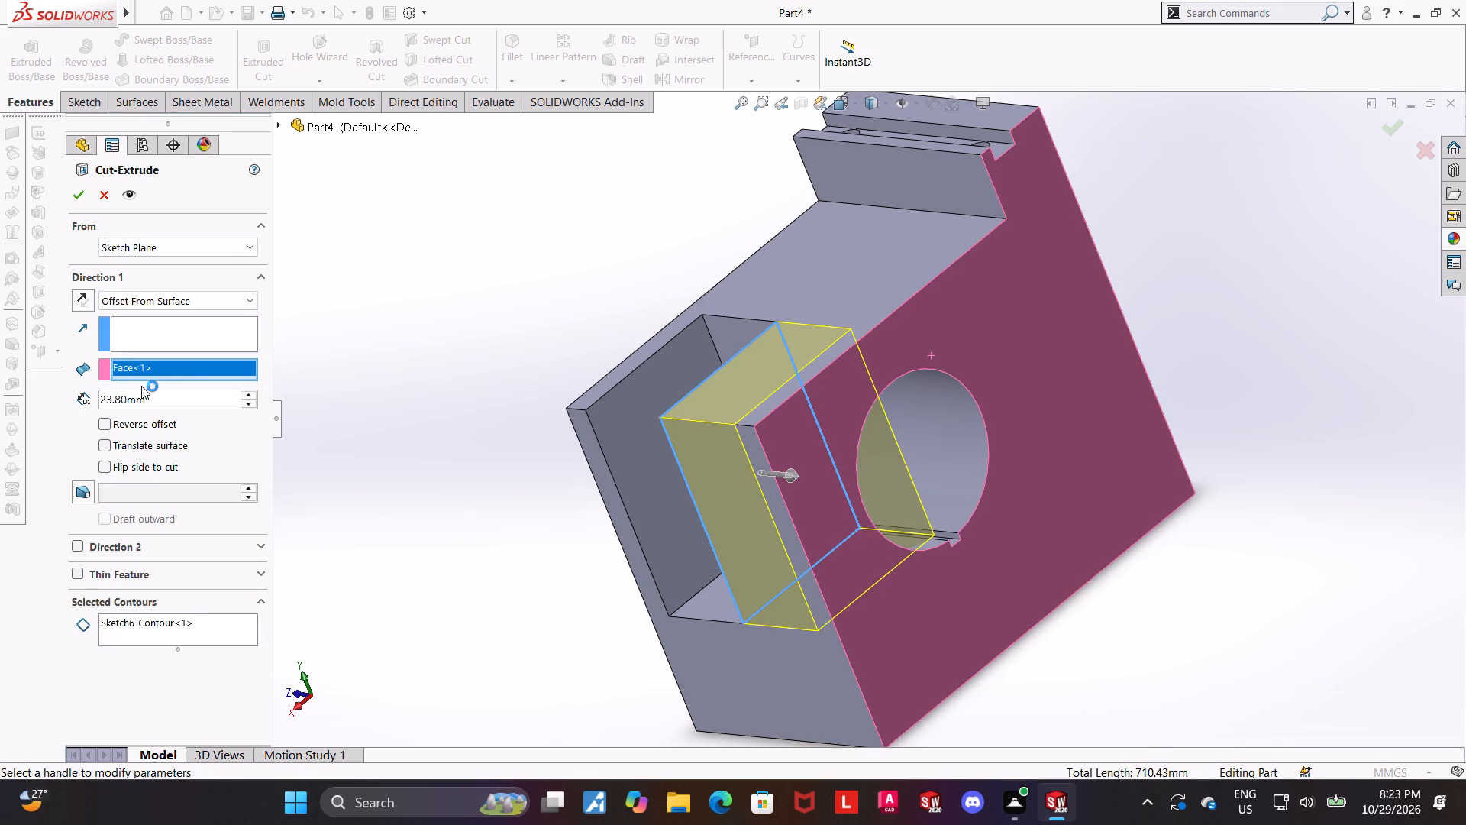
click(77, 200)
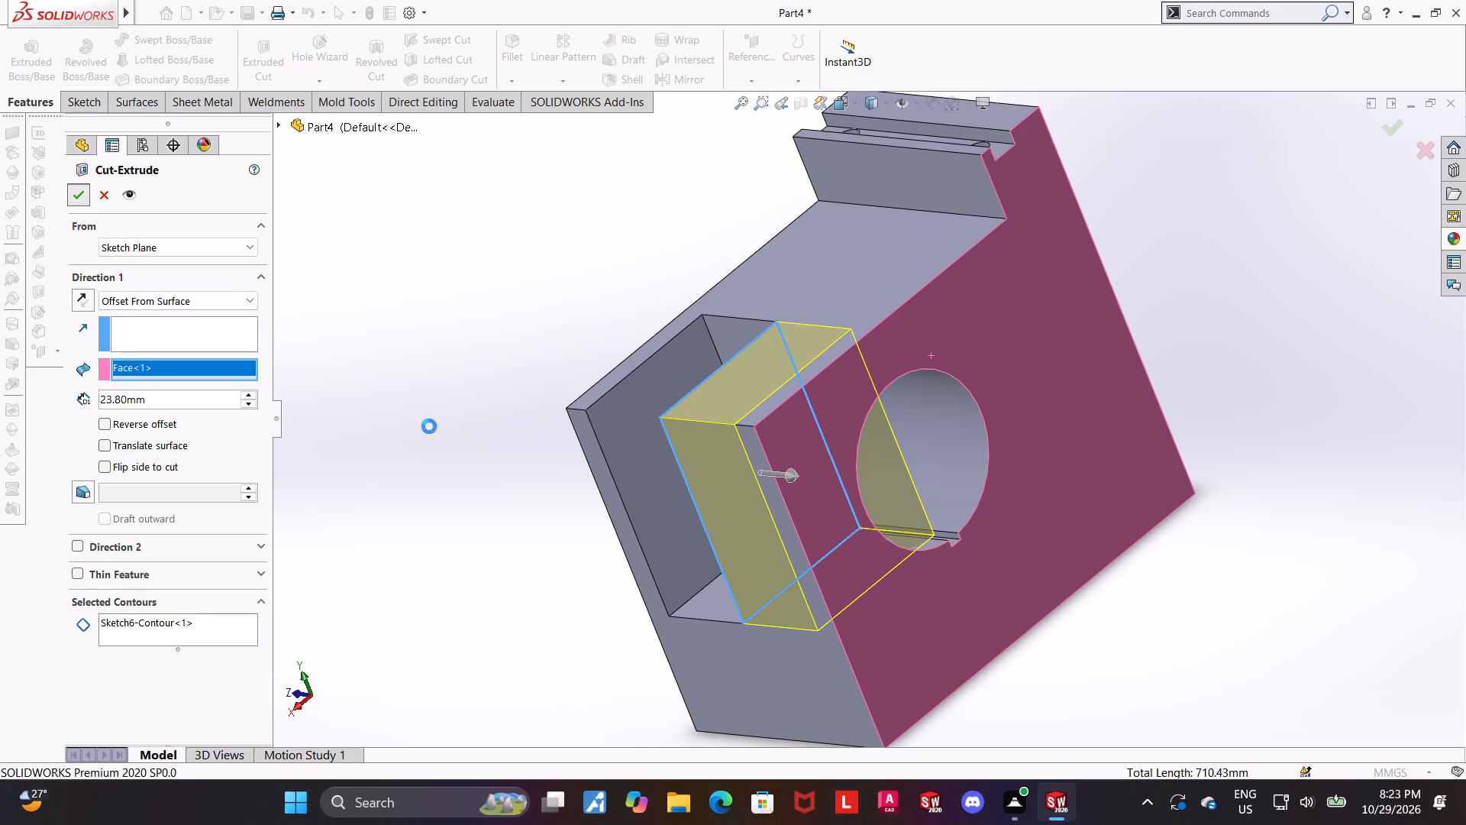
click(491, 461)
middle_drag(481, 486, 593, 413)
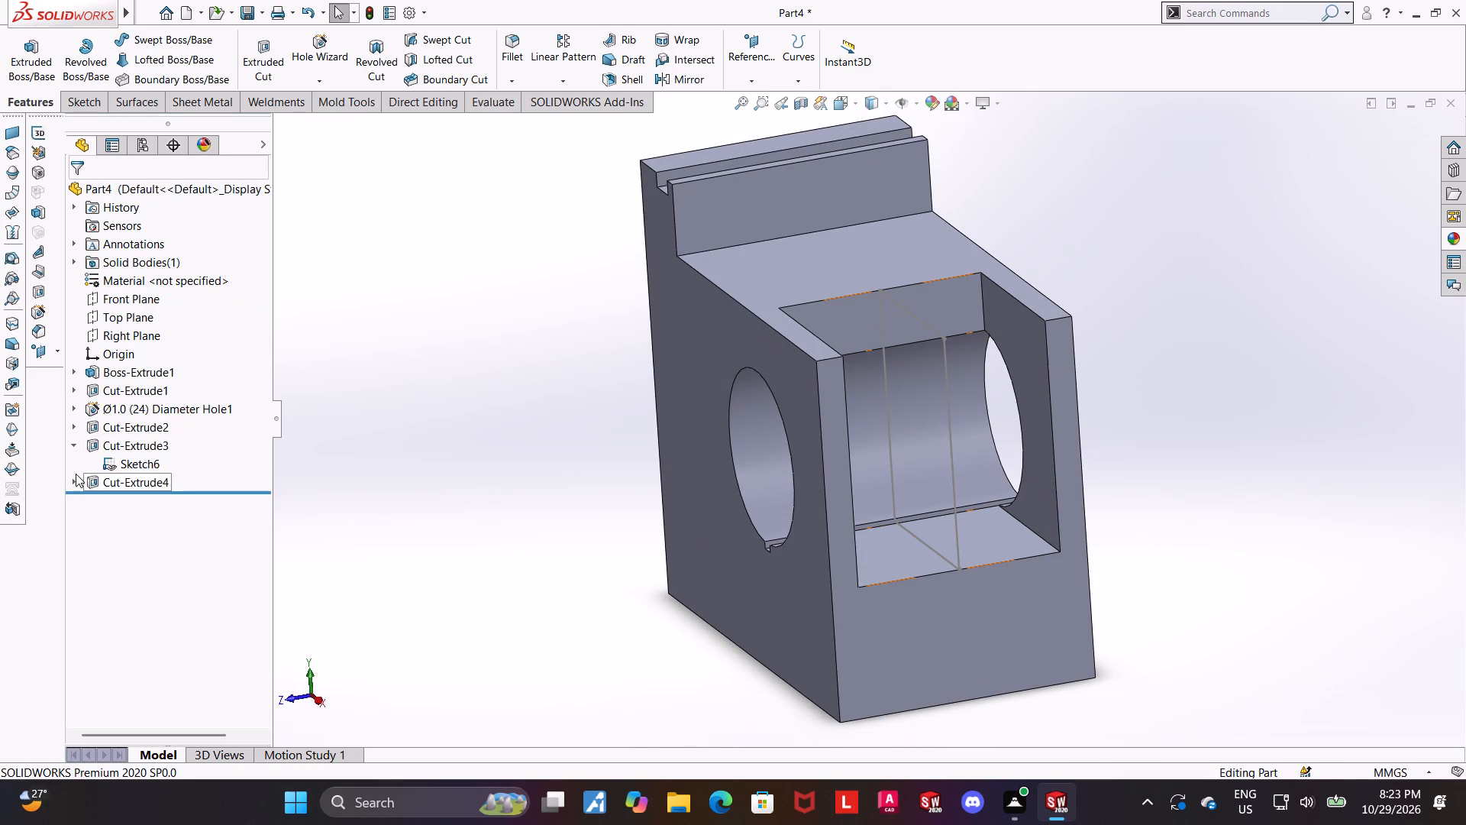
Hide the pocket's rectangle sketch.
click(116, 464)
click(134, 447)
click(75, 445)
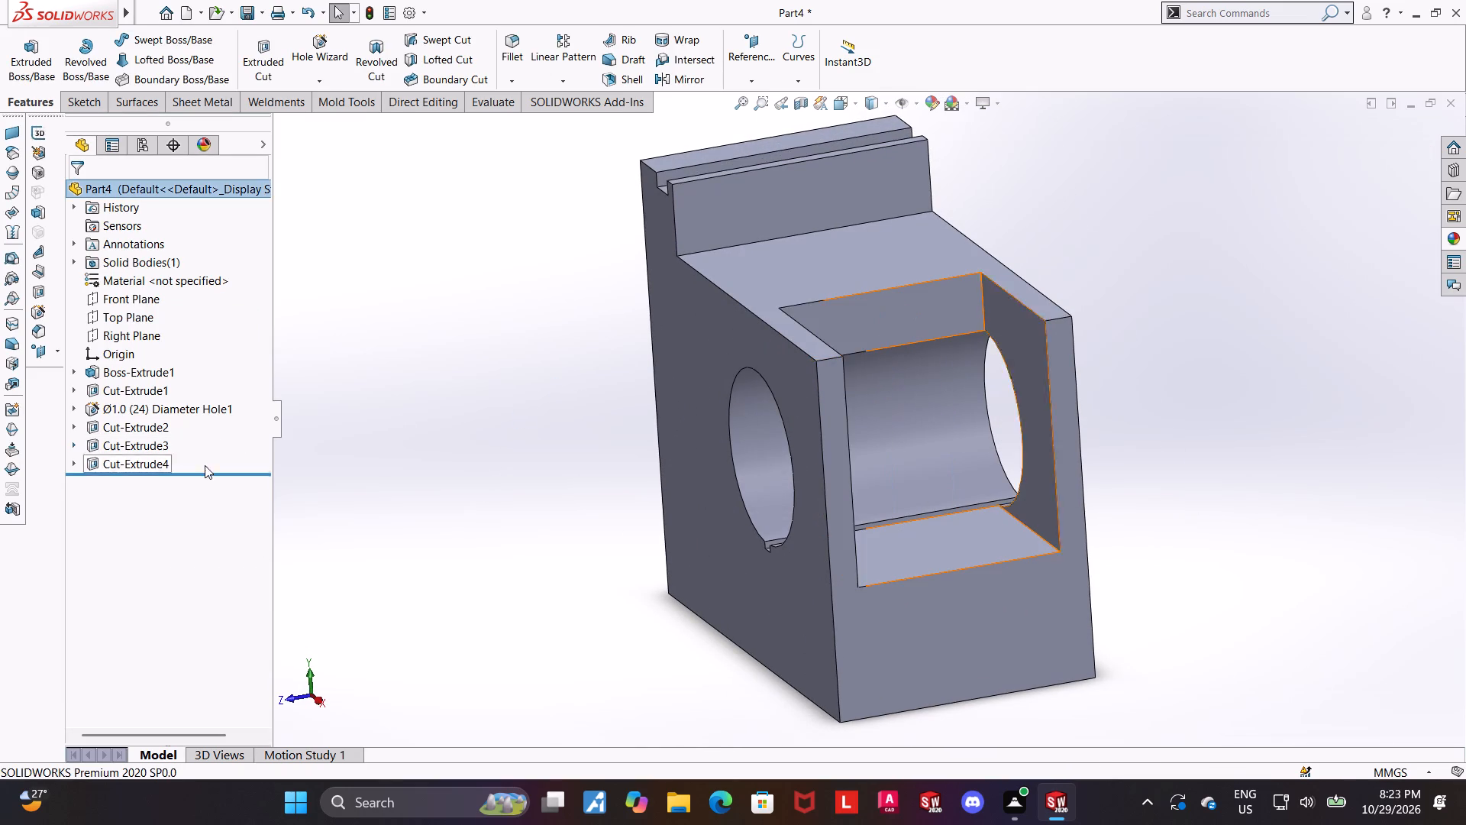
Start a new sketch on the inner face of the pocket's back wall, viewed square on.
scroll(486, 484, up, 1)
scroll(1166, 516, up, 1)
middle_drag(1171, 516, 1197, 496)
middle_drag(1087, 439, 1122, 417)
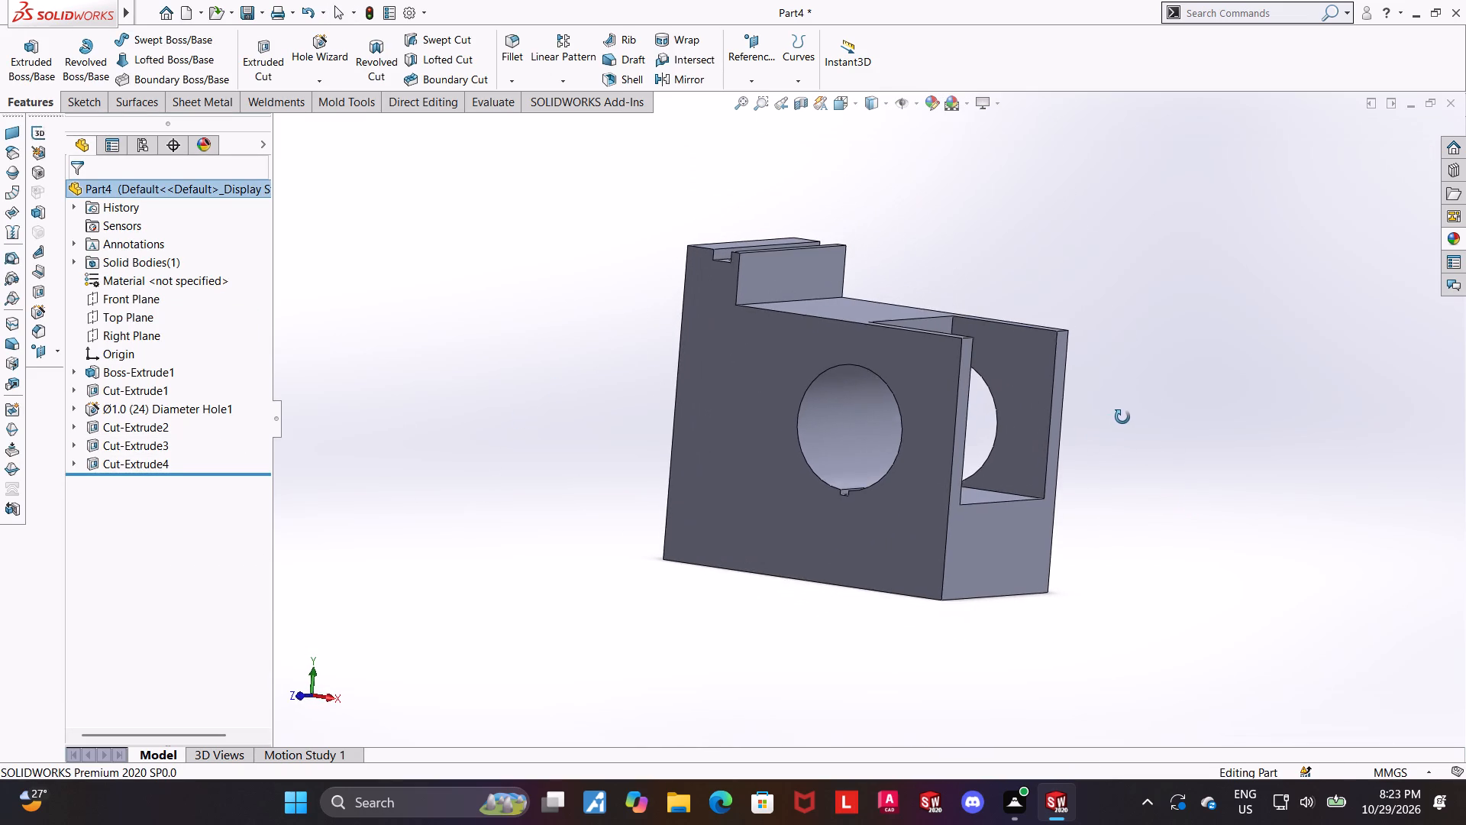
middle_drag(1122, 417, 1125, 525)
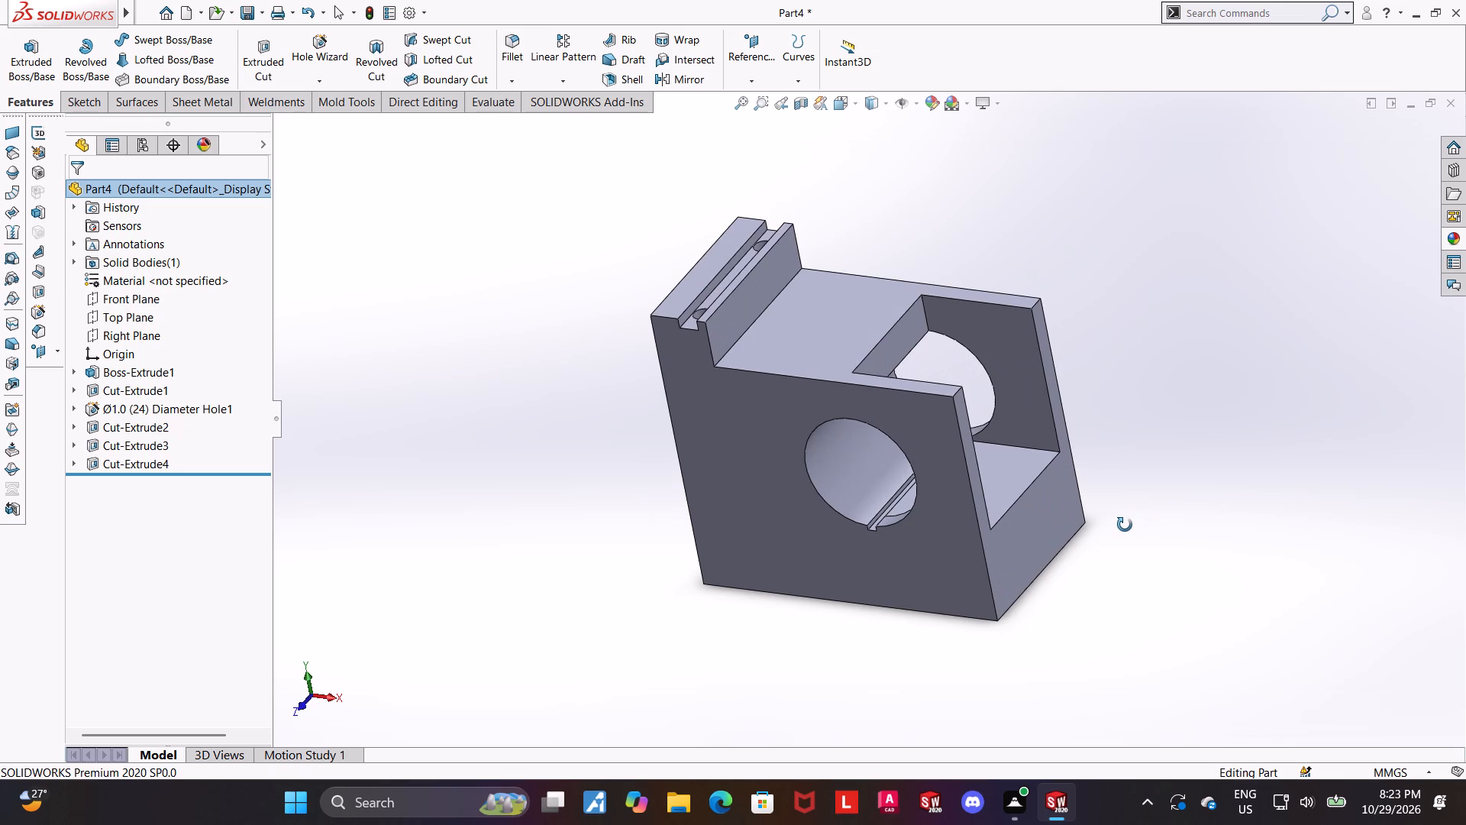
middle_drag(1125, 525, 1154, 490)
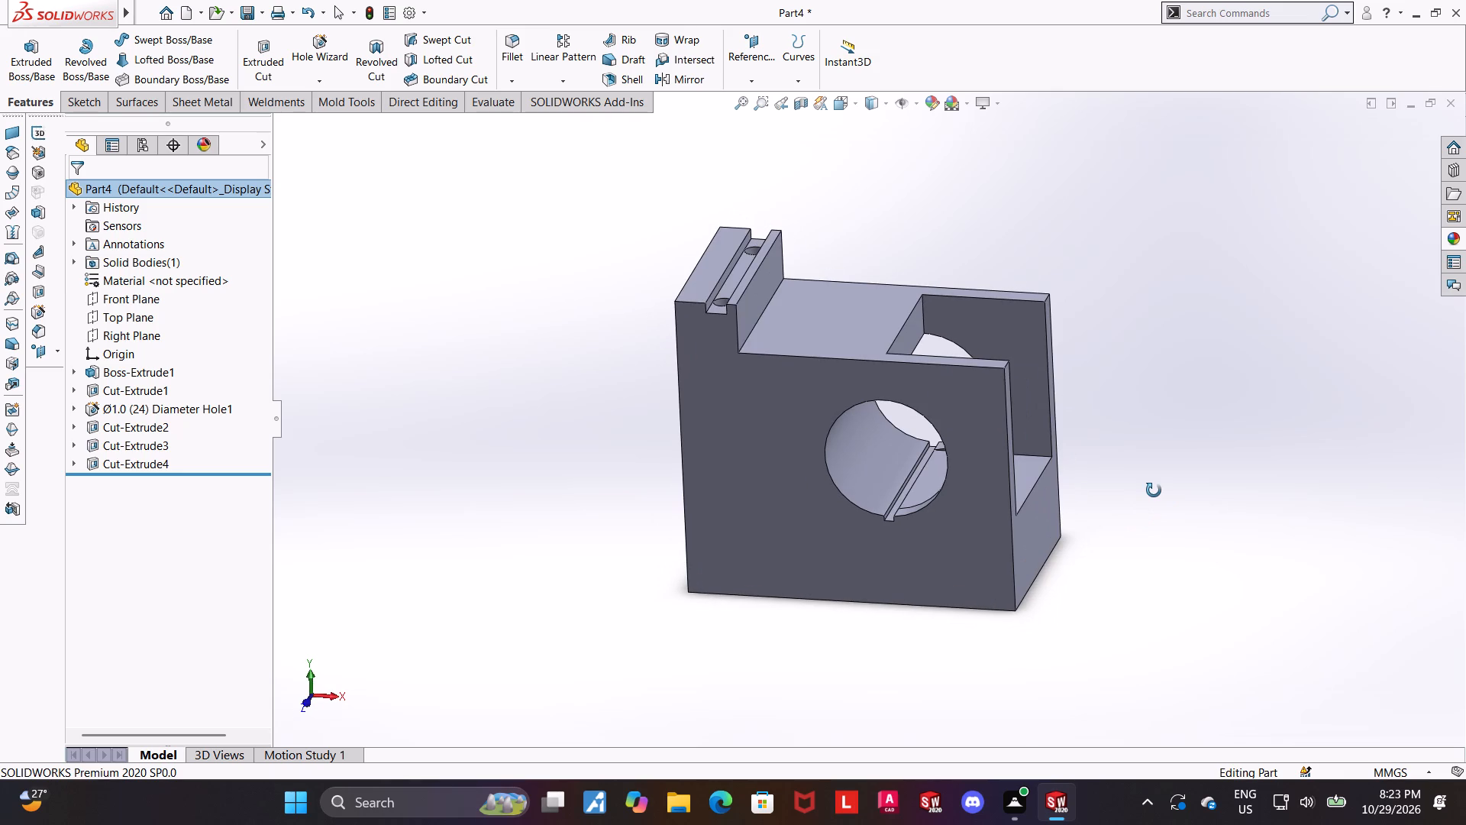
middle_drag(1154, 490, 1135, 492)
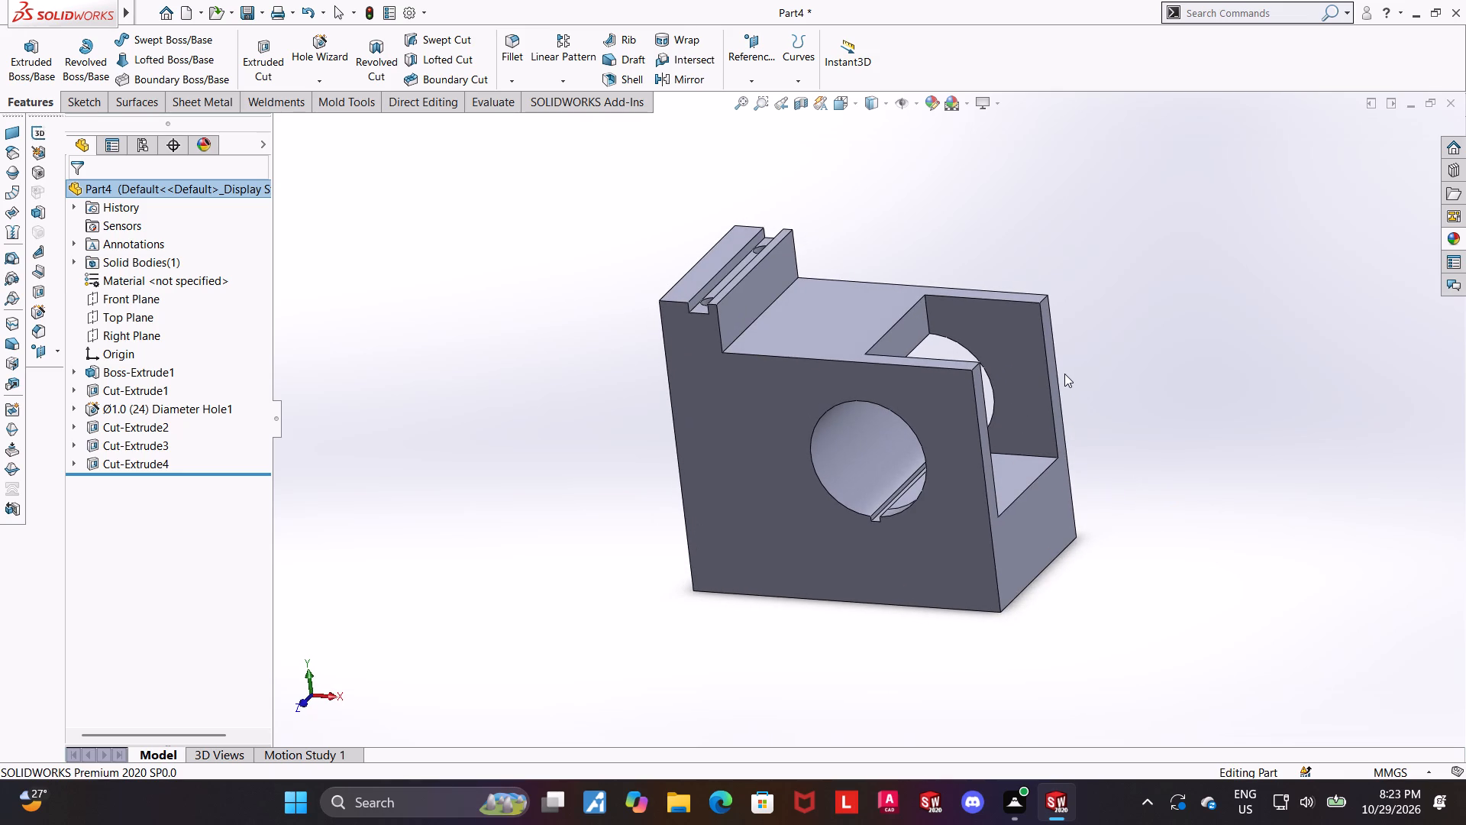
click(1013, 332)
click(1086, 288)
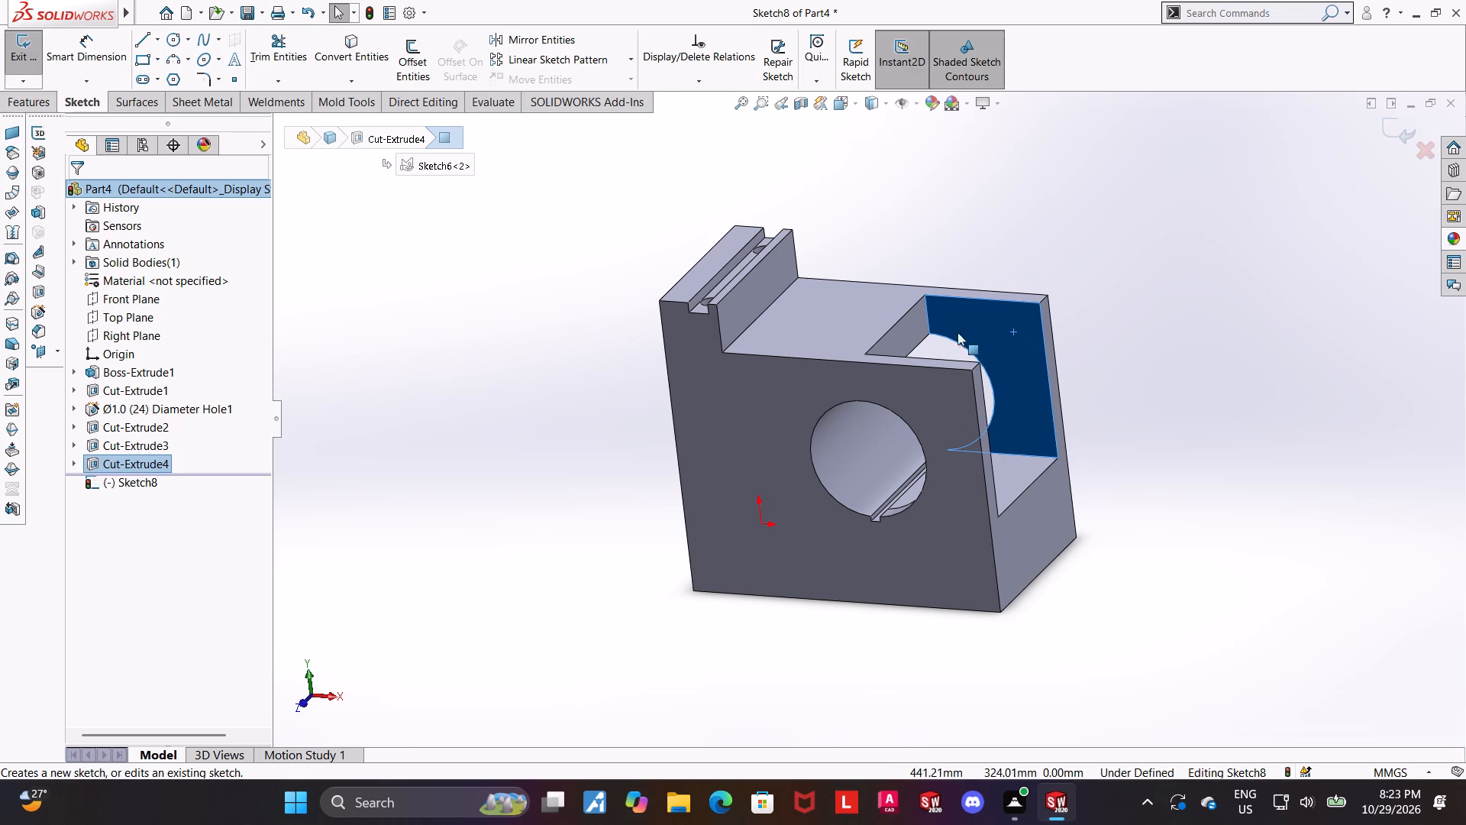
click(107, 487)
click(140, 466)
scroll(1229, 406, up, 2)
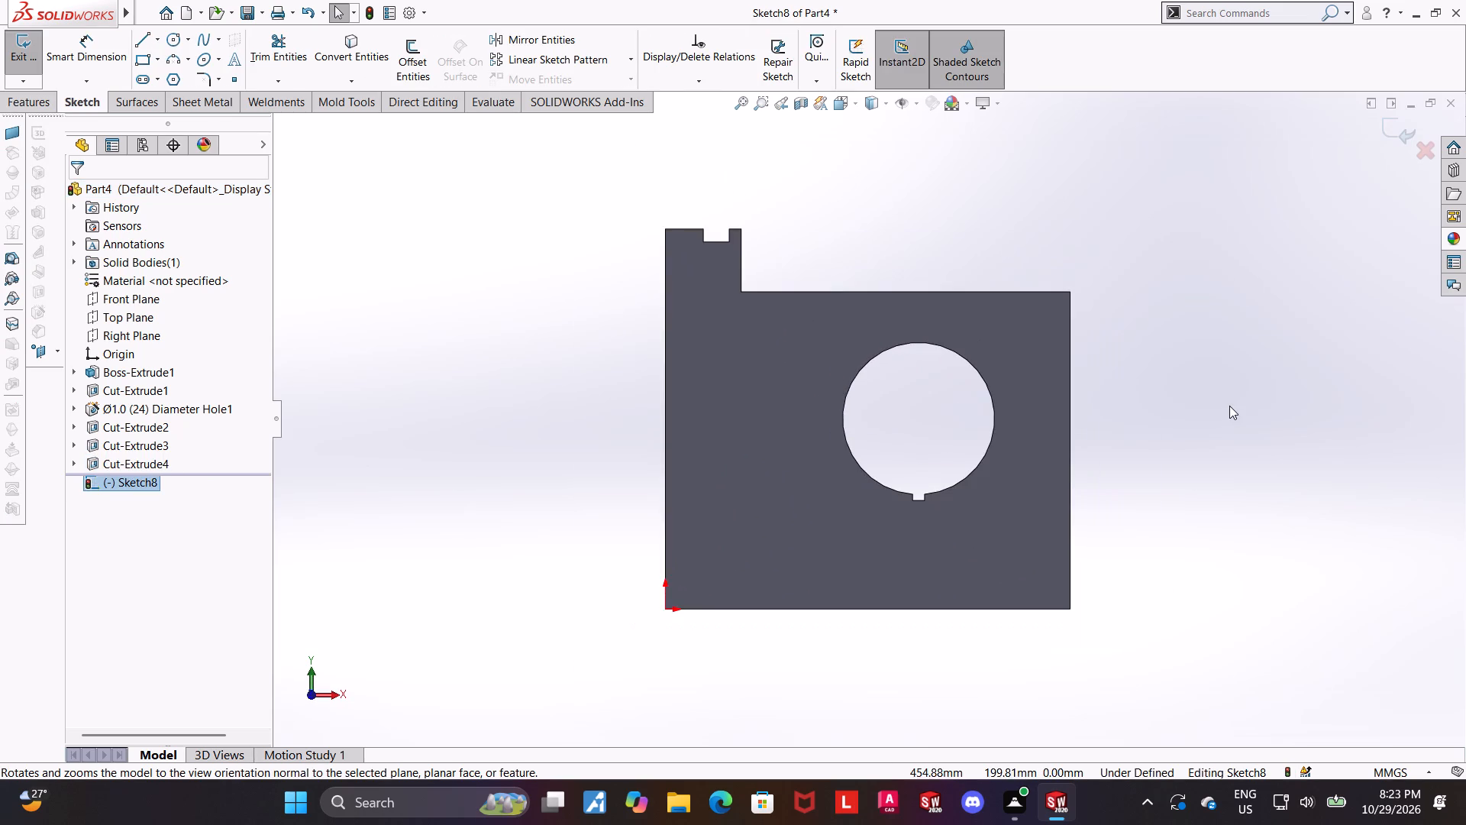
scroll(1193, 376, down, 2)
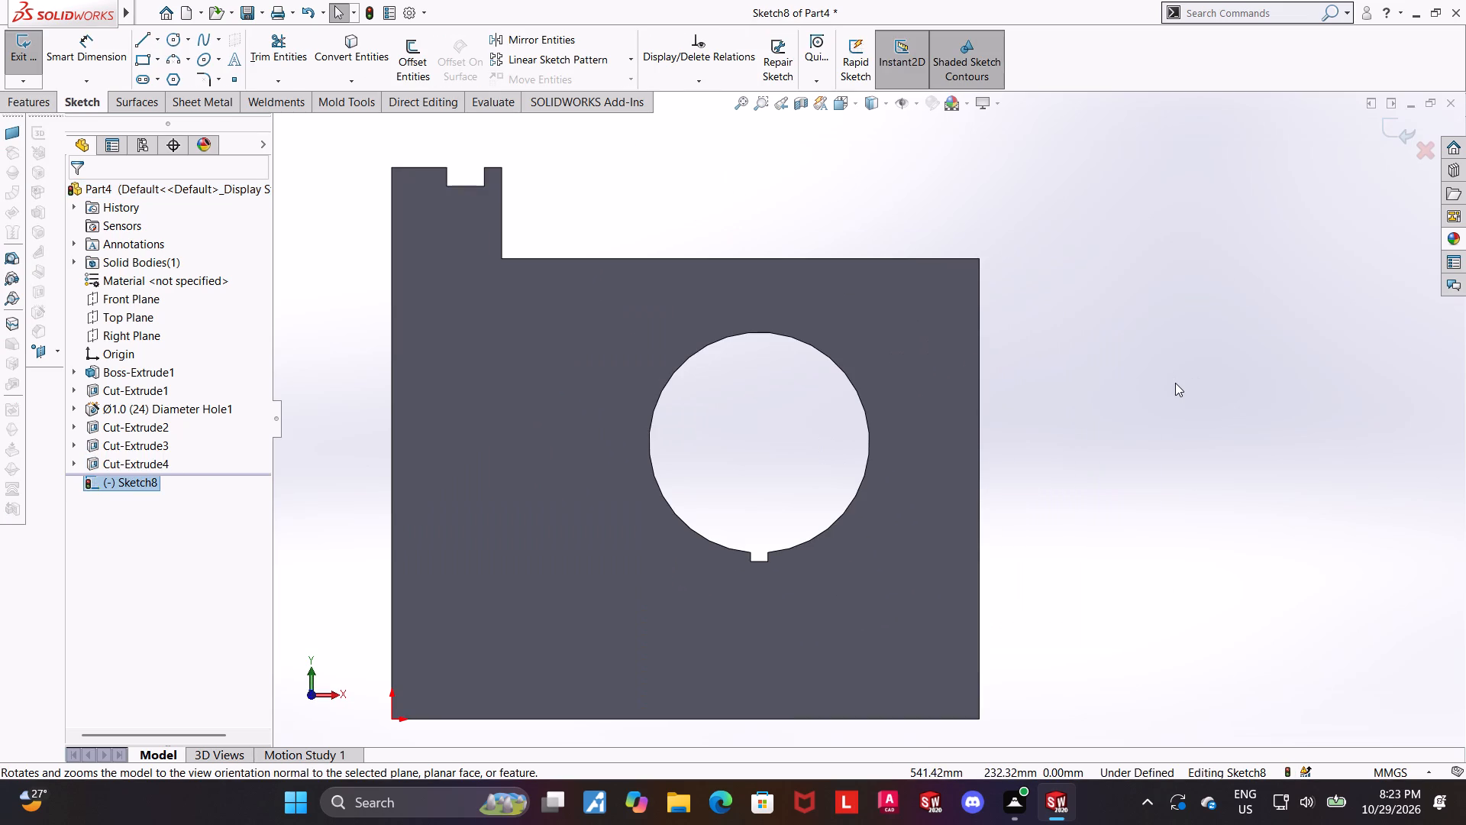
Sketch a vertical line from the top of the bore up to the block's upper edge.
click(142, 37)
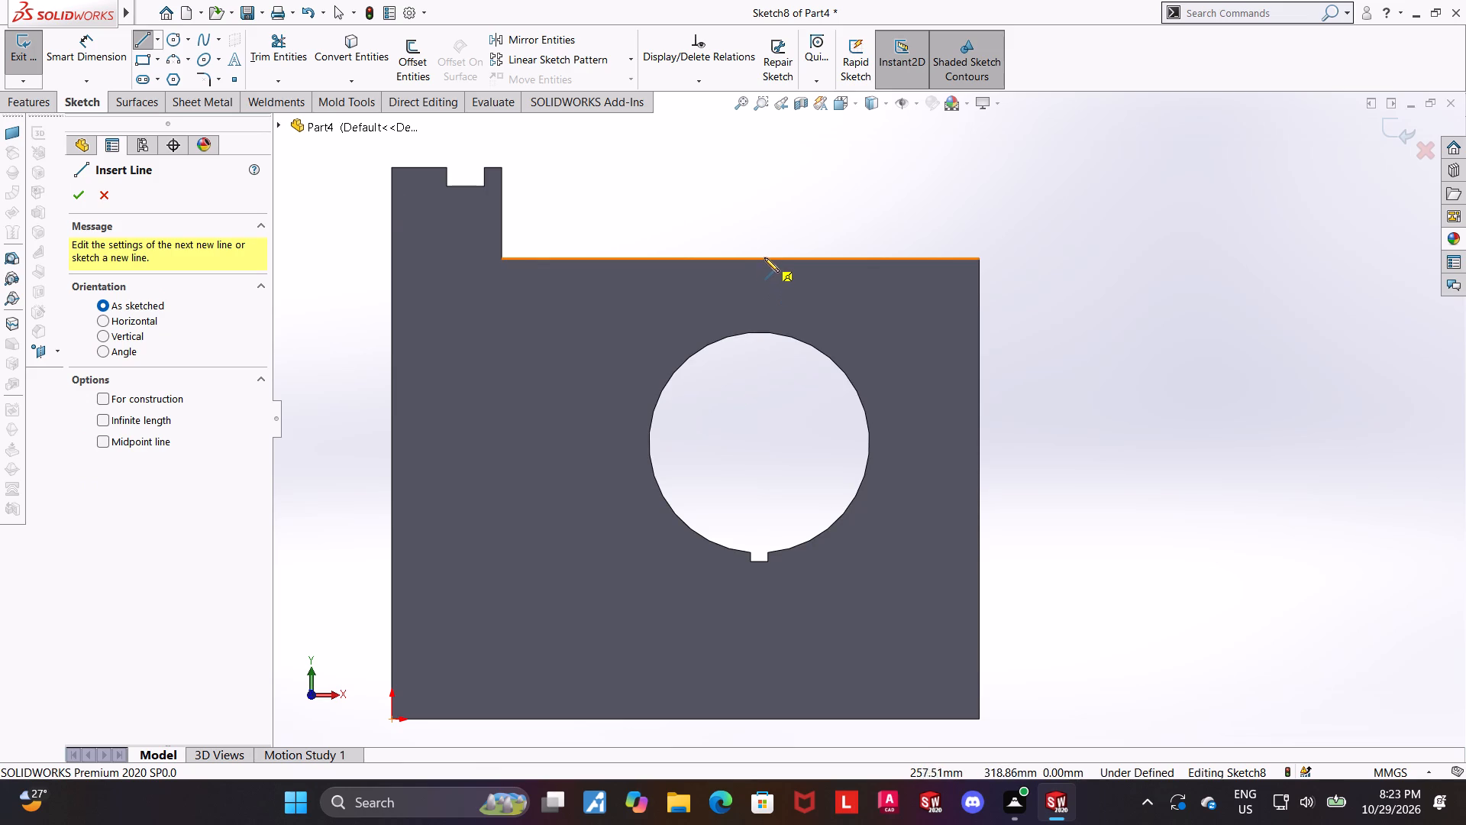
click(760, 336)
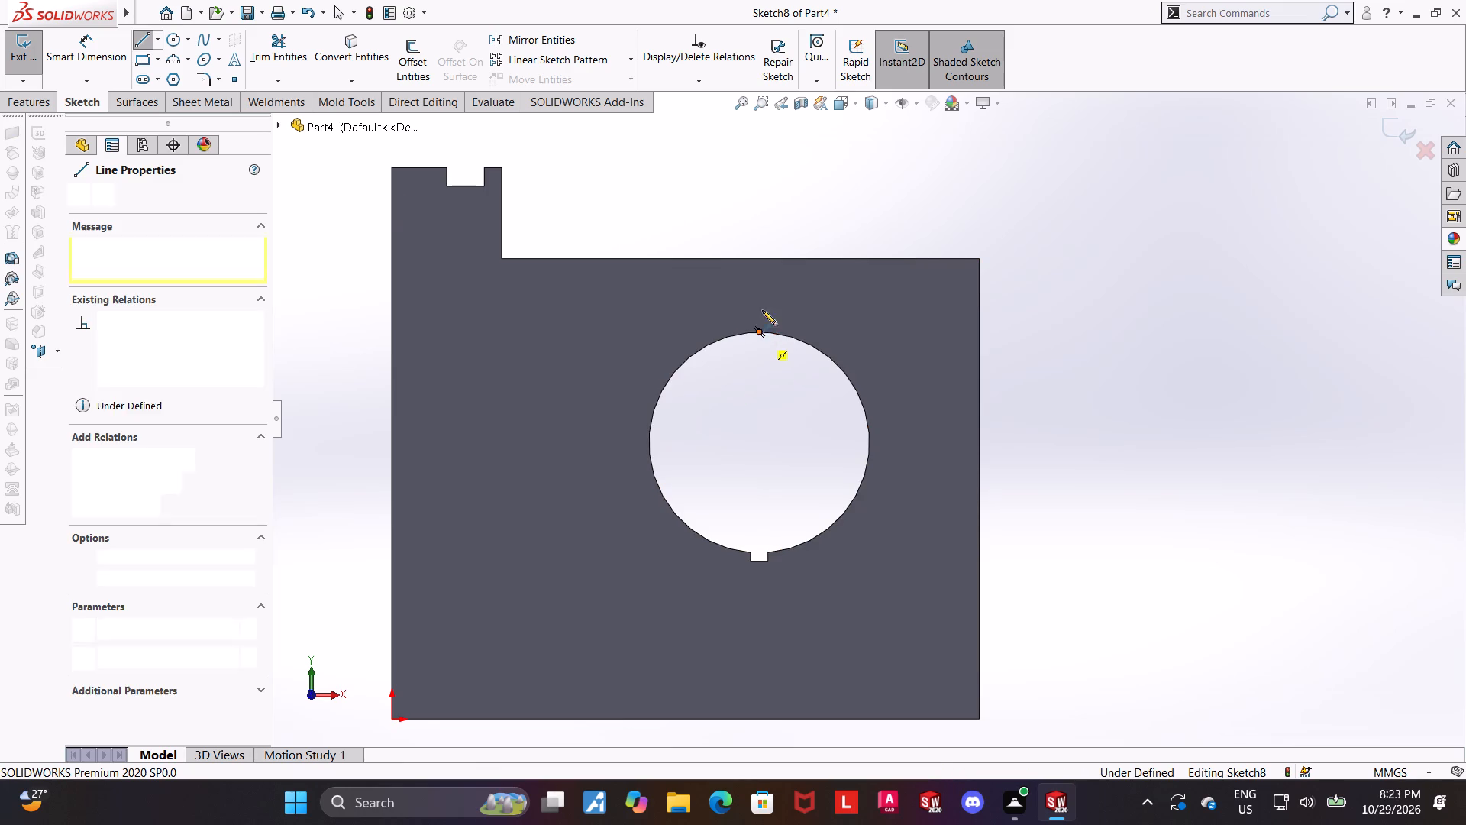
click(760, 260)
key(Escape)
key(Escape)
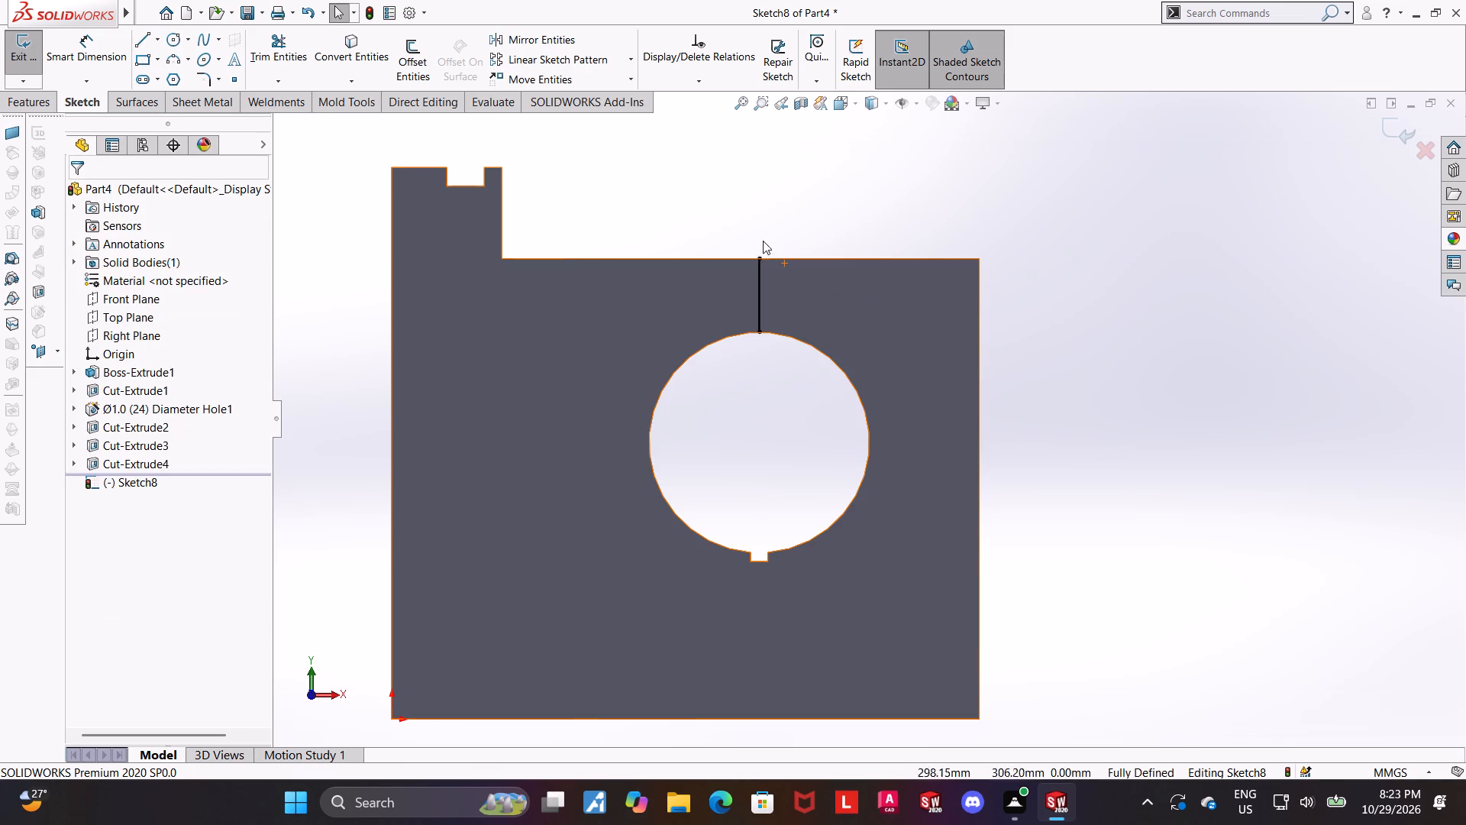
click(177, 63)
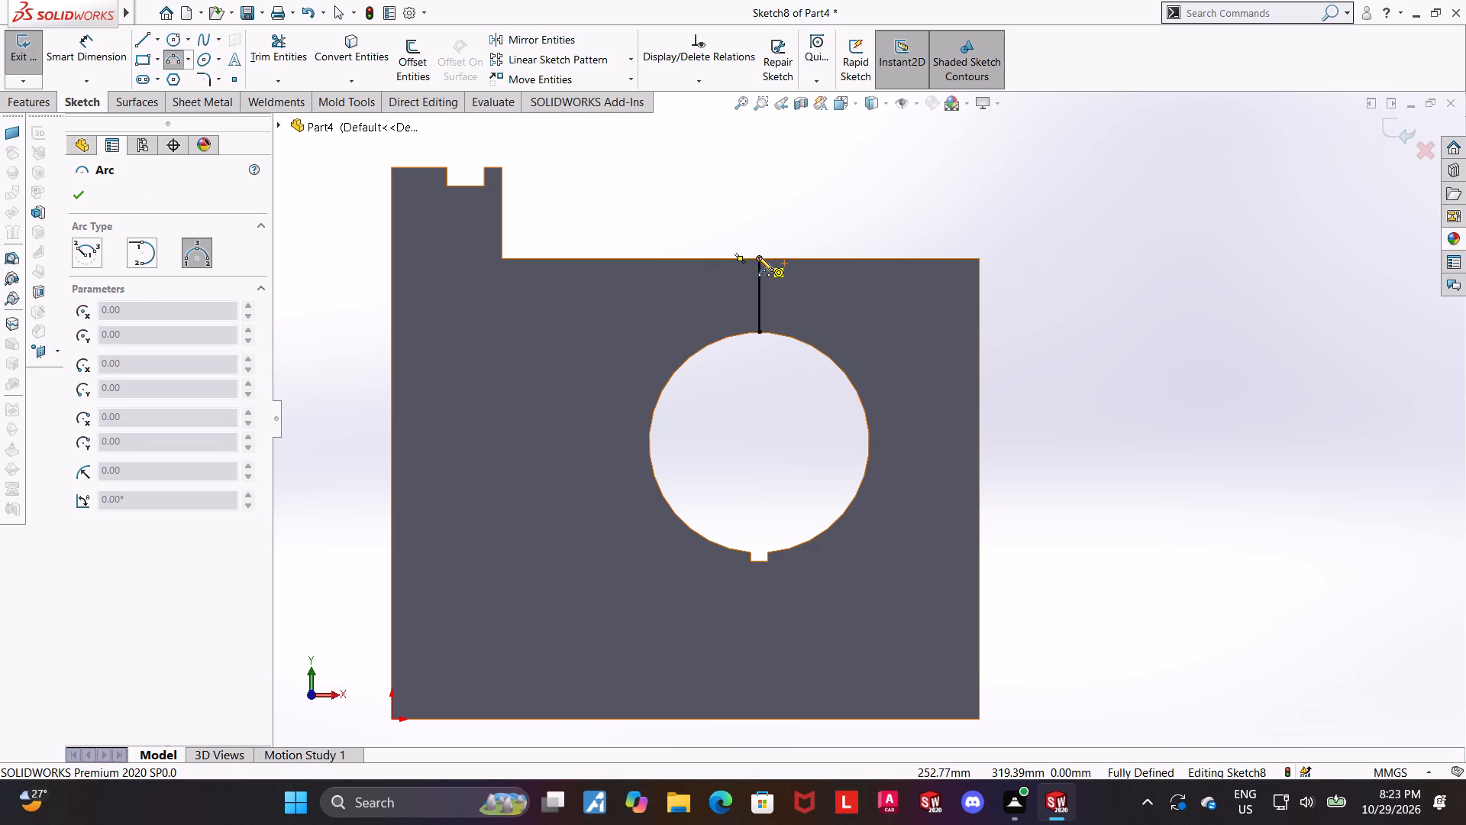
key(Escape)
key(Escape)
Sketch a short horizontal line along the block's upper edge, from the vertical line's top end toward the outer corner.
click(147, 37)
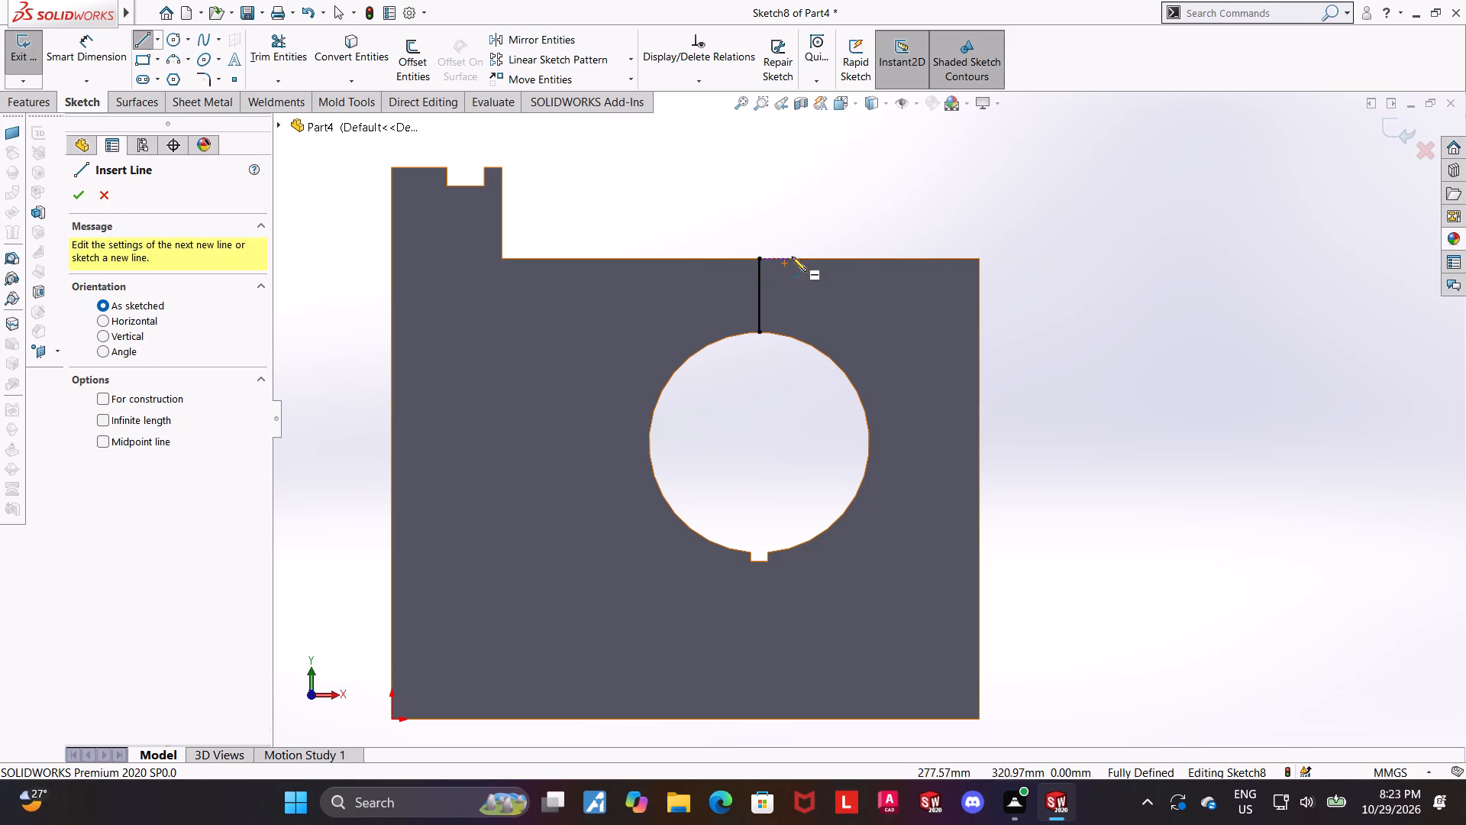
click(761, 259)
click(835, 258)
key(Escape)
key(Escape)
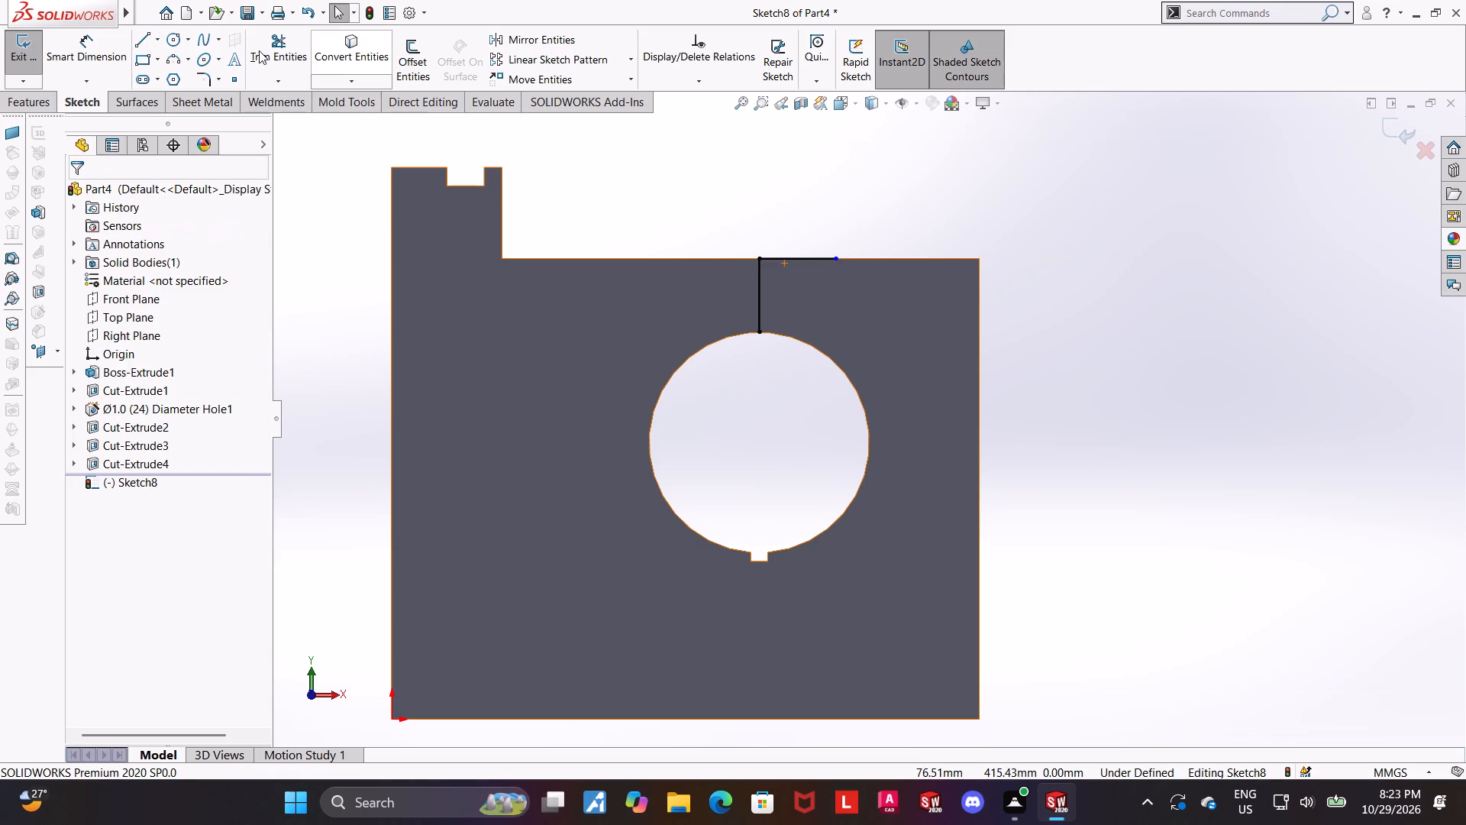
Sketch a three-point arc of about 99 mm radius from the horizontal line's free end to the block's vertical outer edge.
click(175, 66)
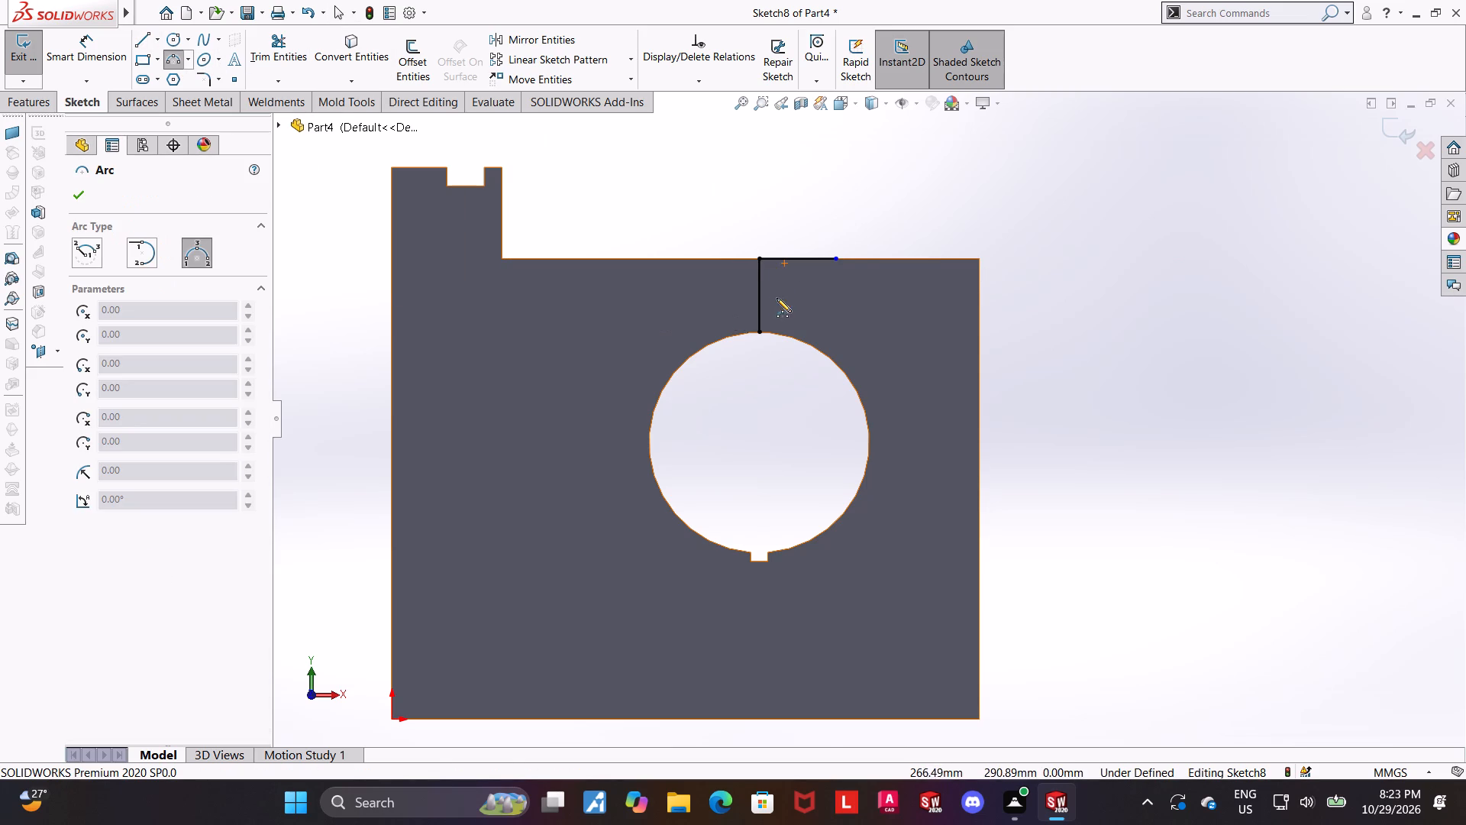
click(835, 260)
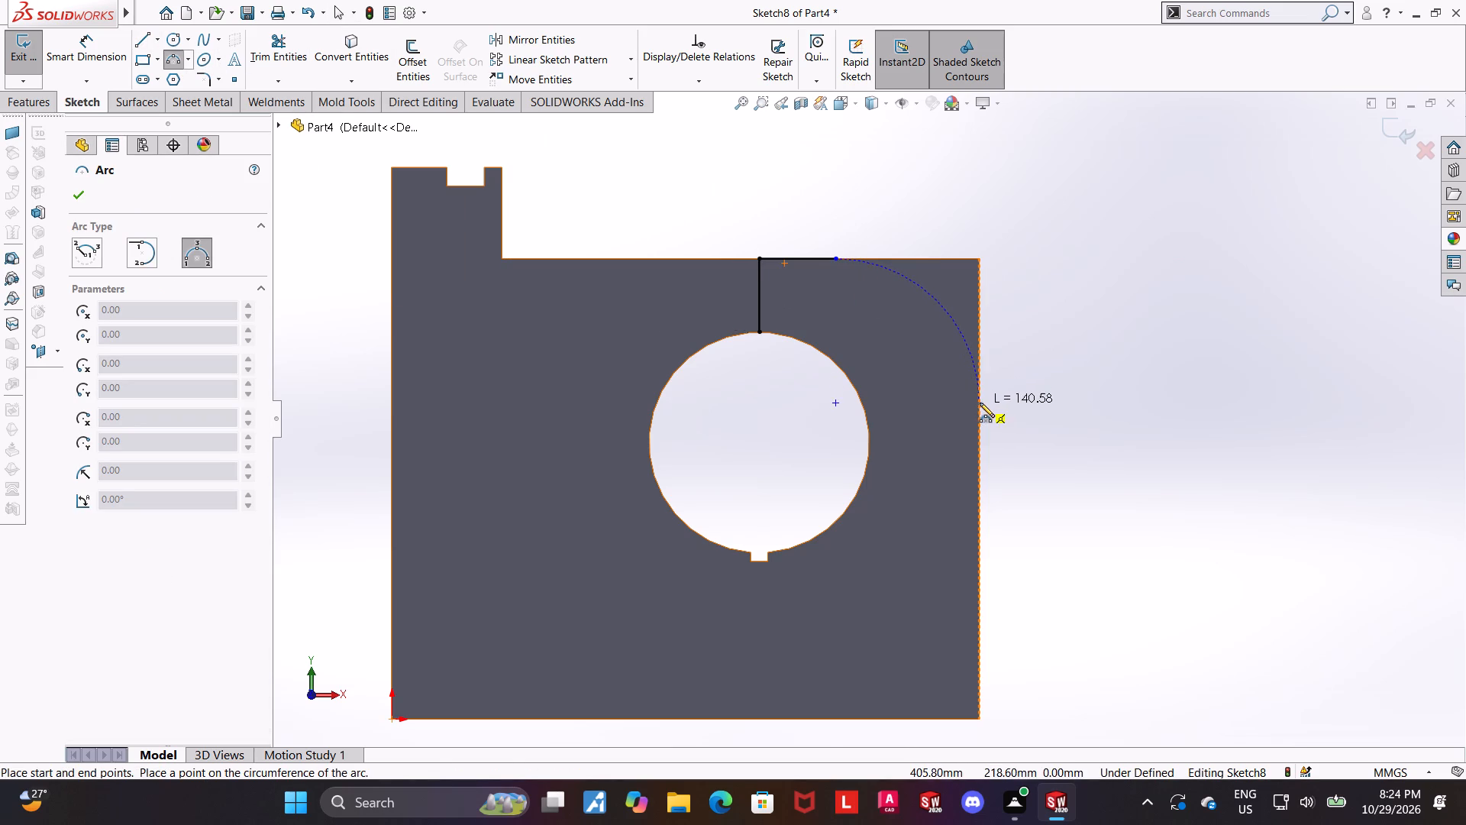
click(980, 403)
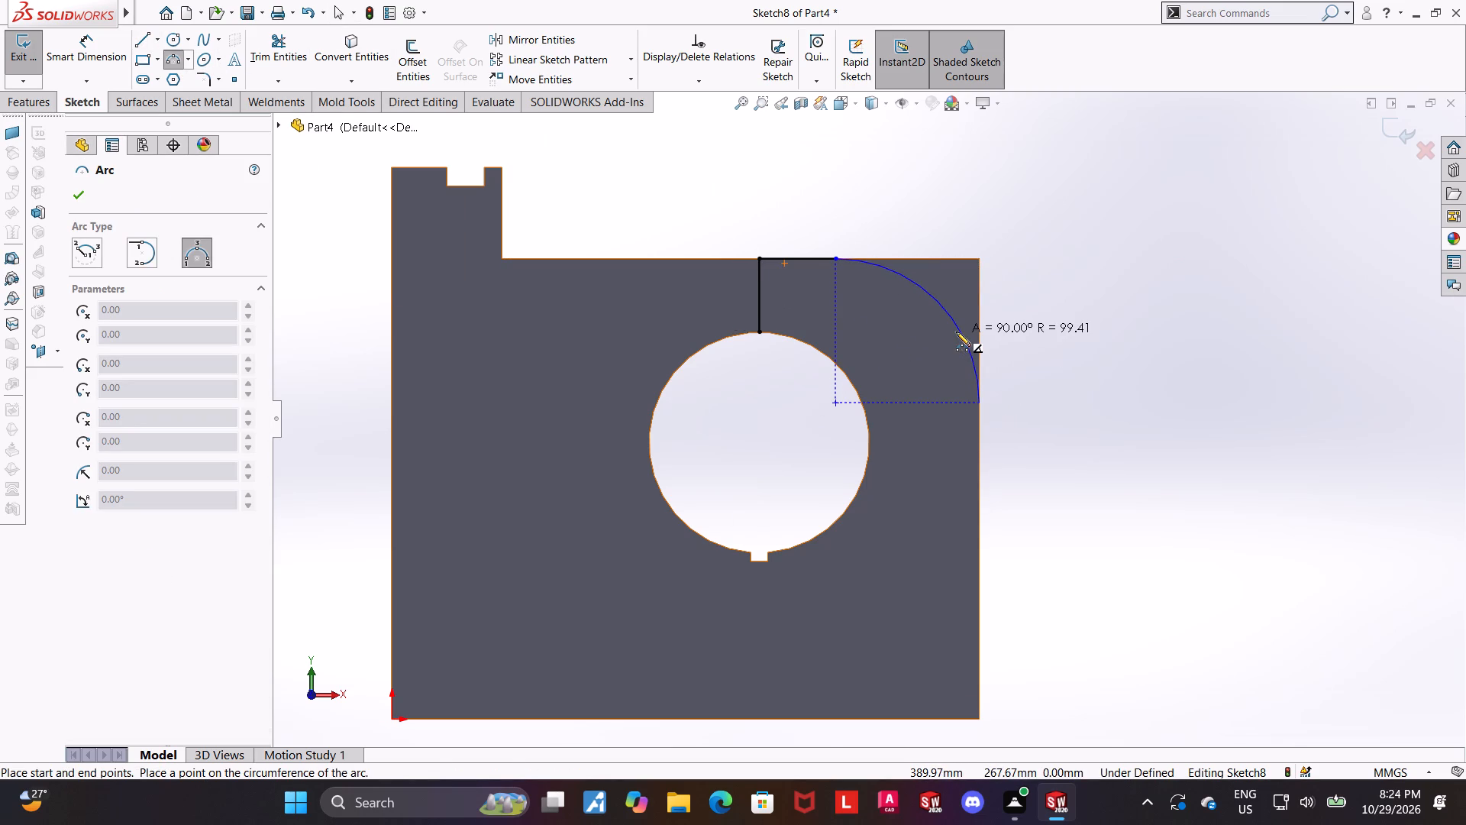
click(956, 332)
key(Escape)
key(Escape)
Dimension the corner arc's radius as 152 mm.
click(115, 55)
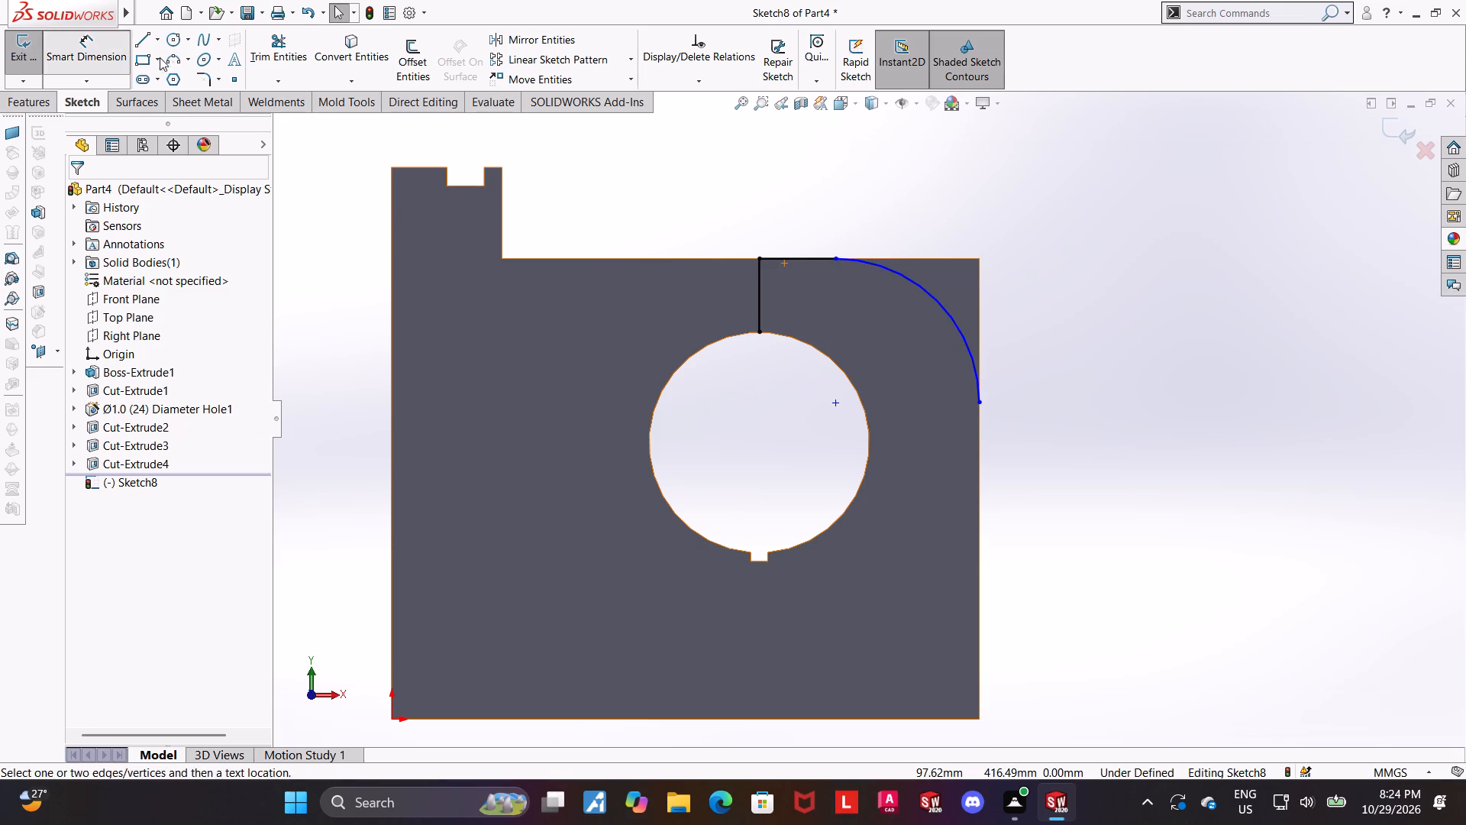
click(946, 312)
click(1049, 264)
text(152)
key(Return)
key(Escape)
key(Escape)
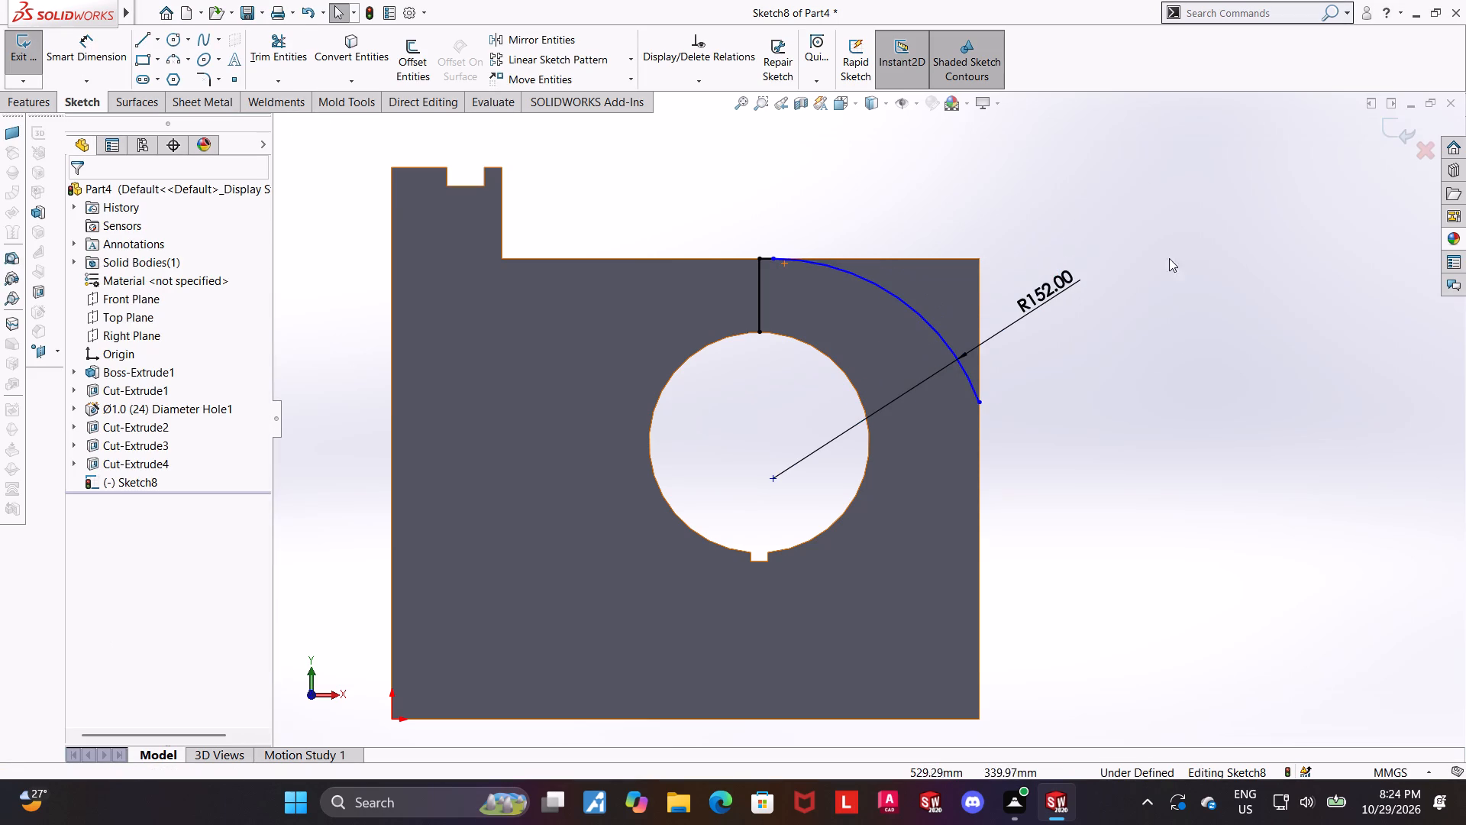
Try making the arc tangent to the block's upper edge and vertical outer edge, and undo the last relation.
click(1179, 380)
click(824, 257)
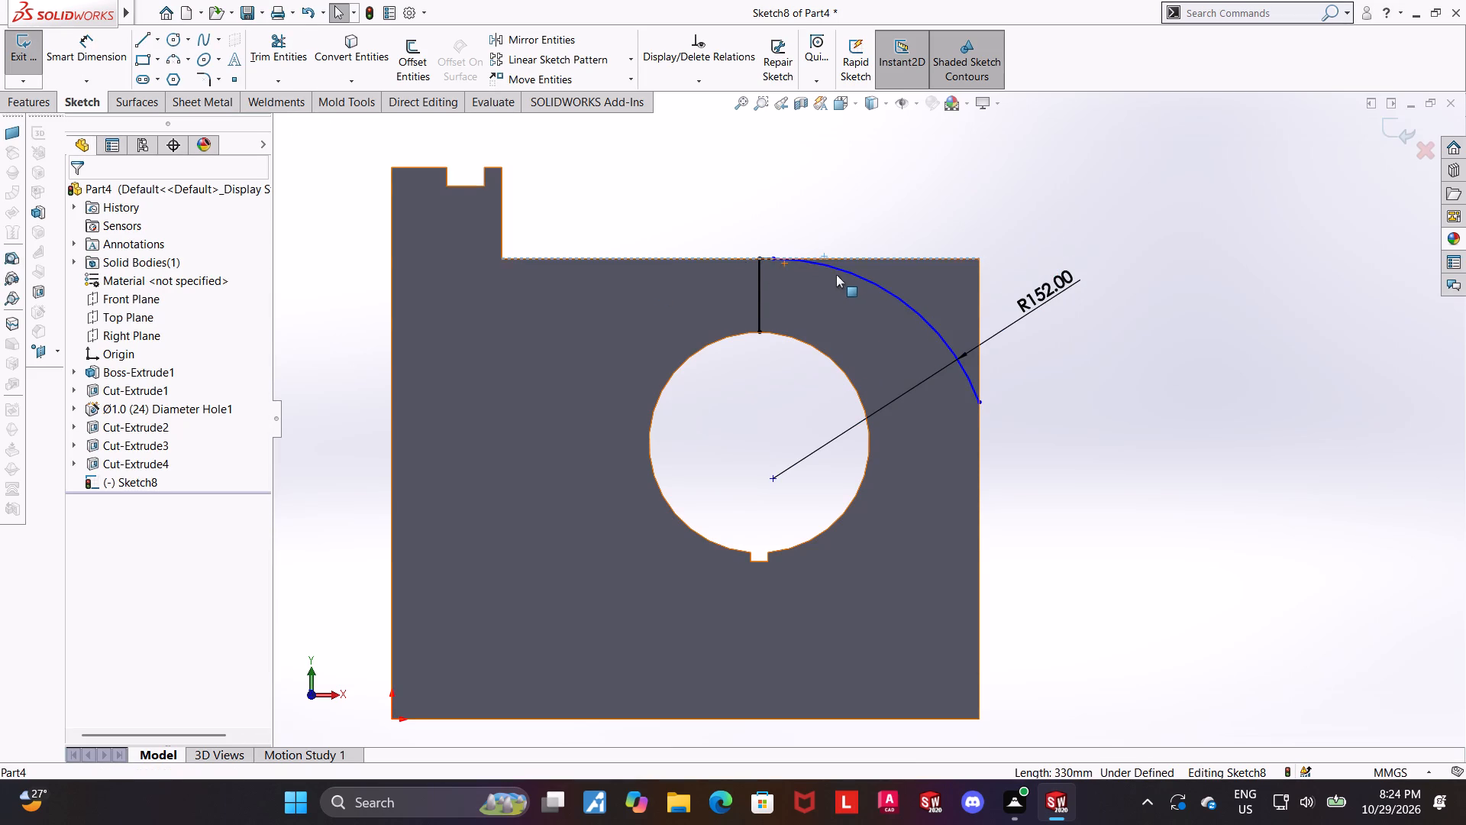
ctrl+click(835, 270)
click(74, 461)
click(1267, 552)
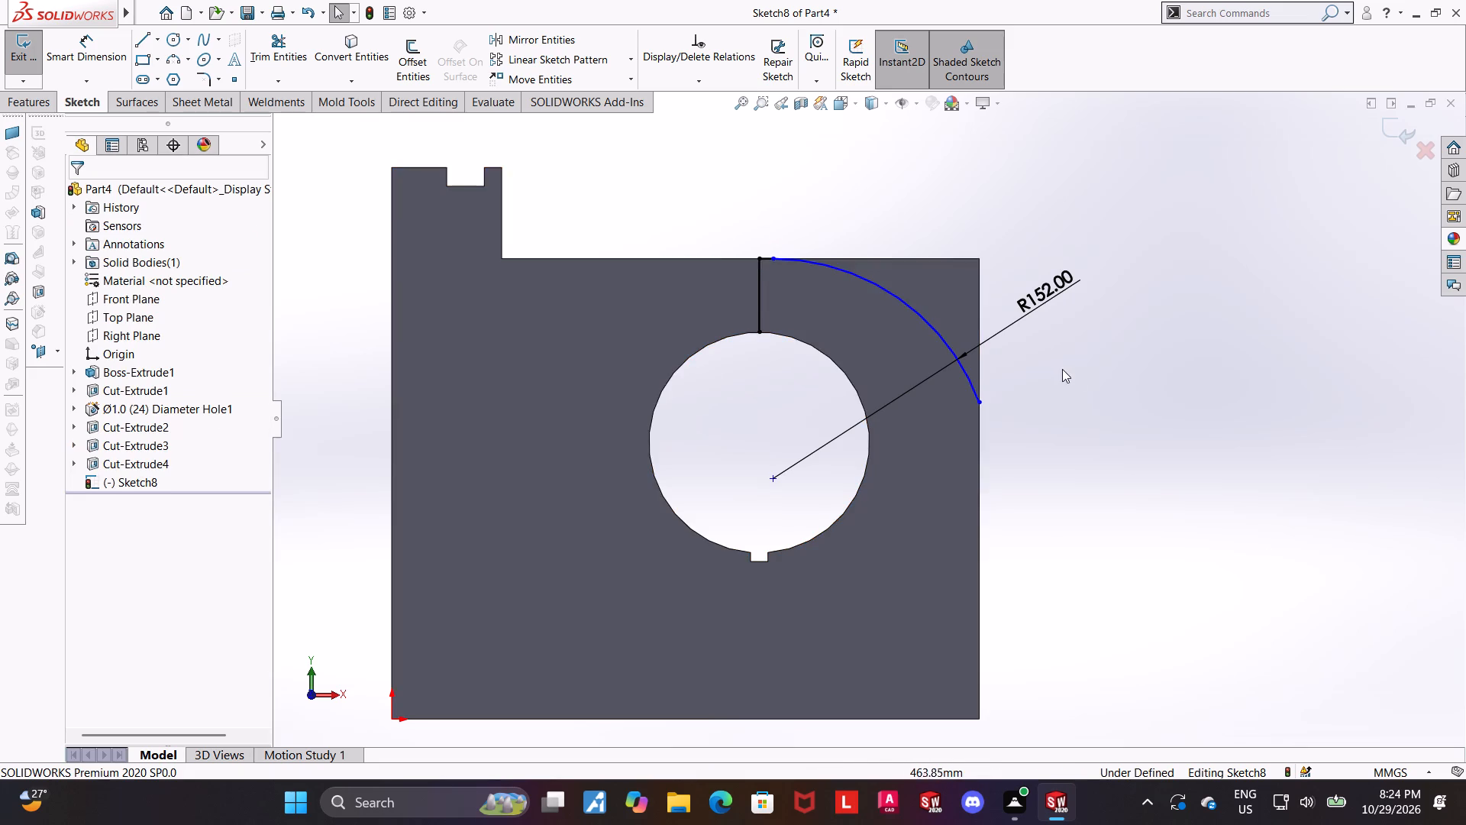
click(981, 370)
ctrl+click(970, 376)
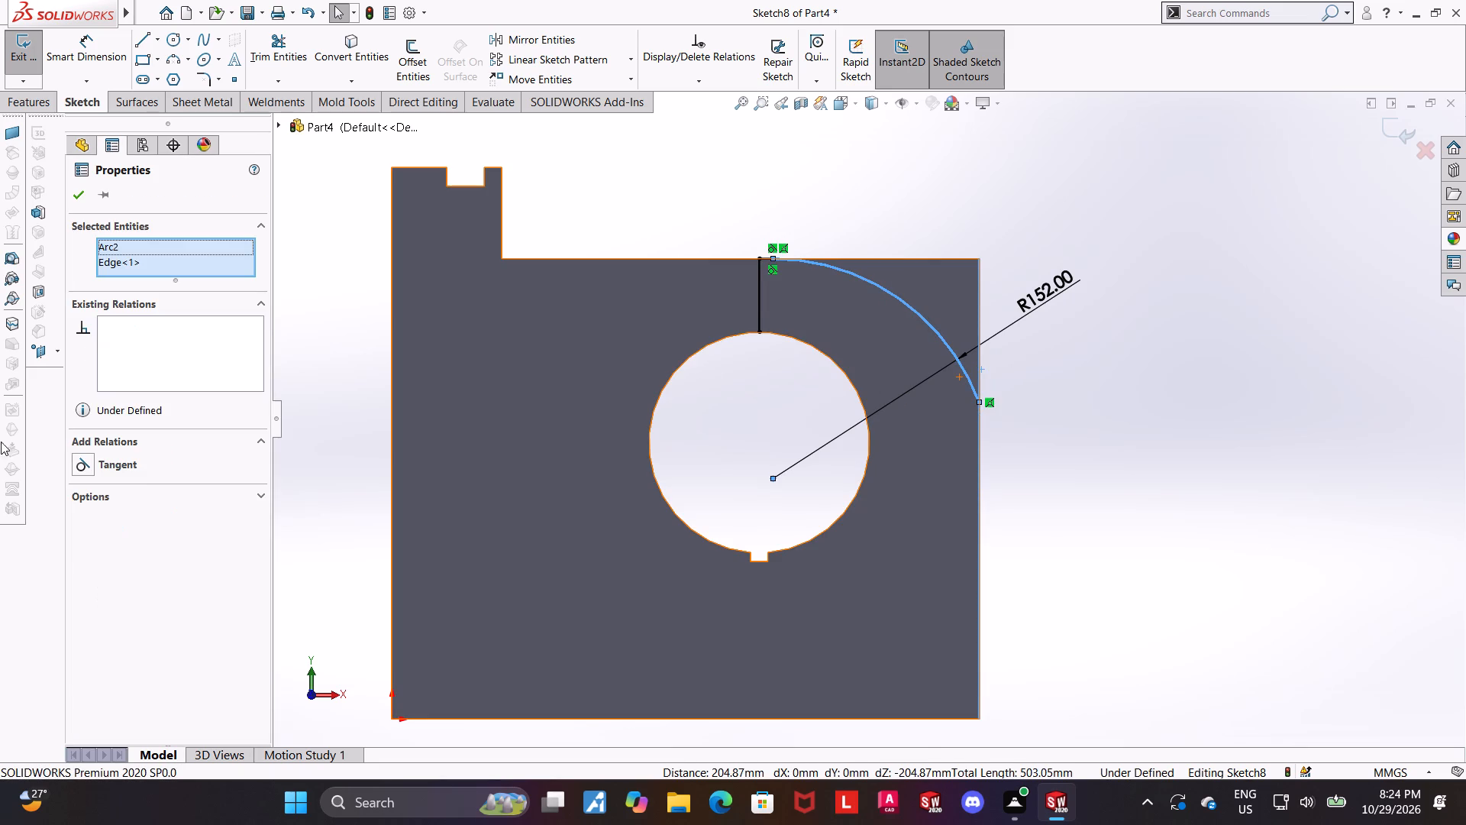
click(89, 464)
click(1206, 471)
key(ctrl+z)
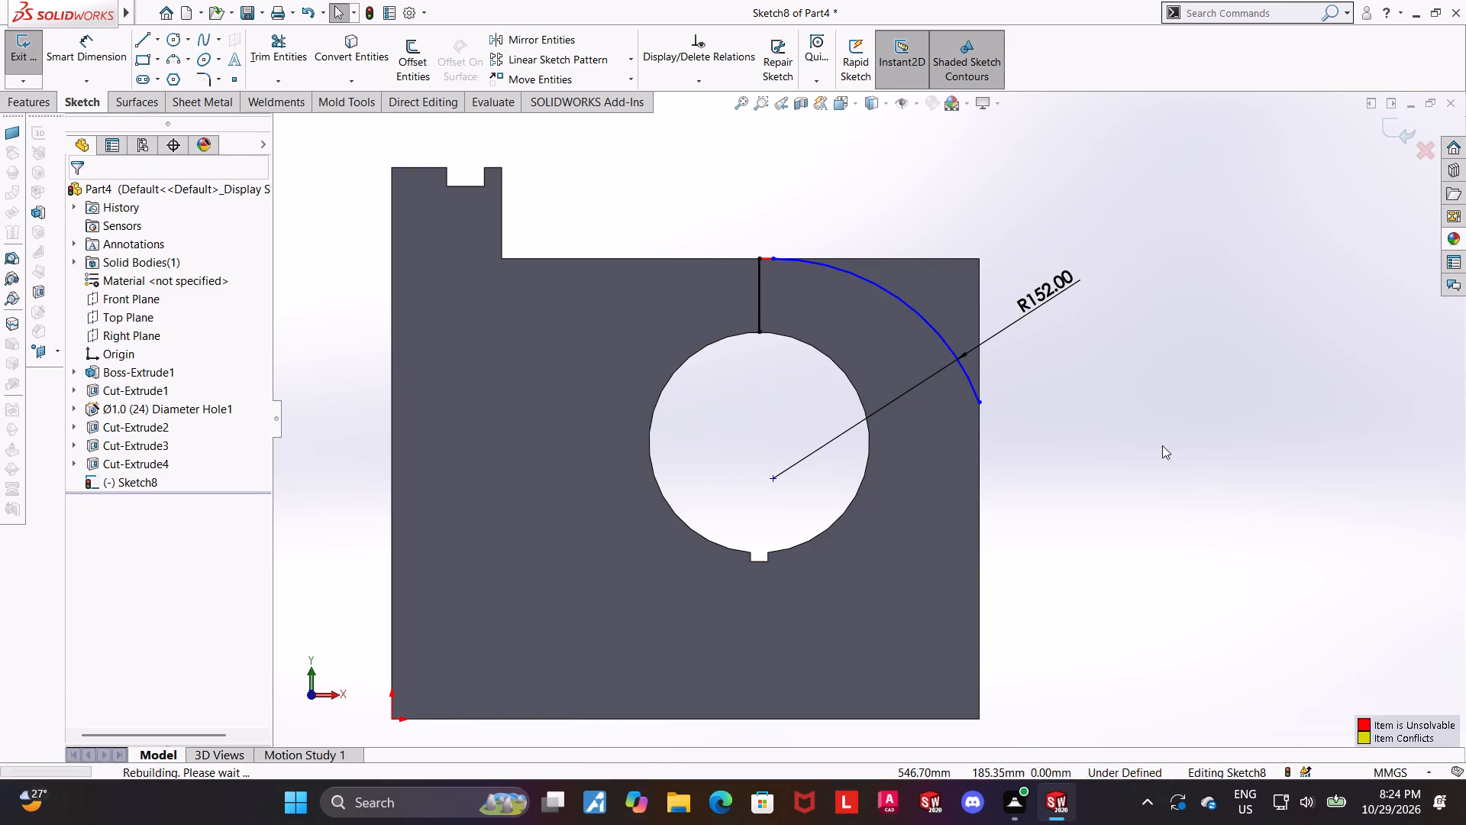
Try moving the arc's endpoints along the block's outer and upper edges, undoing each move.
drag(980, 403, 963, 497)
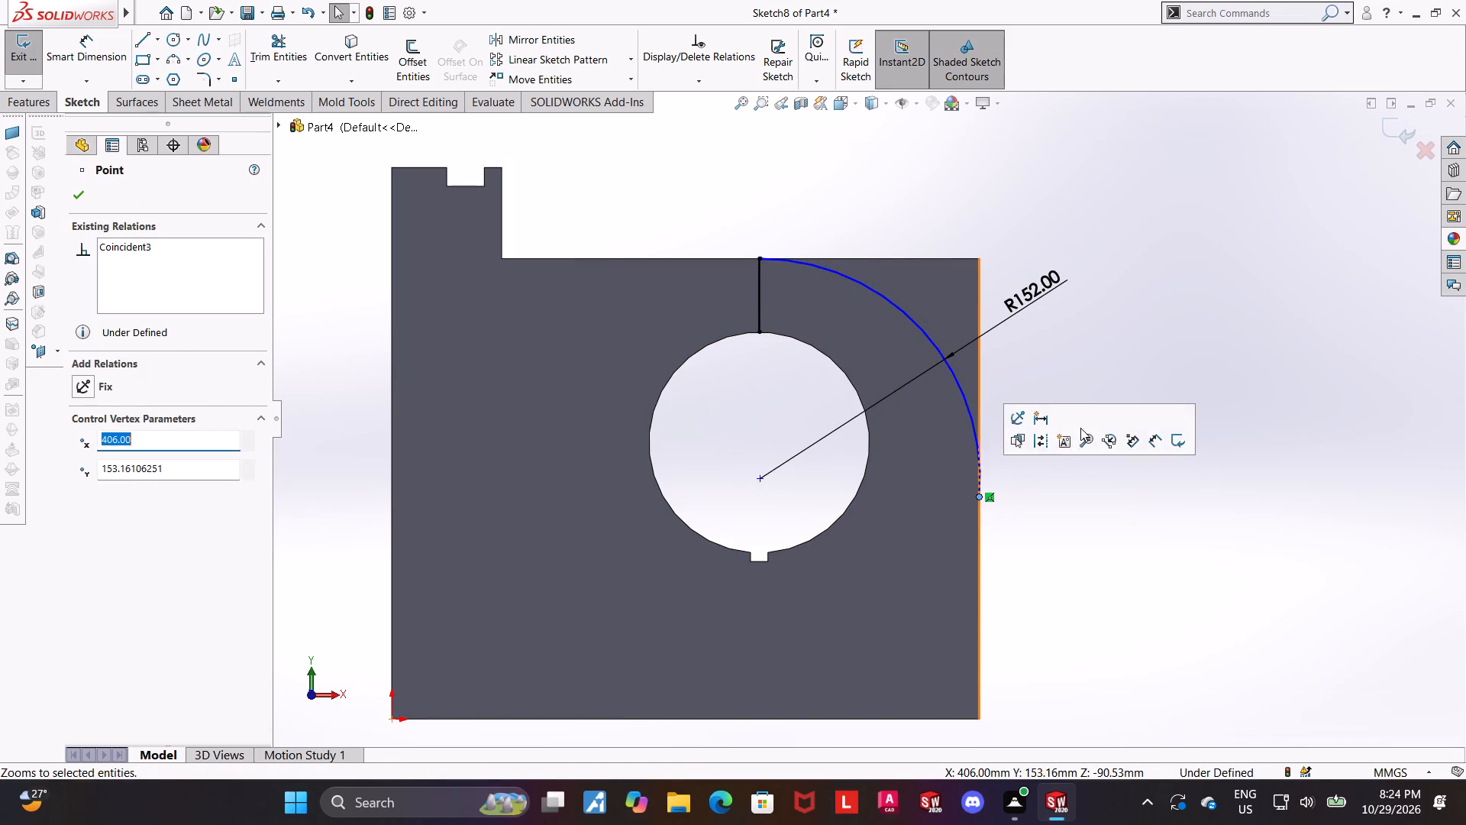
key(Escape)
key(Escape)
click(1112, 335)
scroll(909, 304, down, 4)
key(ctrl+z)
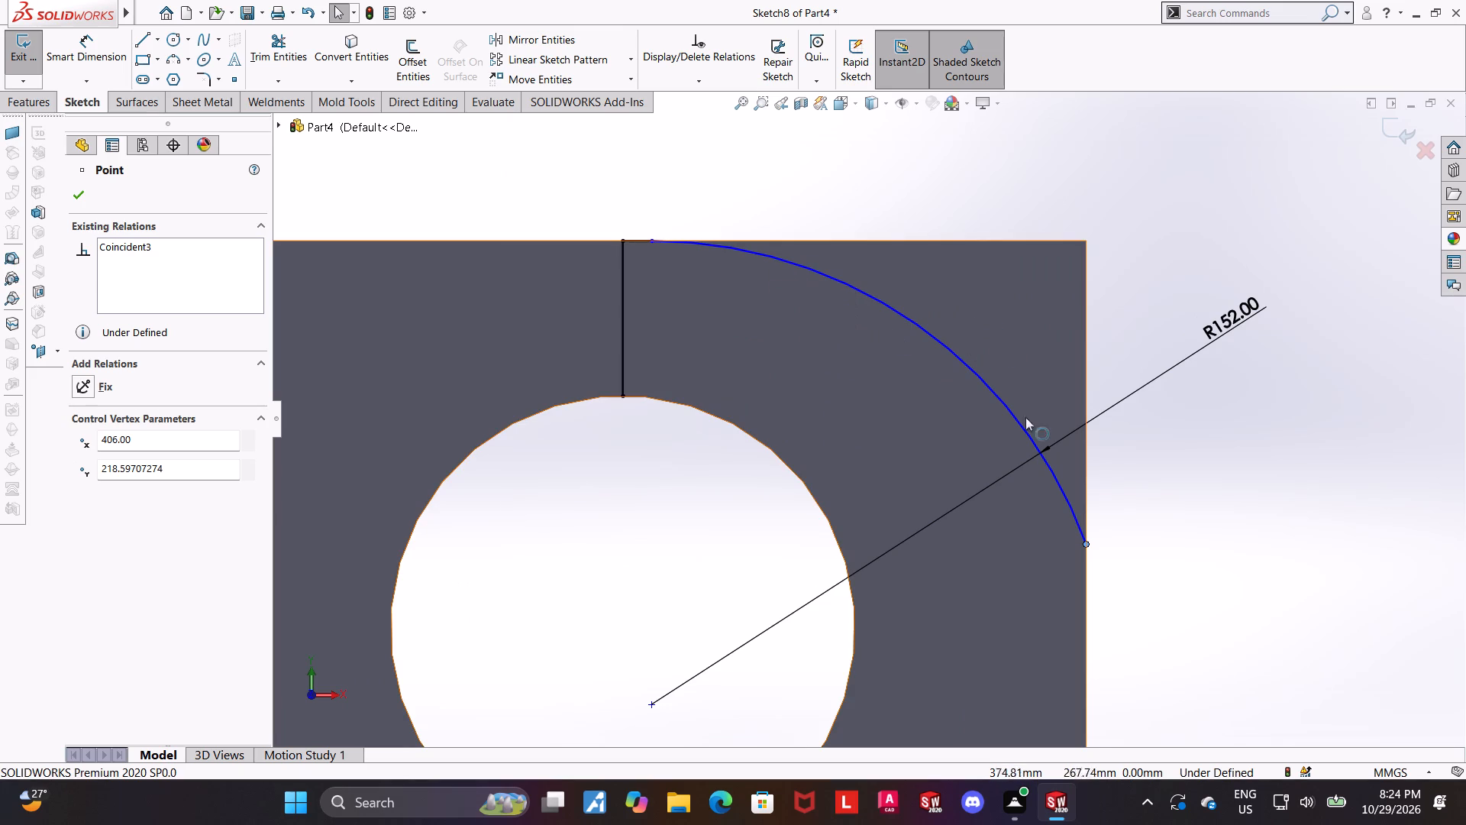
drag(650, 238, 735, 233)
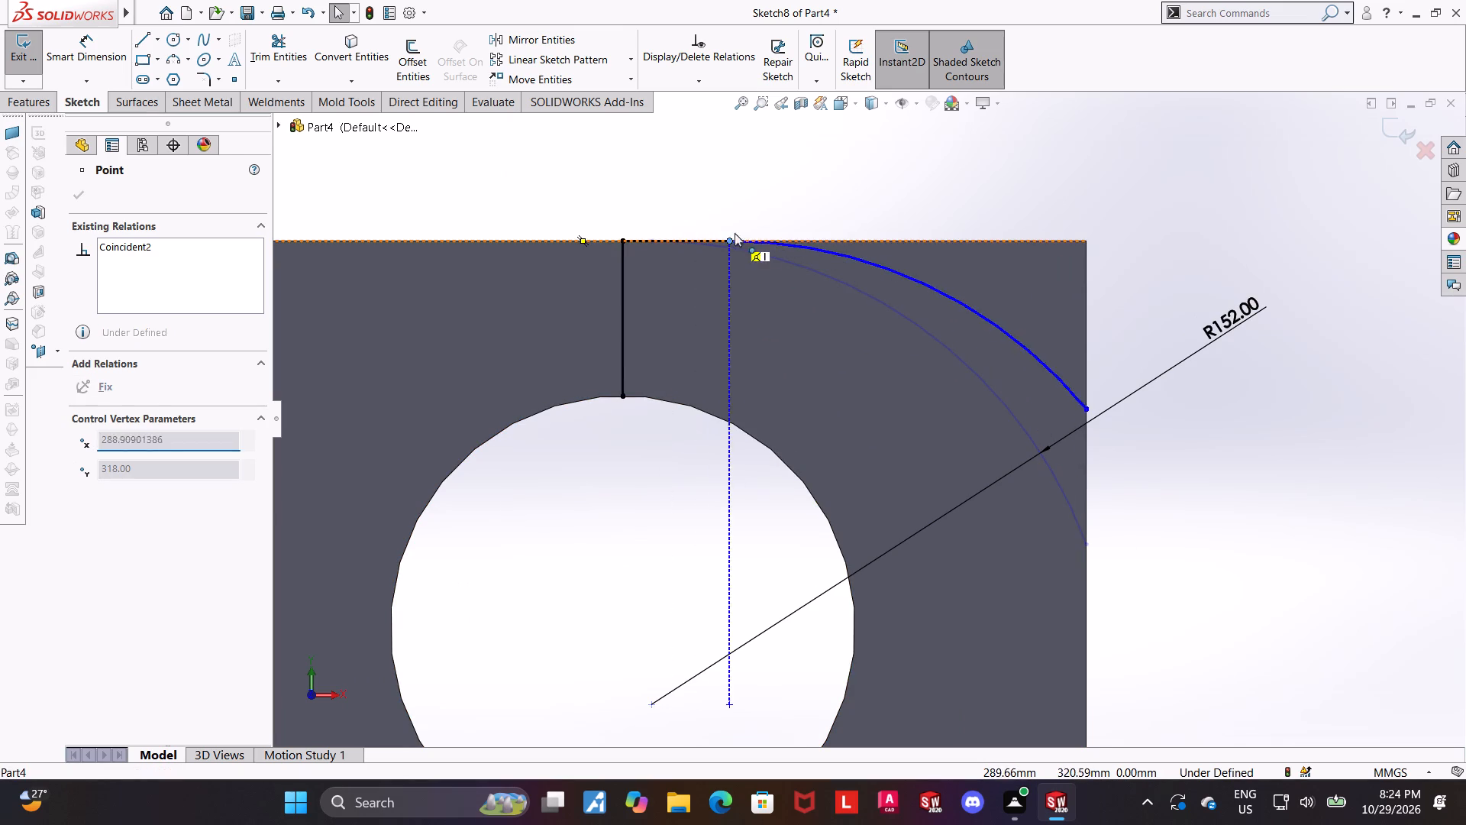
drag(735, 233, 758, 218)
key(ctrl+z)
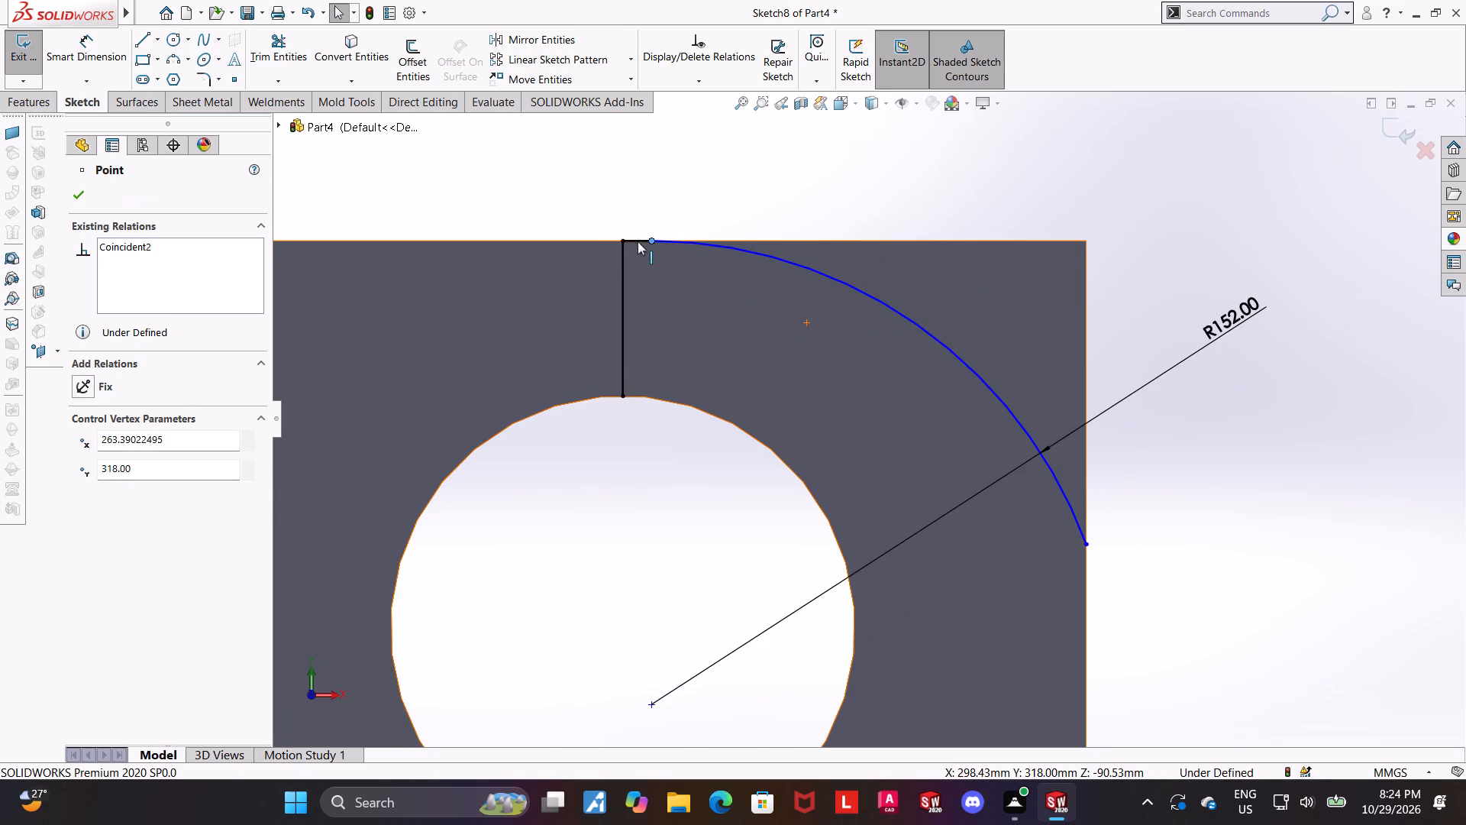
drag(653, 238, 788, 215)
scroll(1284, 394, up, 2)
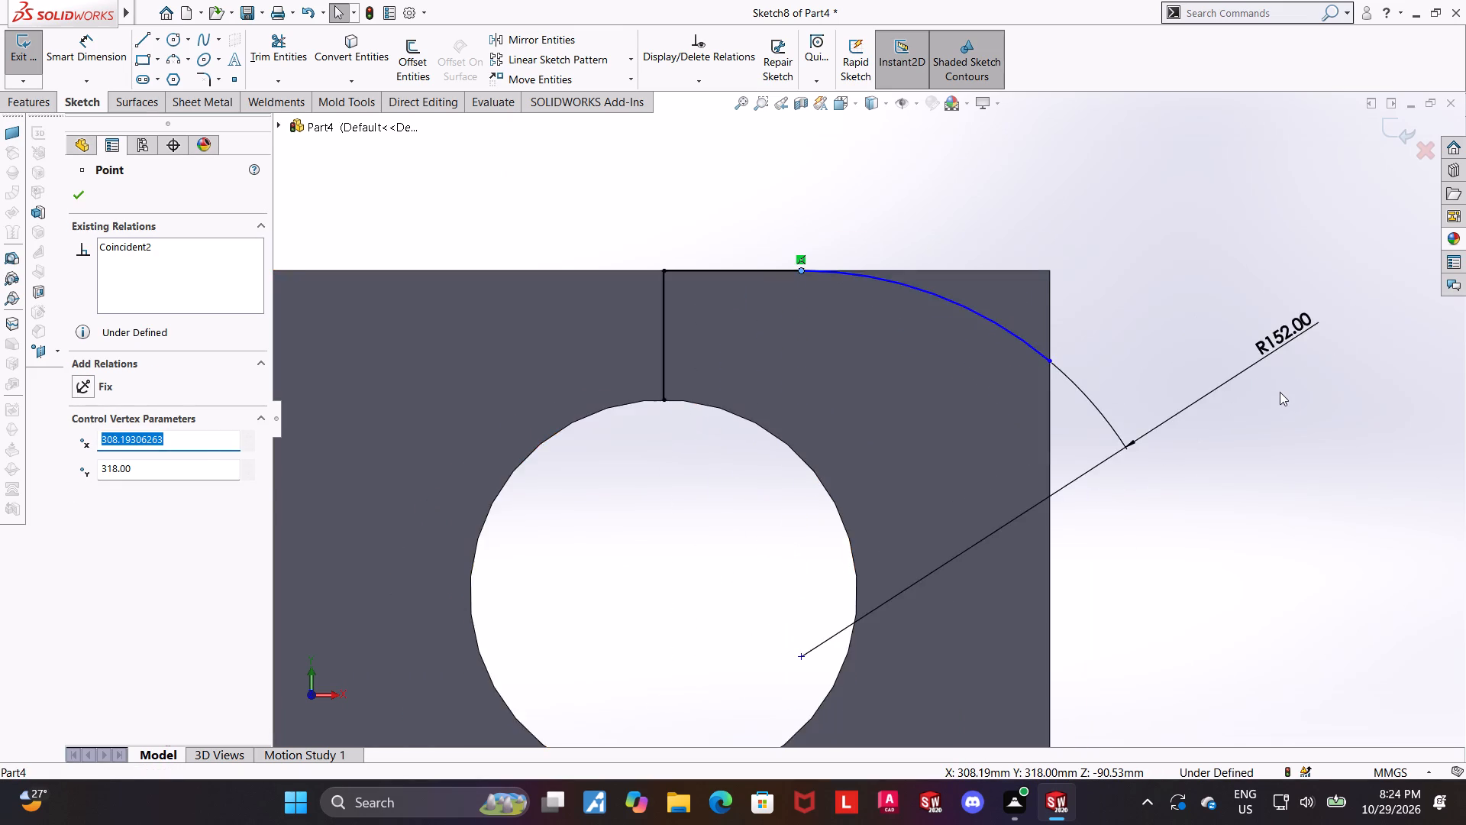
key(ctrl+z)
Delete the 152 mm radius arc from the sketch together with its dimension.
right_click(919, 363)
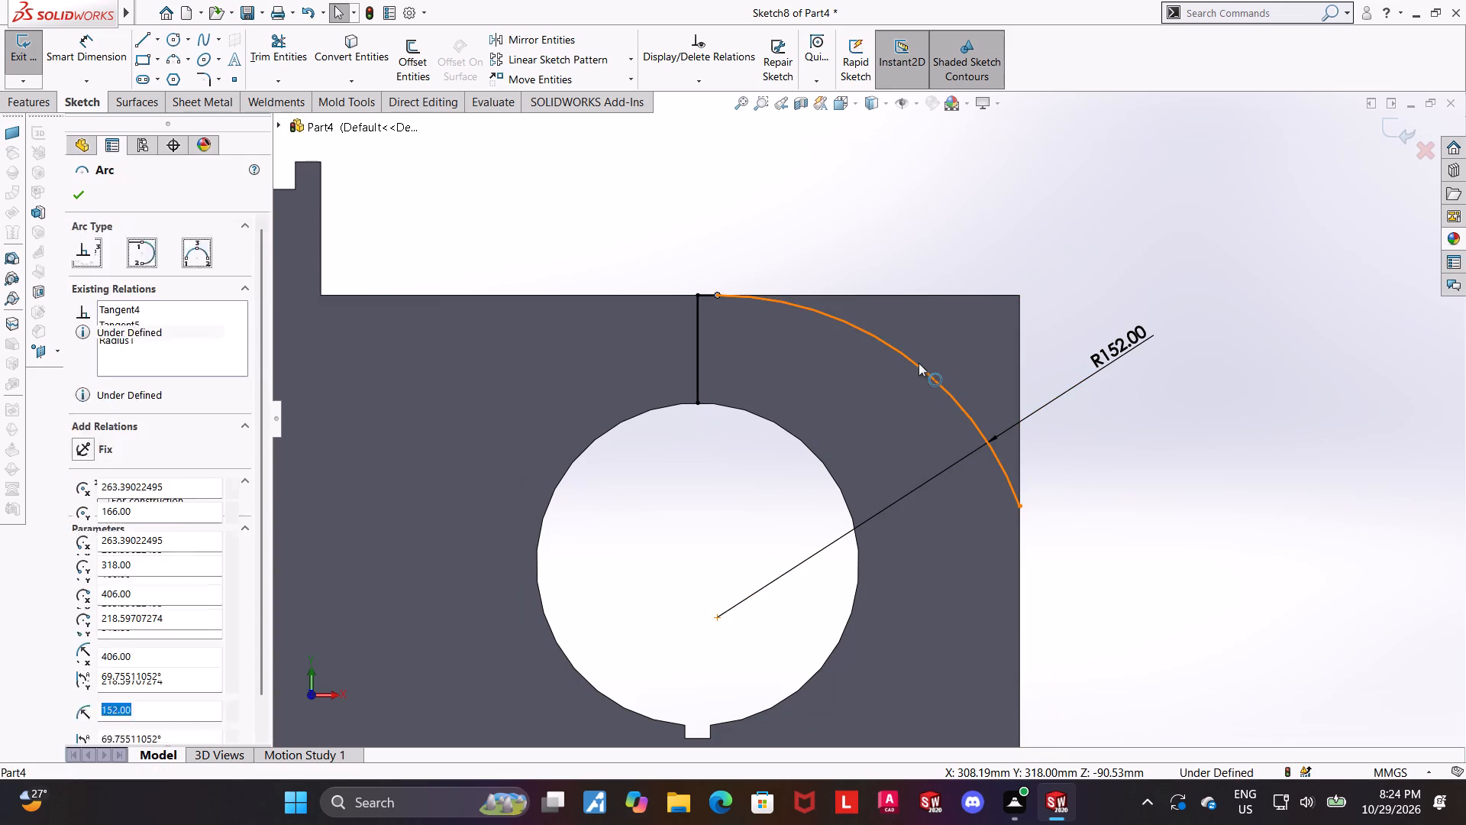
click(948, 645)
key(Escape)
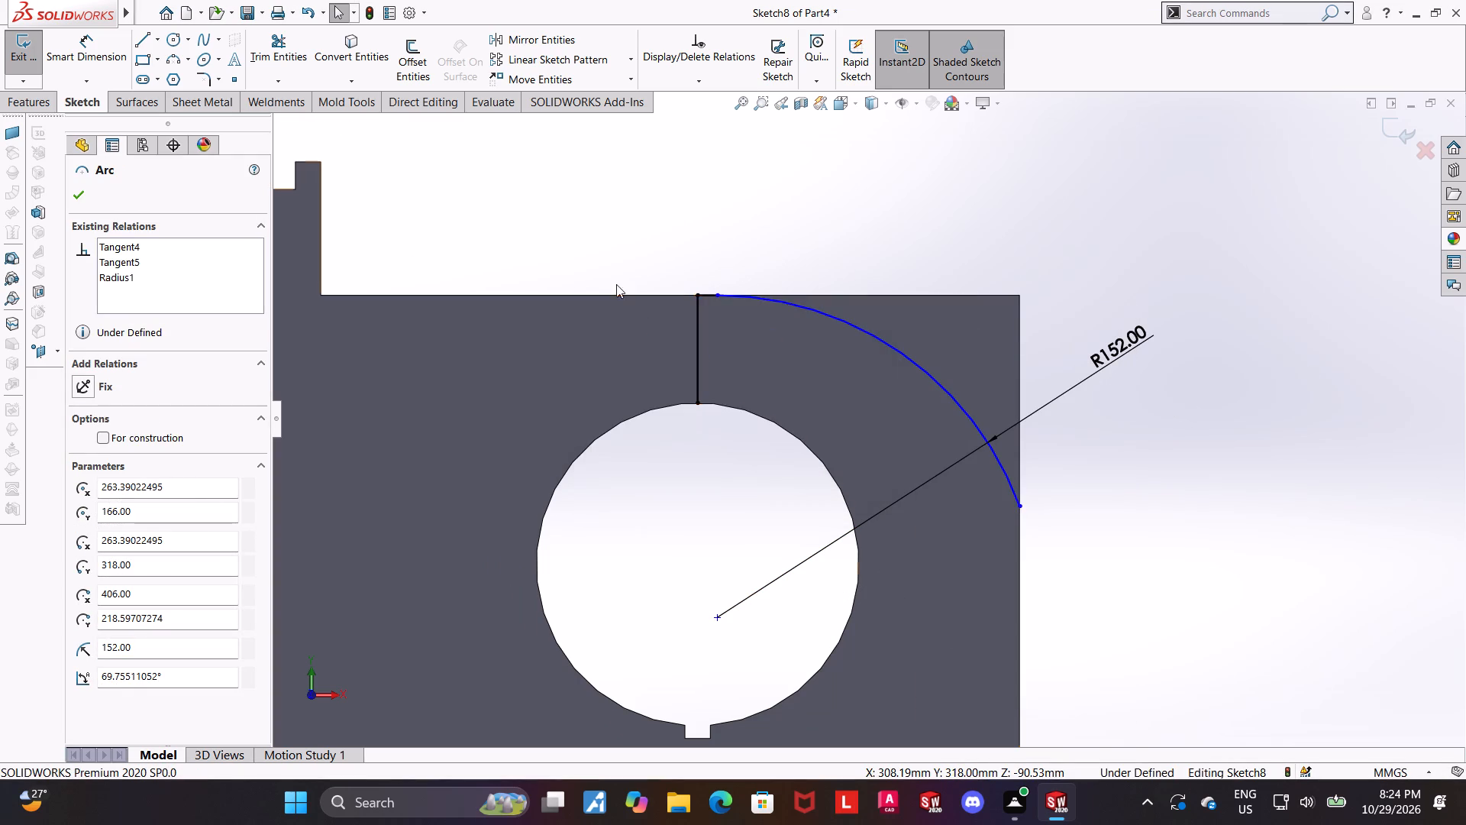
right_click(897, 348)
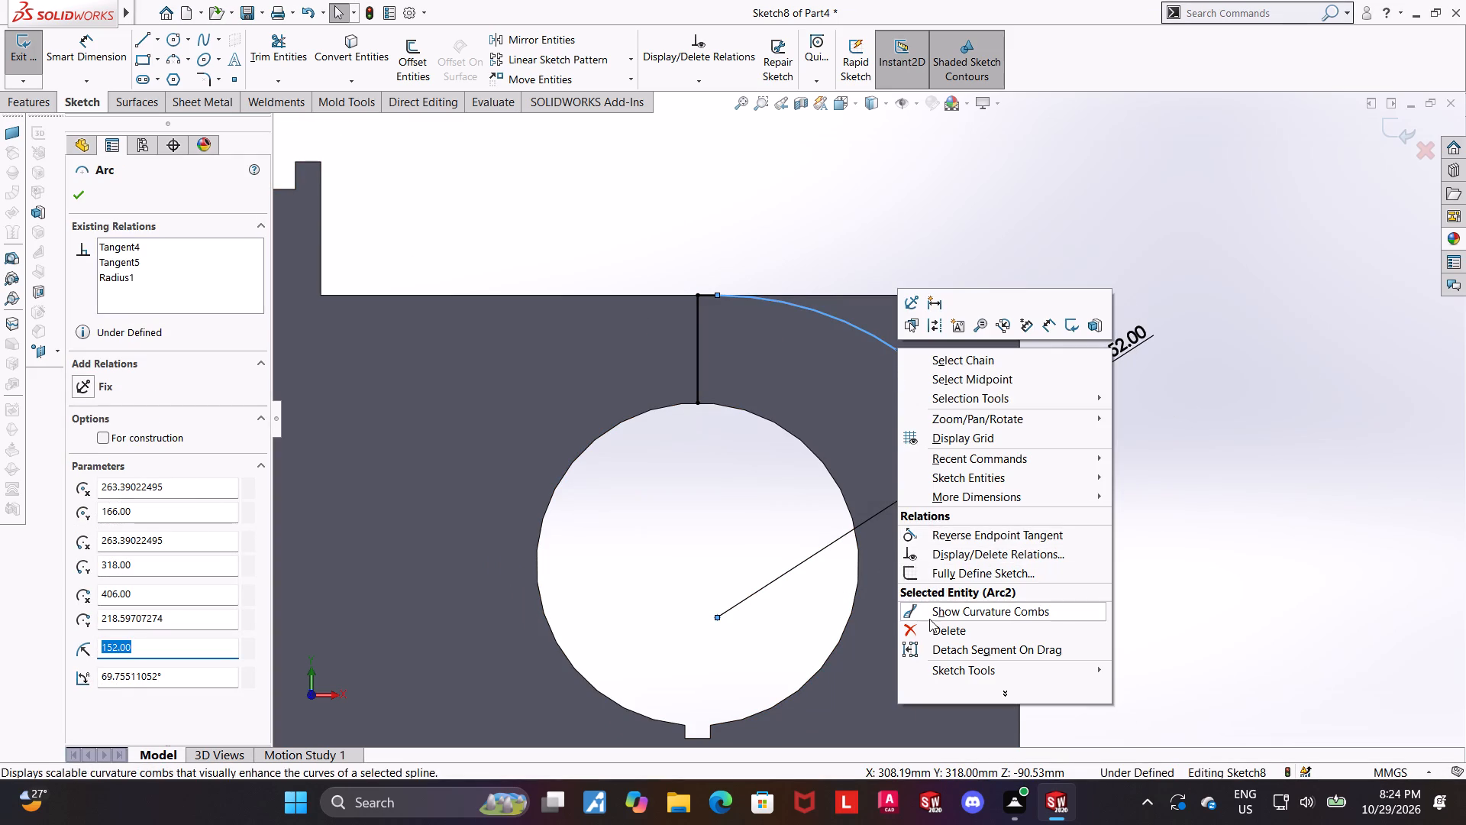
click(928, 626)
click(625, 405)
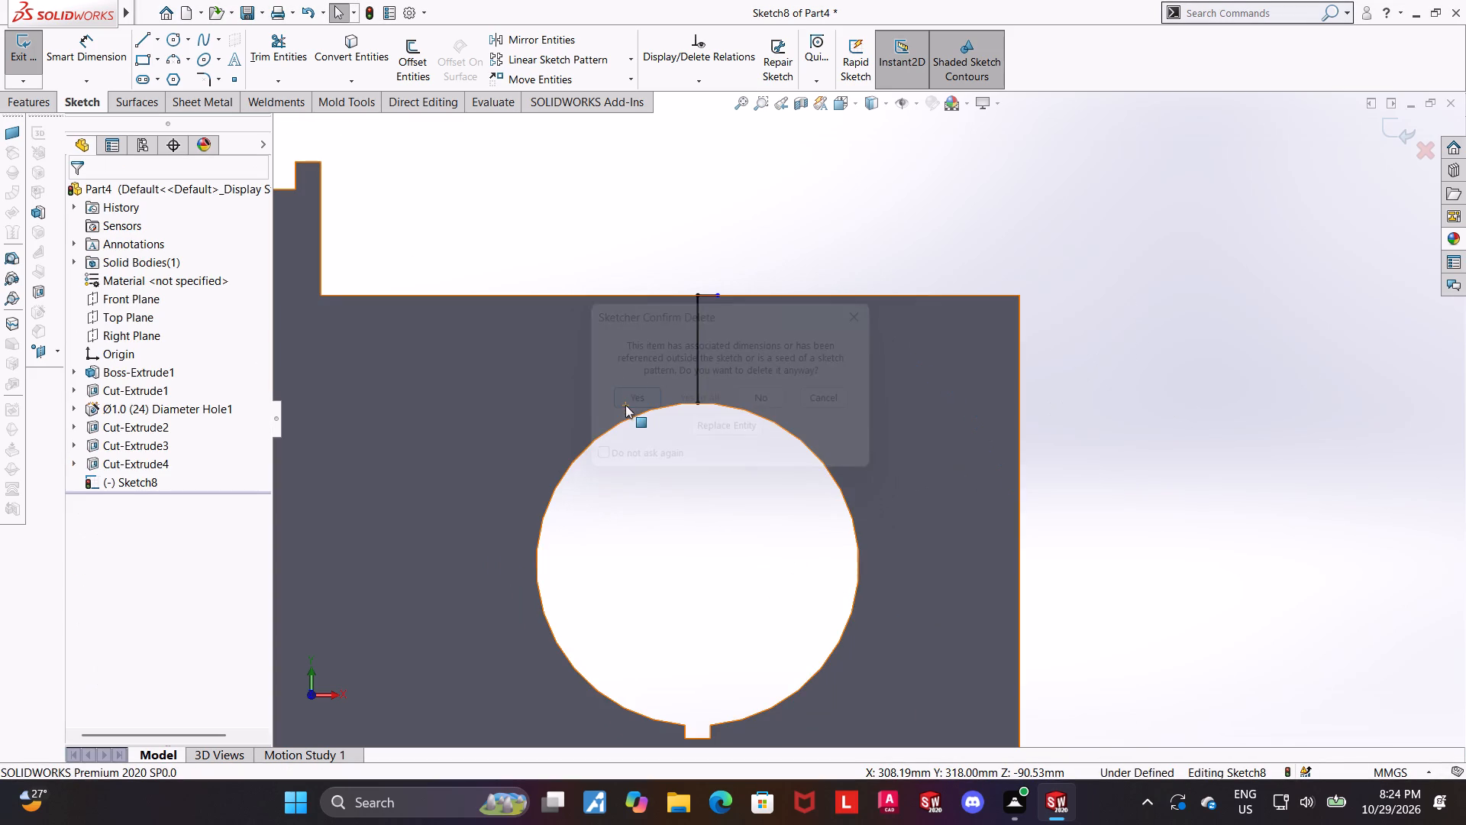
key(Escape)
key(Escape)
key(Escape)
Sketch a horizontal line about 154 mm long from the bore's bottom near the keyway to the block's vertical outer edge.
click(142, 34)
scroll(613, 260, up, 2)
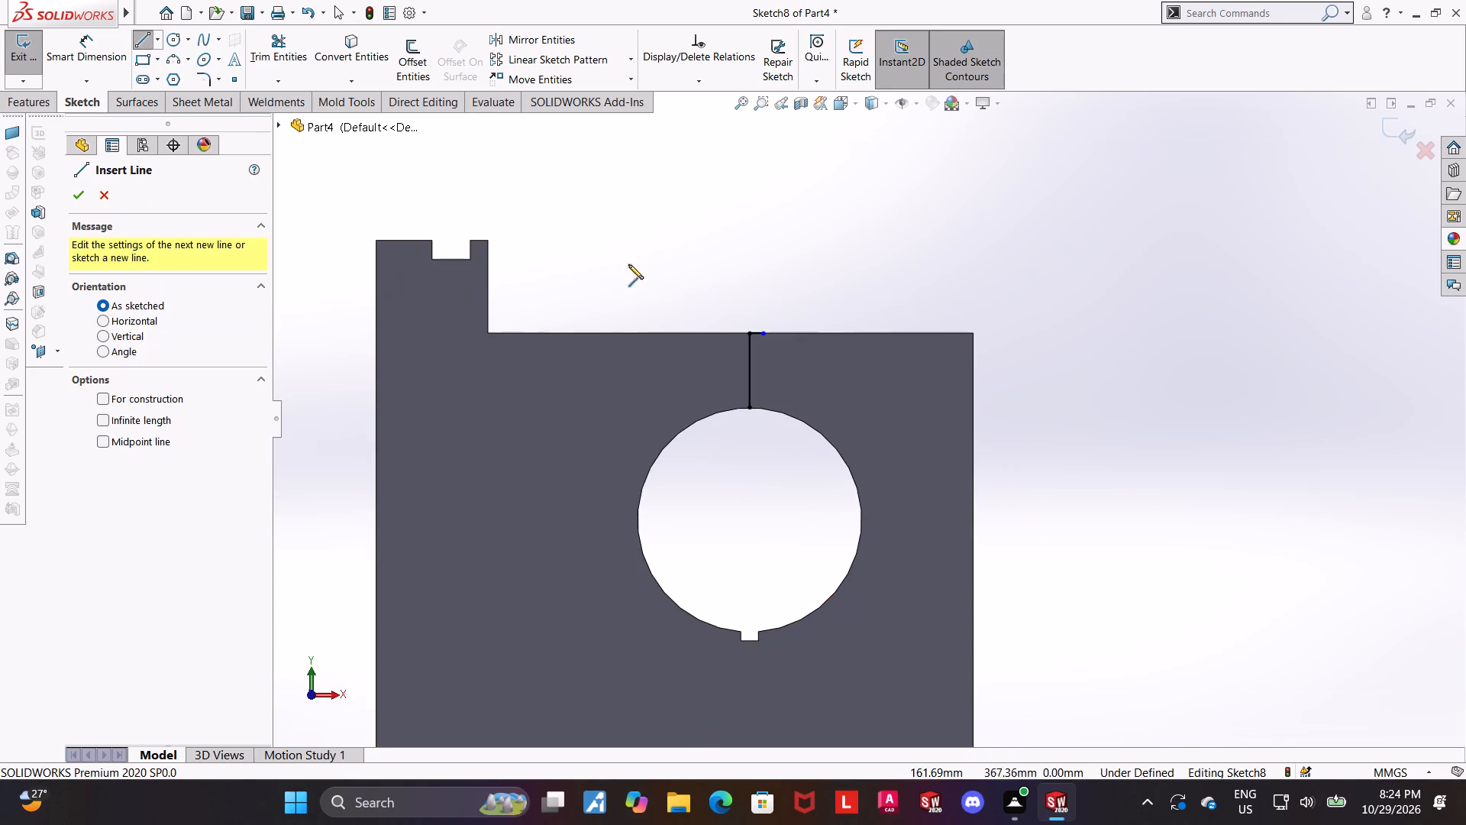
scroll(1116, 331, down, 1)
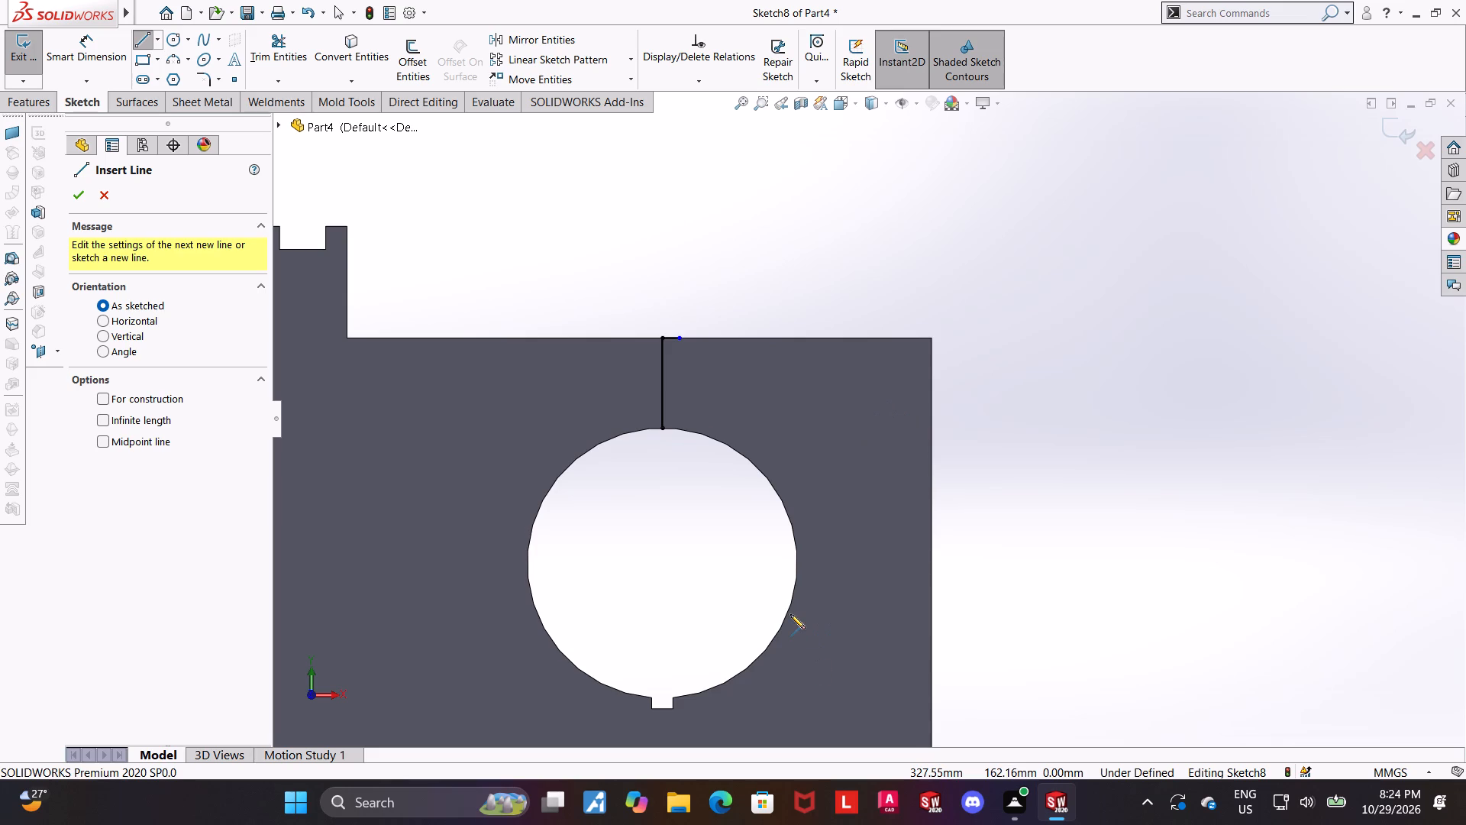
scroll(695, 693, up, 2)
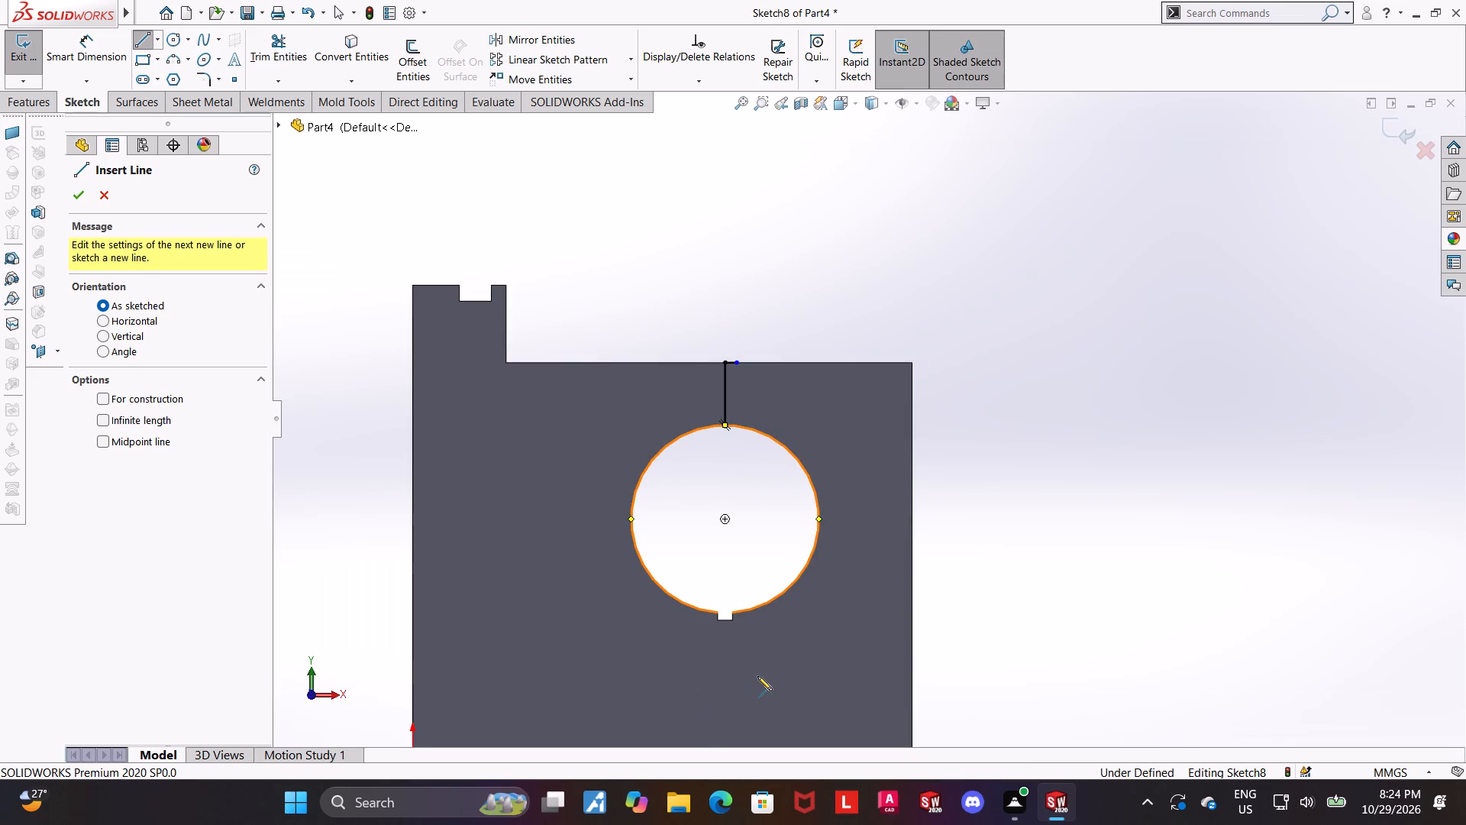
scroll(766, 627, down, 3)
click(740, 563)
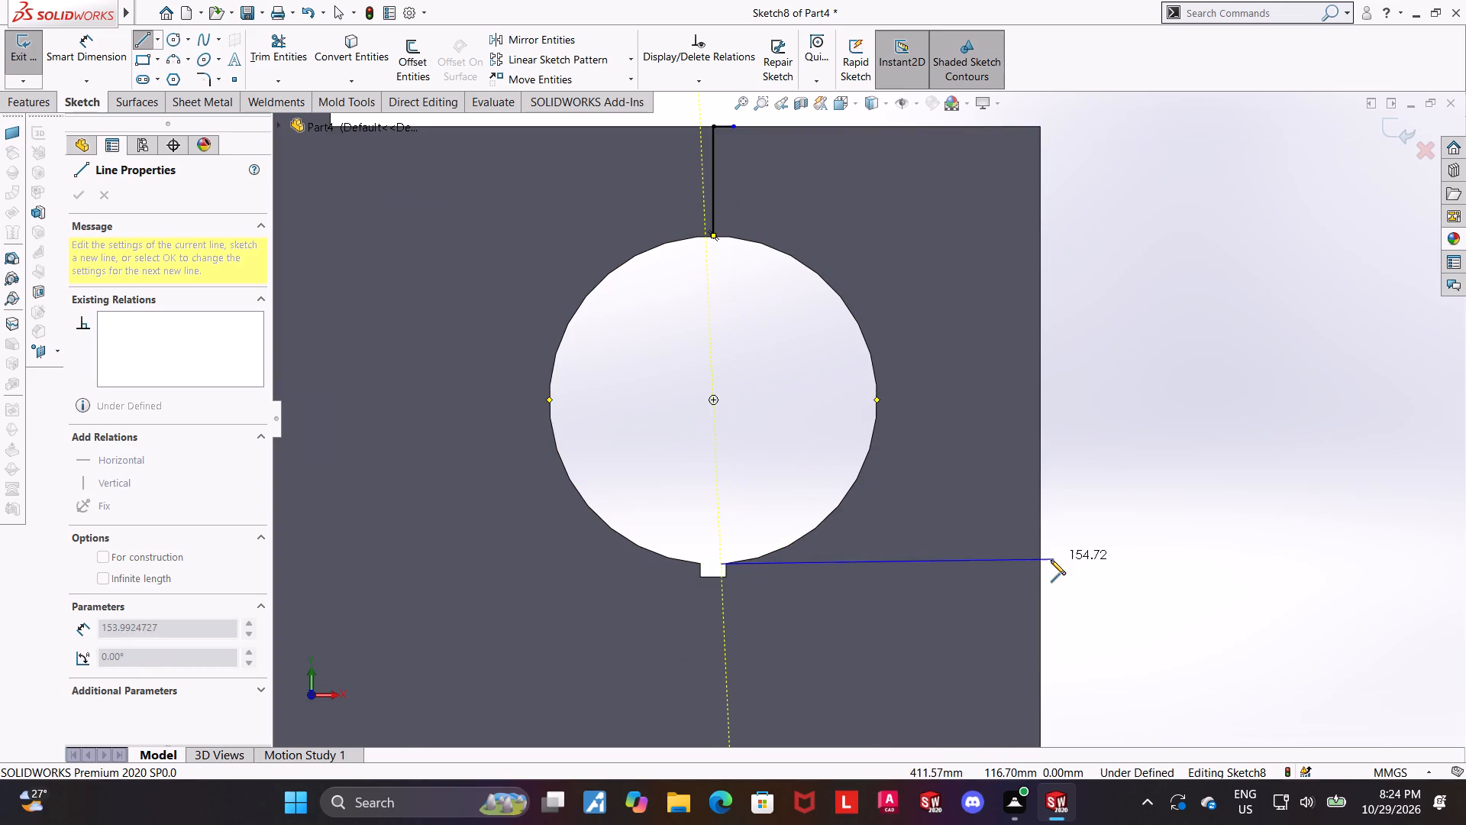
click(1040, 562)
key(Escape)
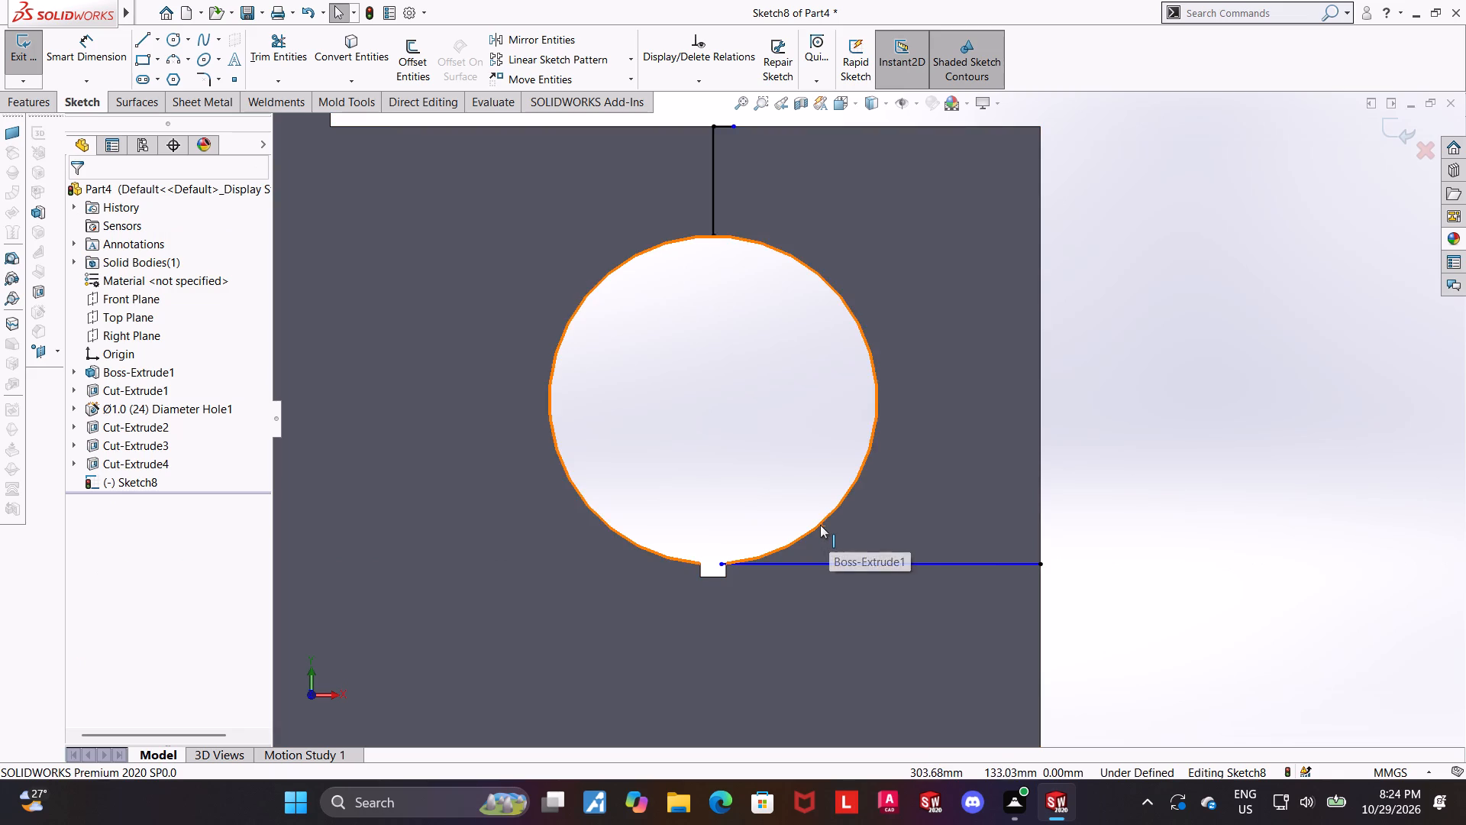
Make the new horizontal line tangent to the bore's circular edge.
click(820, 525)
ctrl+click(822, 566)
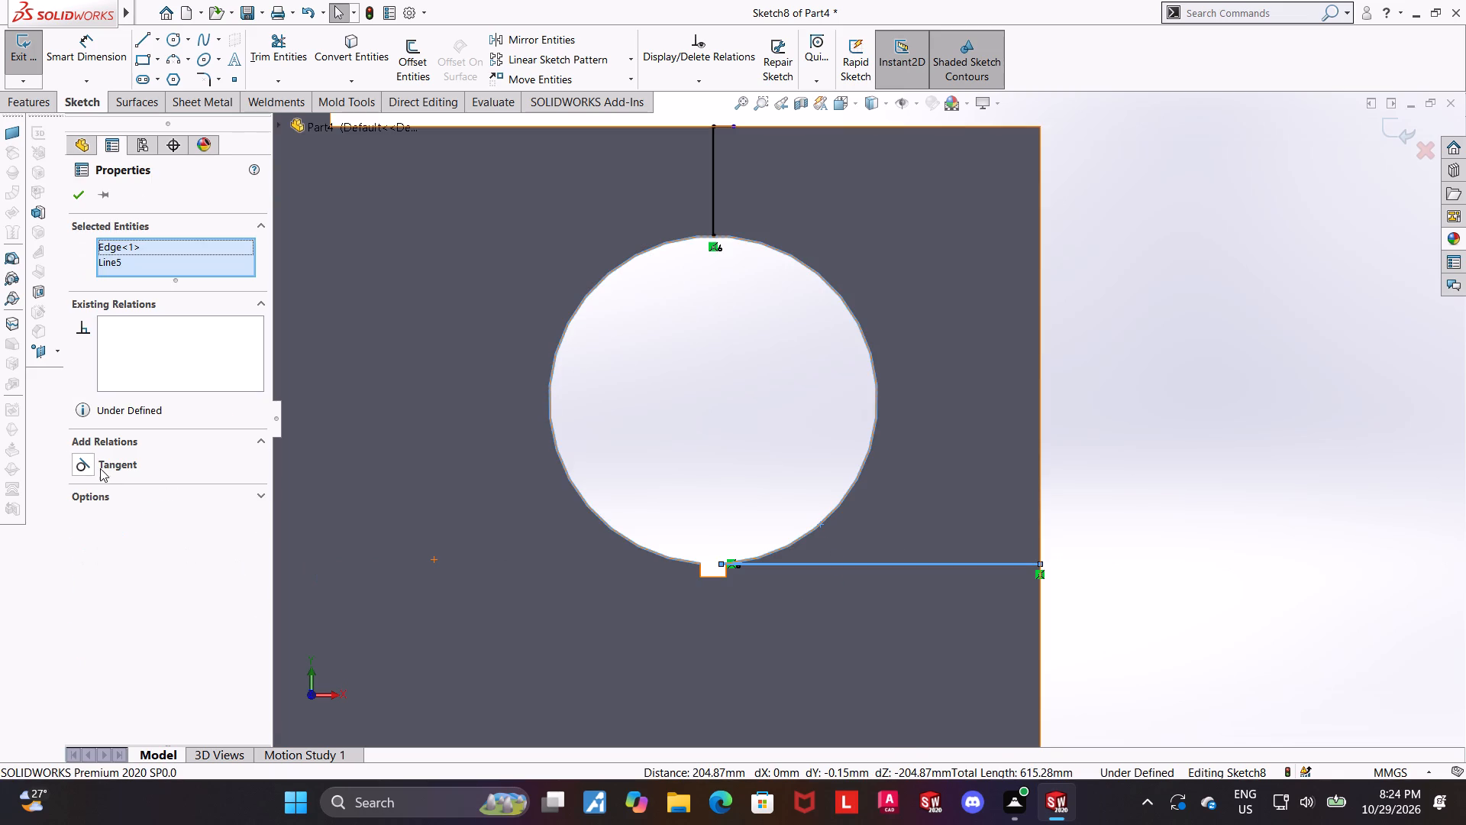
click(89, 467)
click(1186, 536)
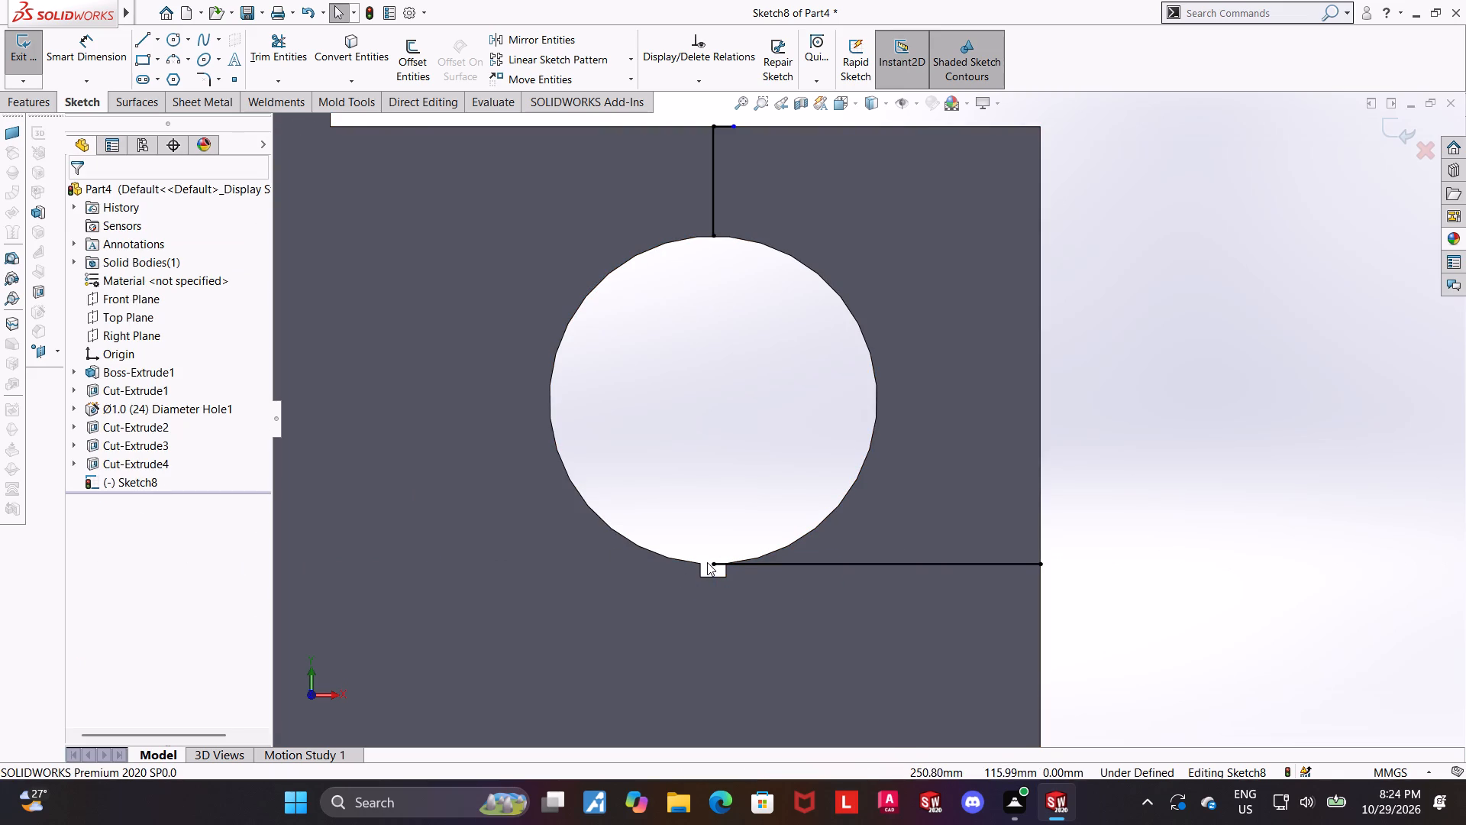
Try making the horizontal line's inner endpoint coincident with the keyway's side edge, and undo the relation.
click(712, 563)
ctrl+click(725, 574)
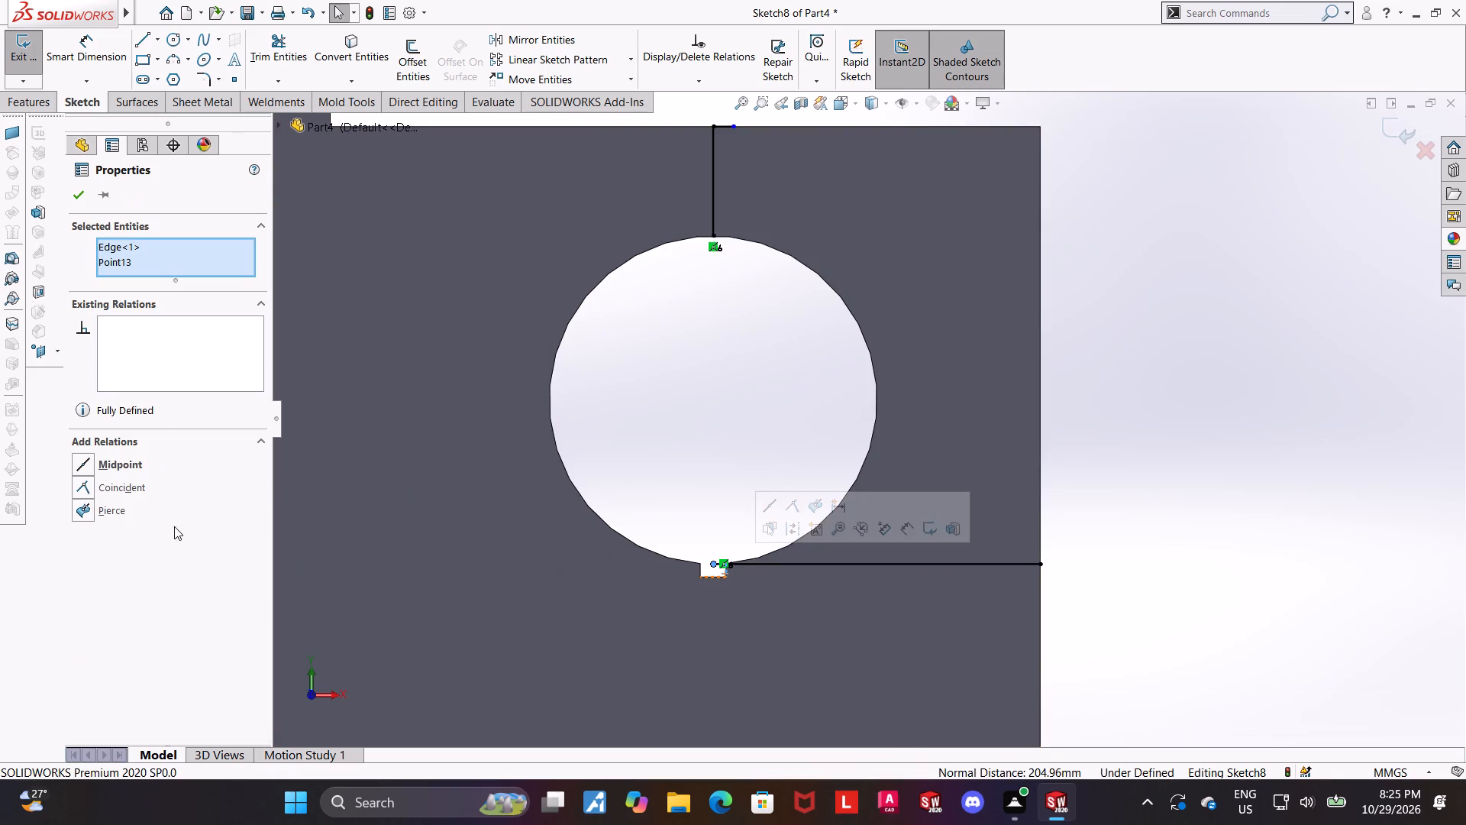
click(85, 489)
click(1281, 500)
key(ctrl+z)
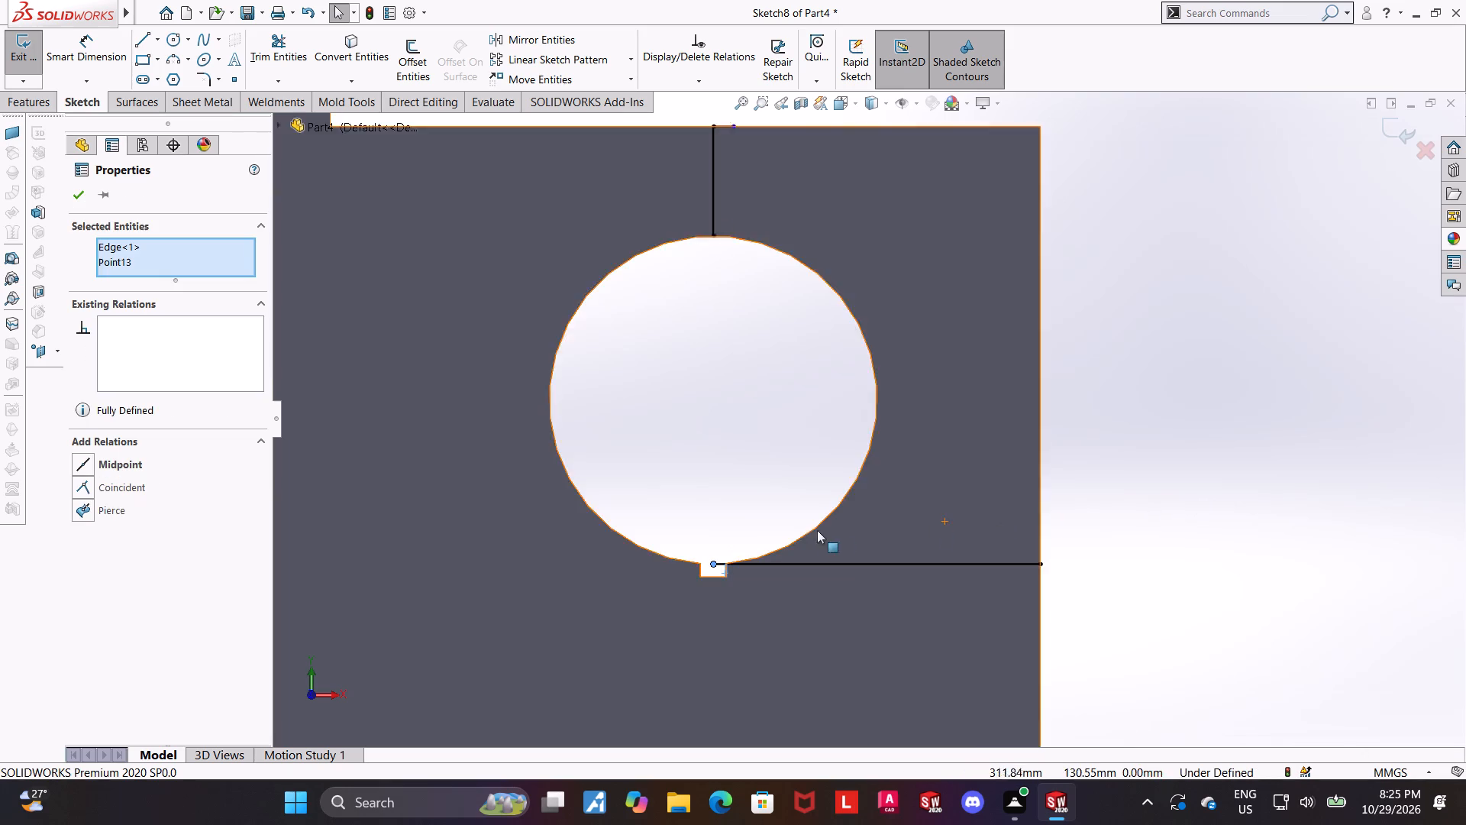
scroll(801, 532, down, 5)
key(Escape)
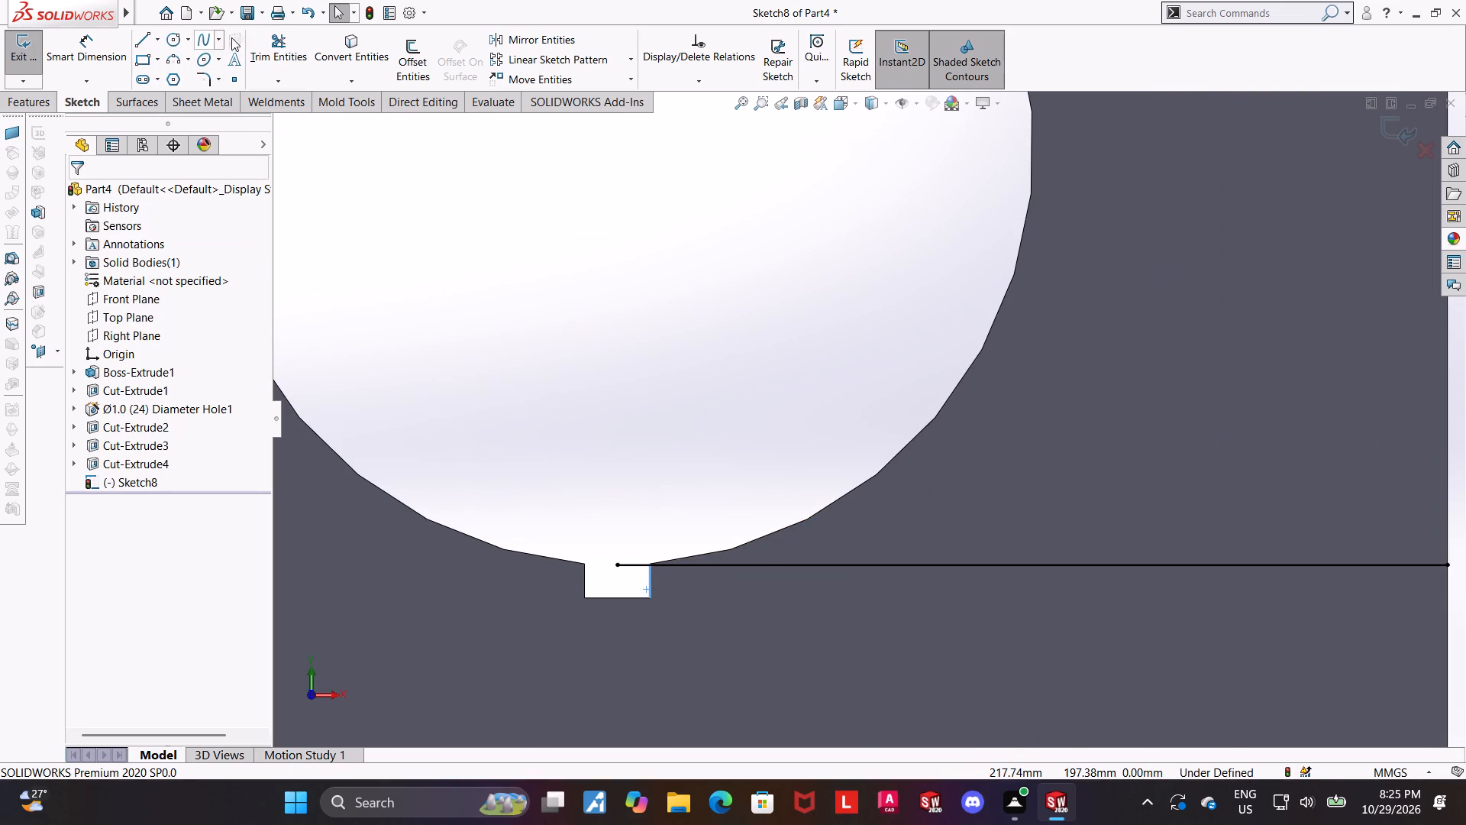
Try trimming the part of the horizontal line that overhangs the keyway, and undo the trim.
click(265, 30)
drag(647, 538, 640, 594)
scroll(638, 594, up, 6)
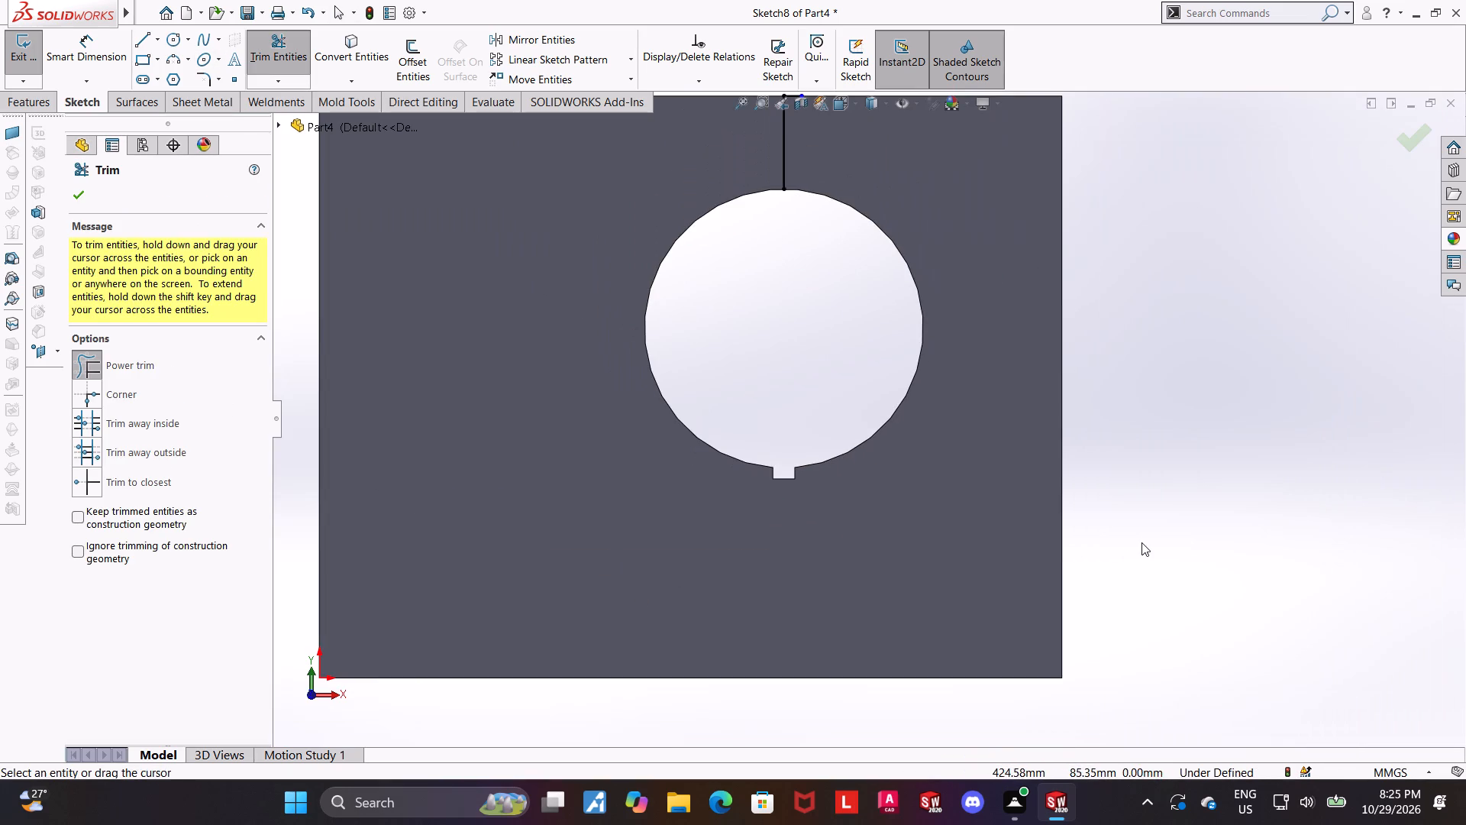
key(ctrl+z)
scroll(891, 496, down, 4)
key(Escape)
Delete the coincident relations holding the horizontal line's inner endpoint and move that endpoint outward beyond the keyway.
drag(657, 414, 688, 413)
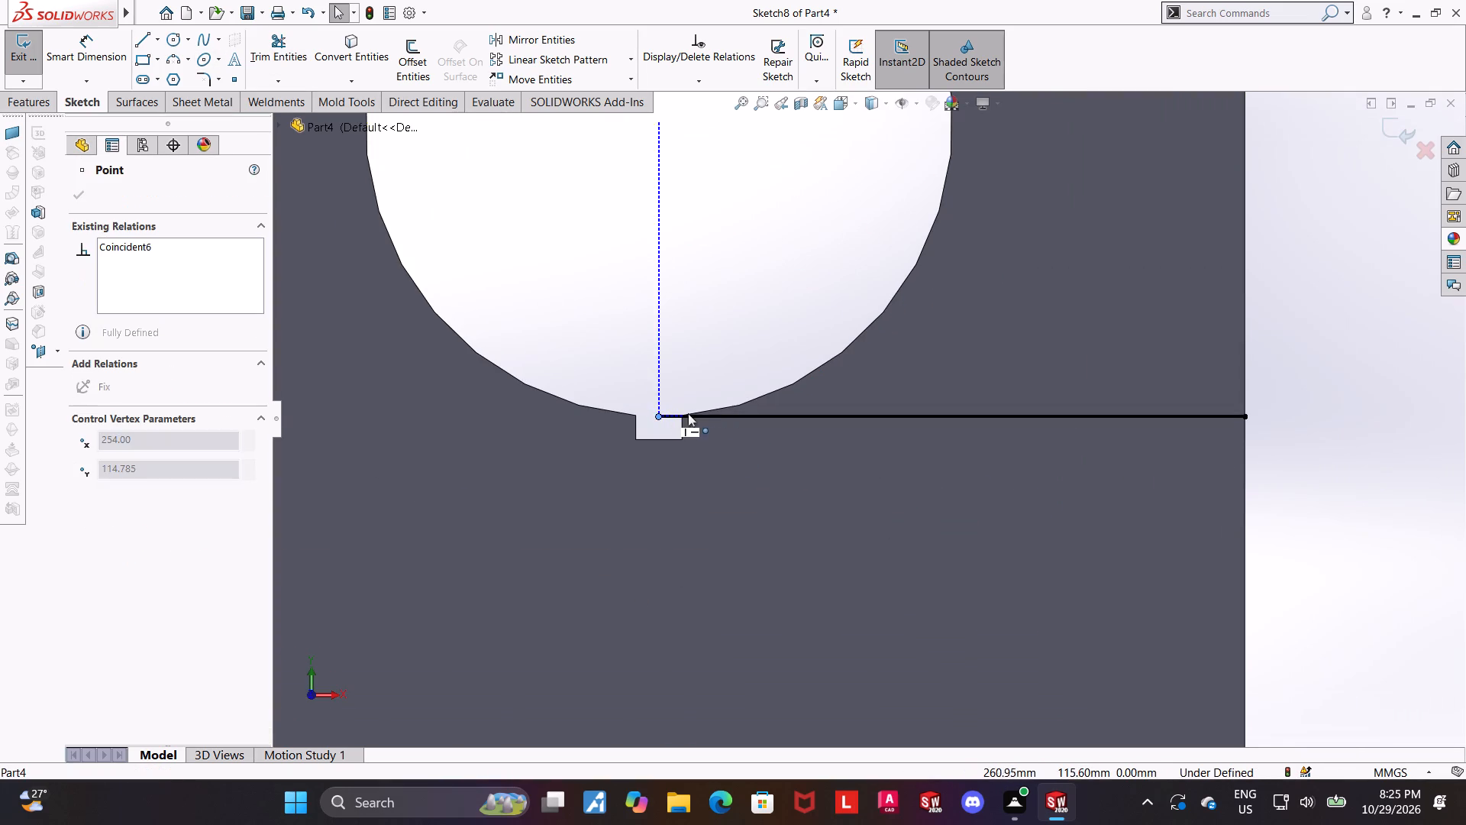
drag(688, 413, 725, 412)
right_click(667, 419)
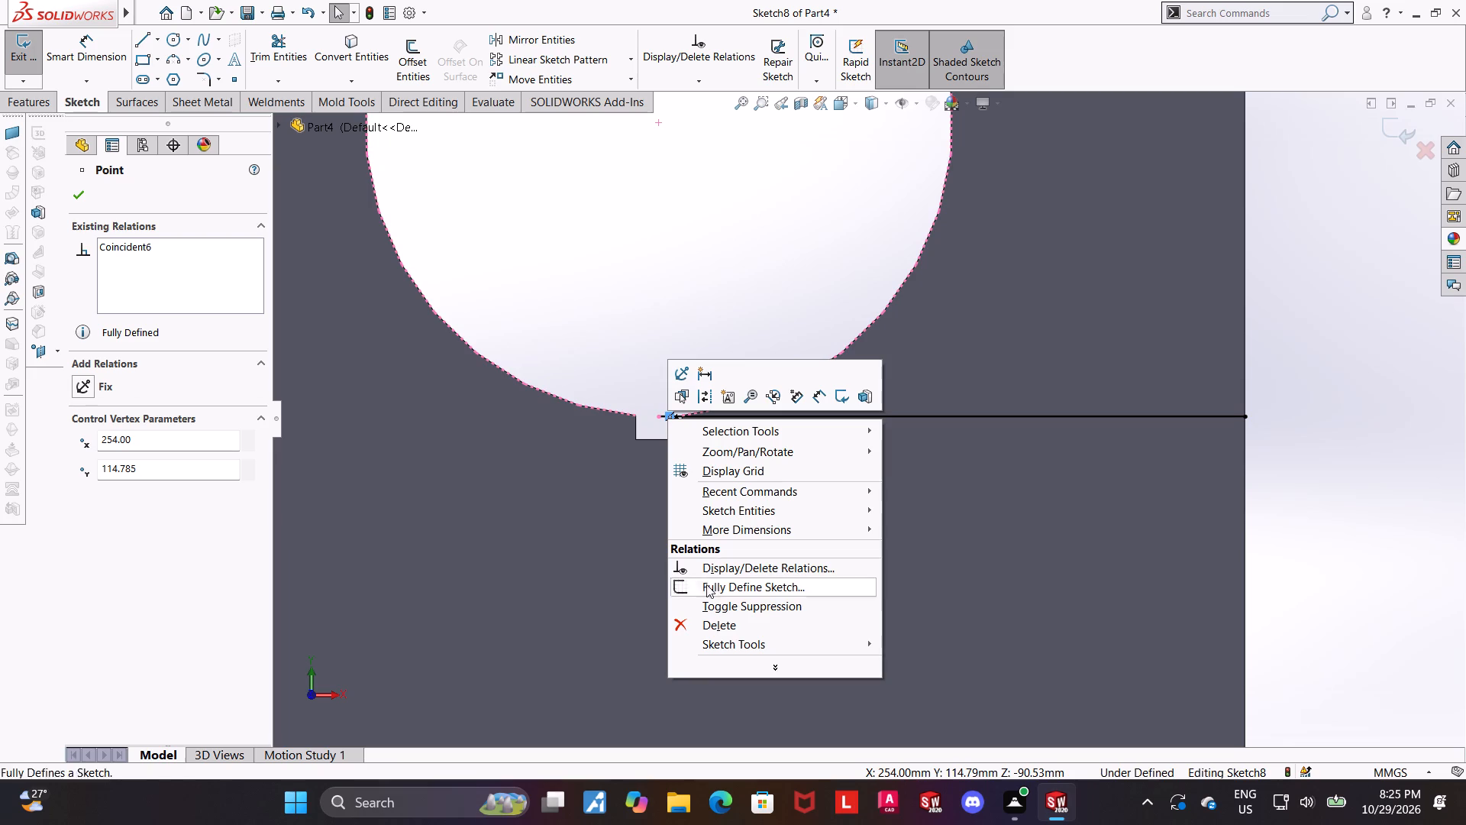
click(706, 625)
drag(660, 418, 697, 416)
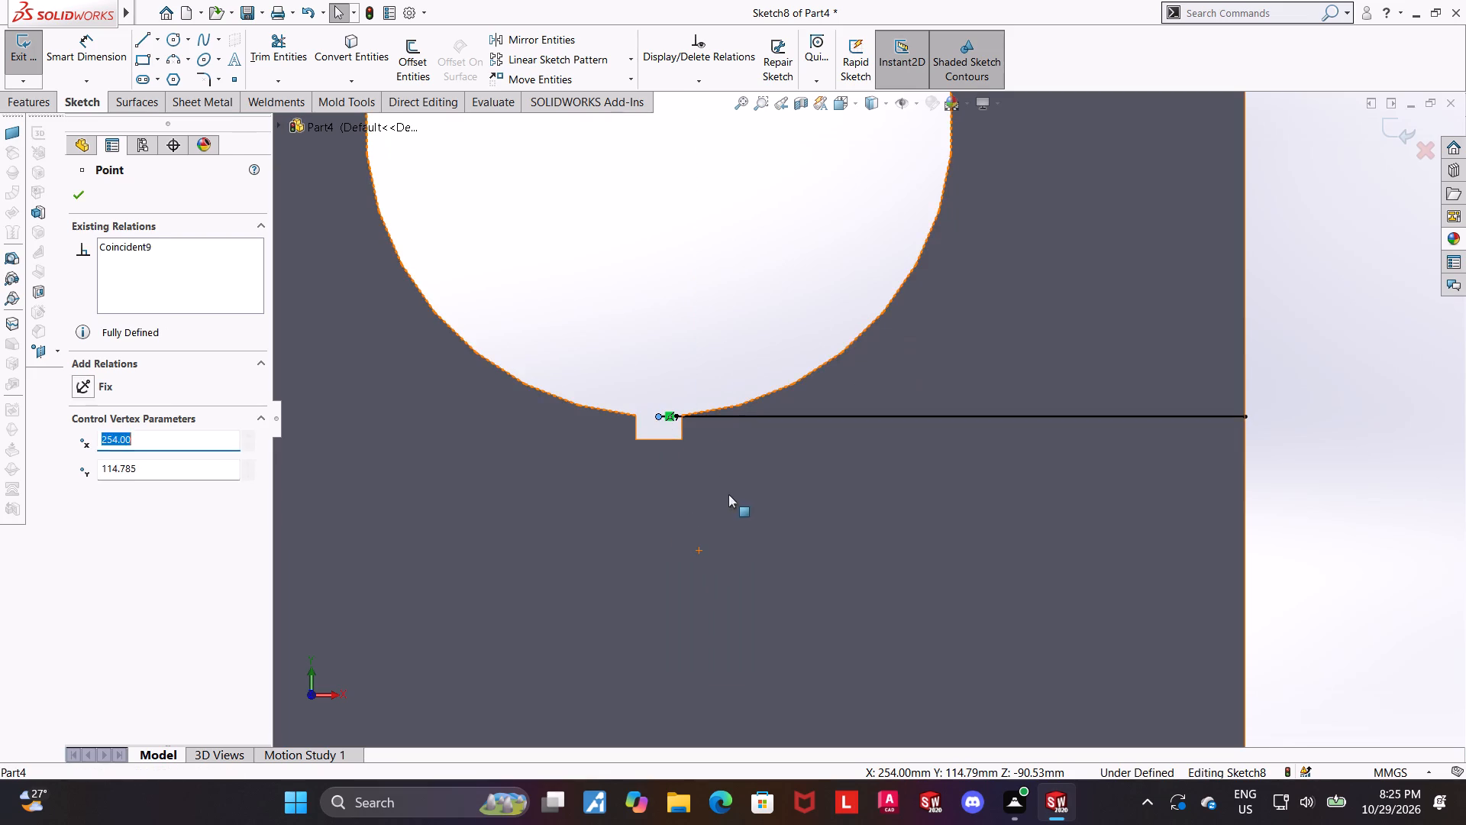
click(728, 494)
scroll(753, 419, down, 2)
key(Escape)
drag(628, 418, 693, 418)
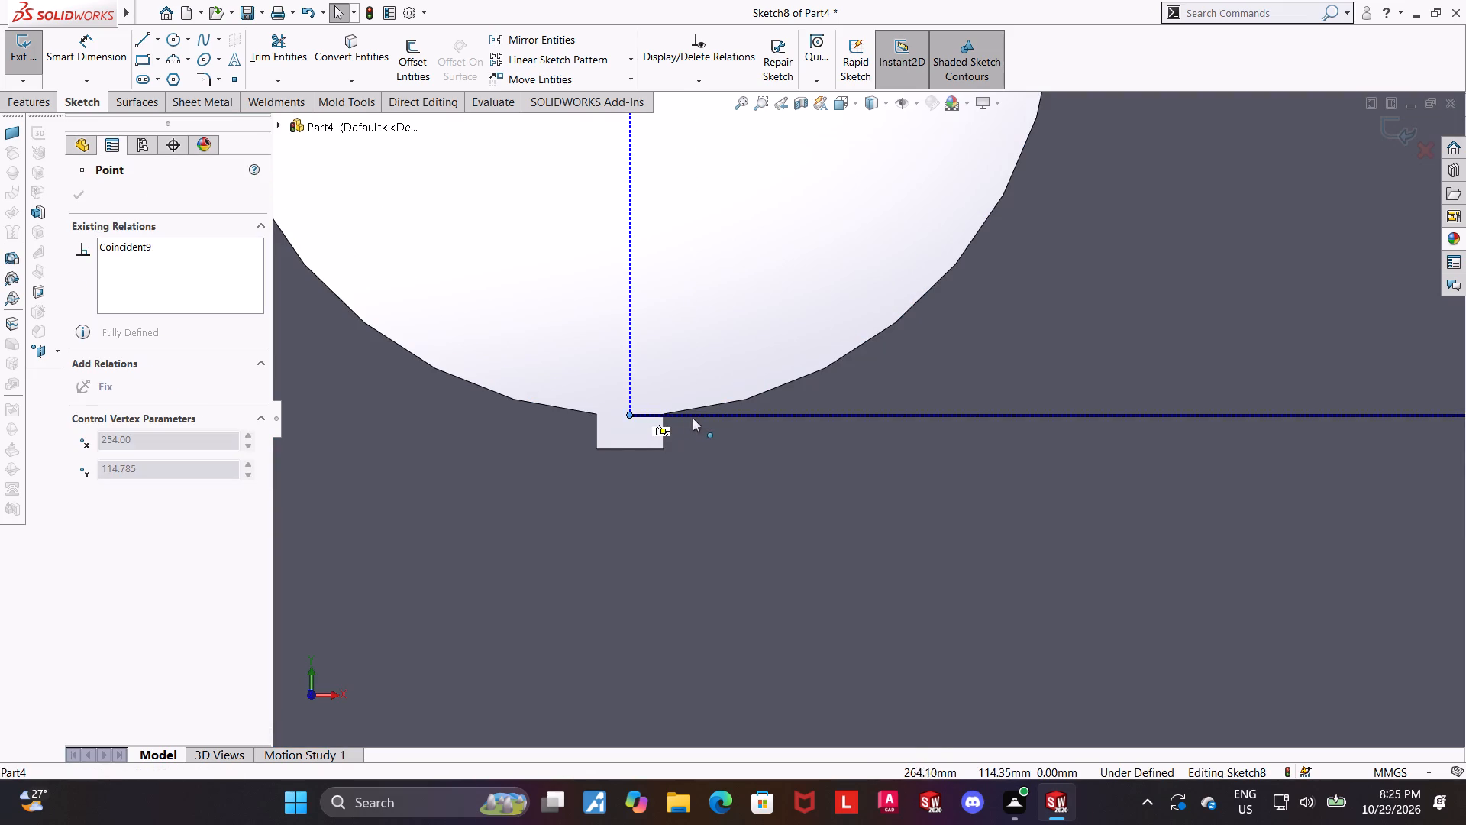
drag(693, 418, 695, 418)
right_click(639, 418)
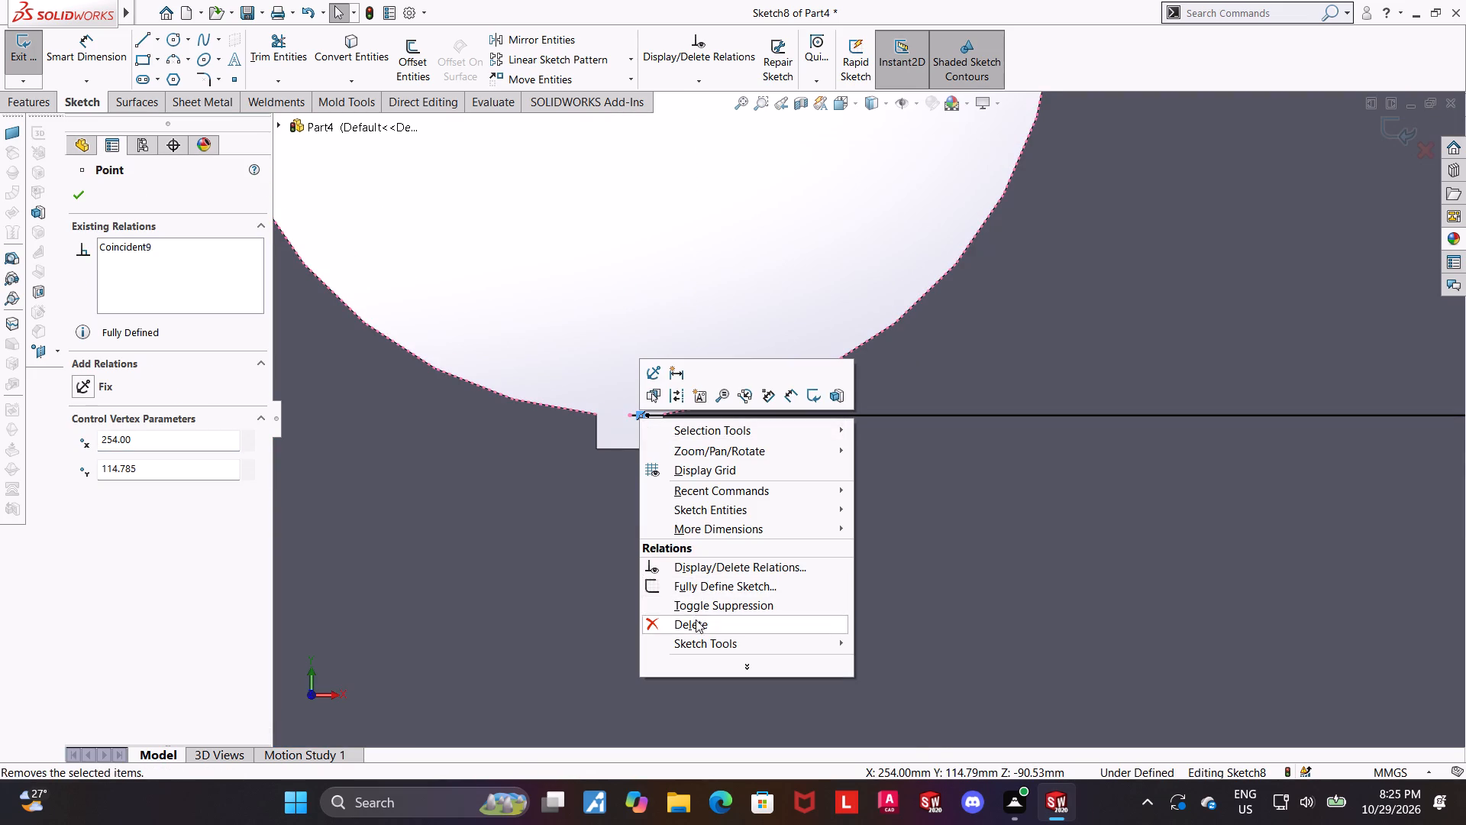
click(696, 620)
drag(628, 412, 741, 407)
click(735, 315)
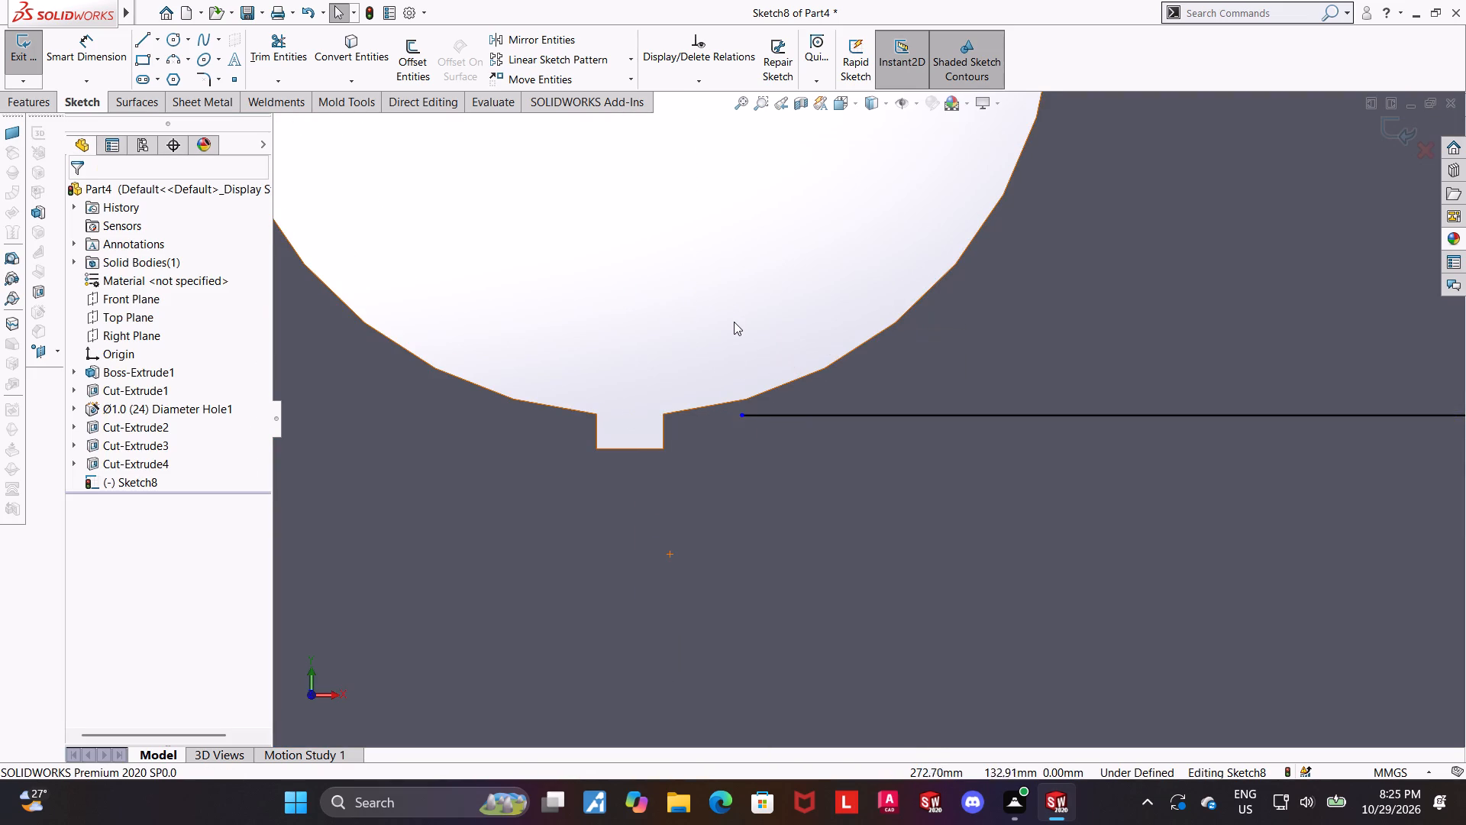
Make the horizontal line's inner endpoint coincident with the keyway's side edge nearest to it.
click(663, 423)
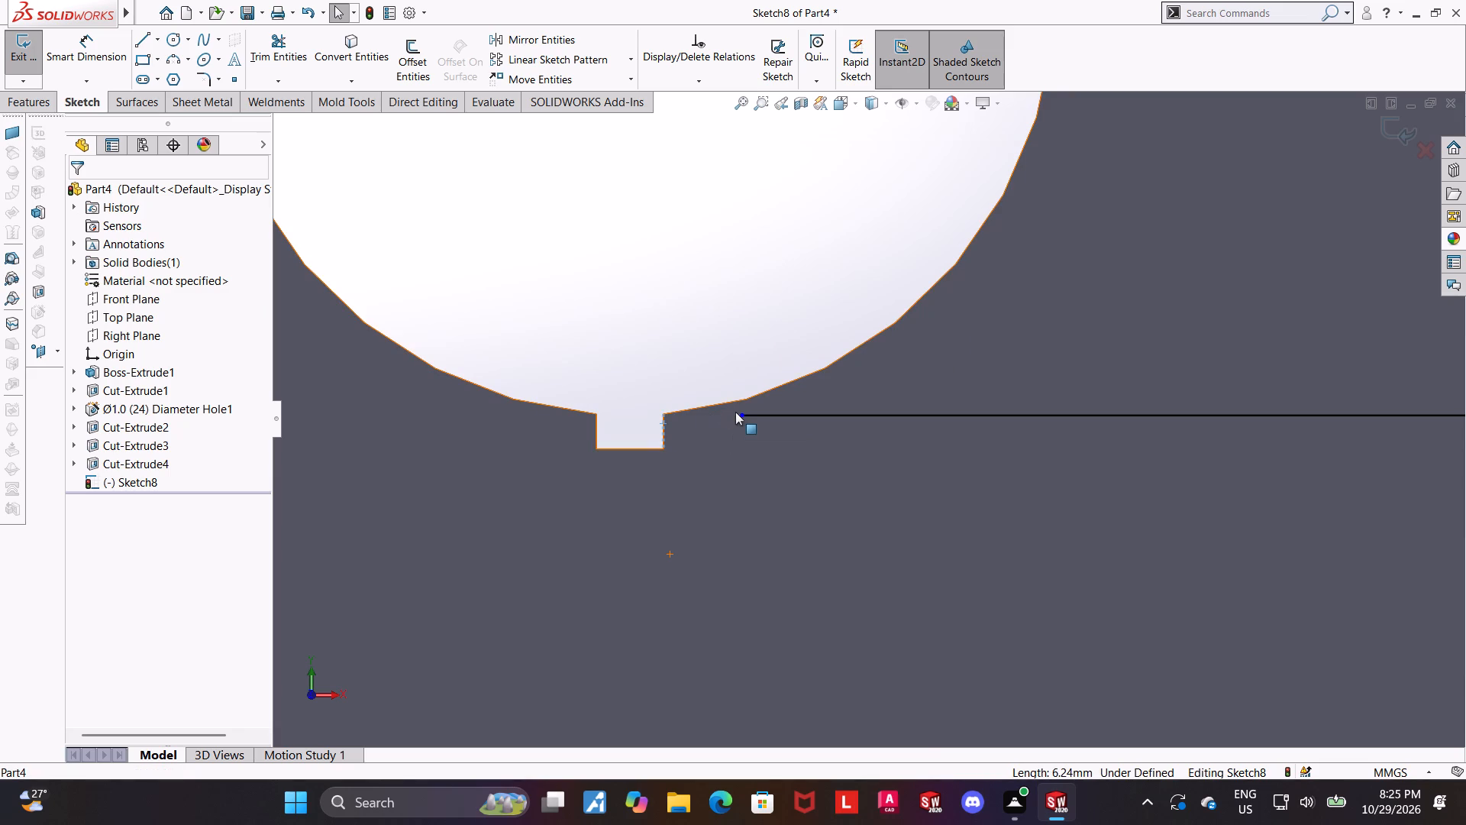
ctrl+click(737, 413)
click(701, 327)
click(743, 416)
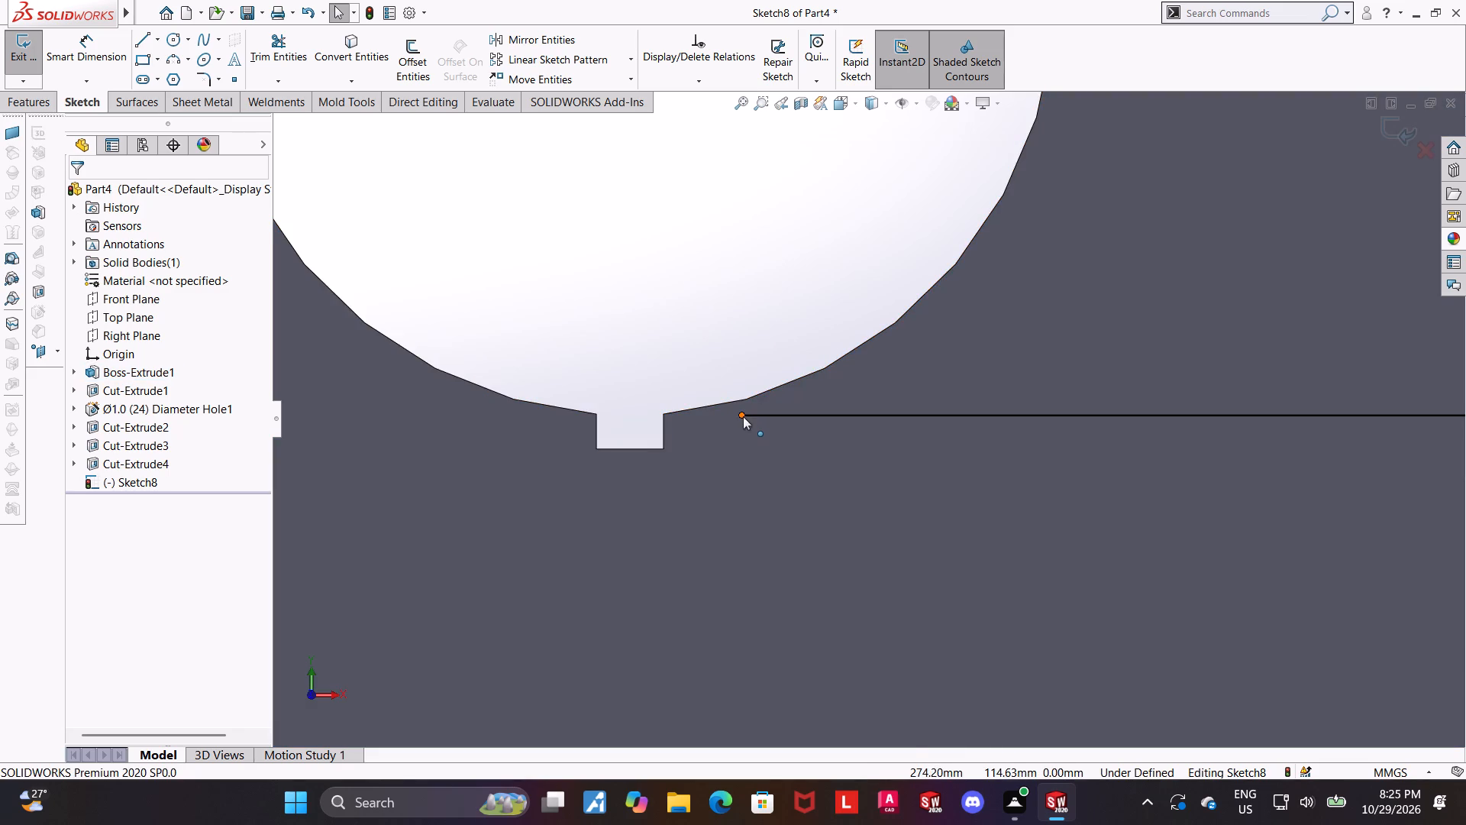
ctrl+click(699, 406)
click(655, 286)
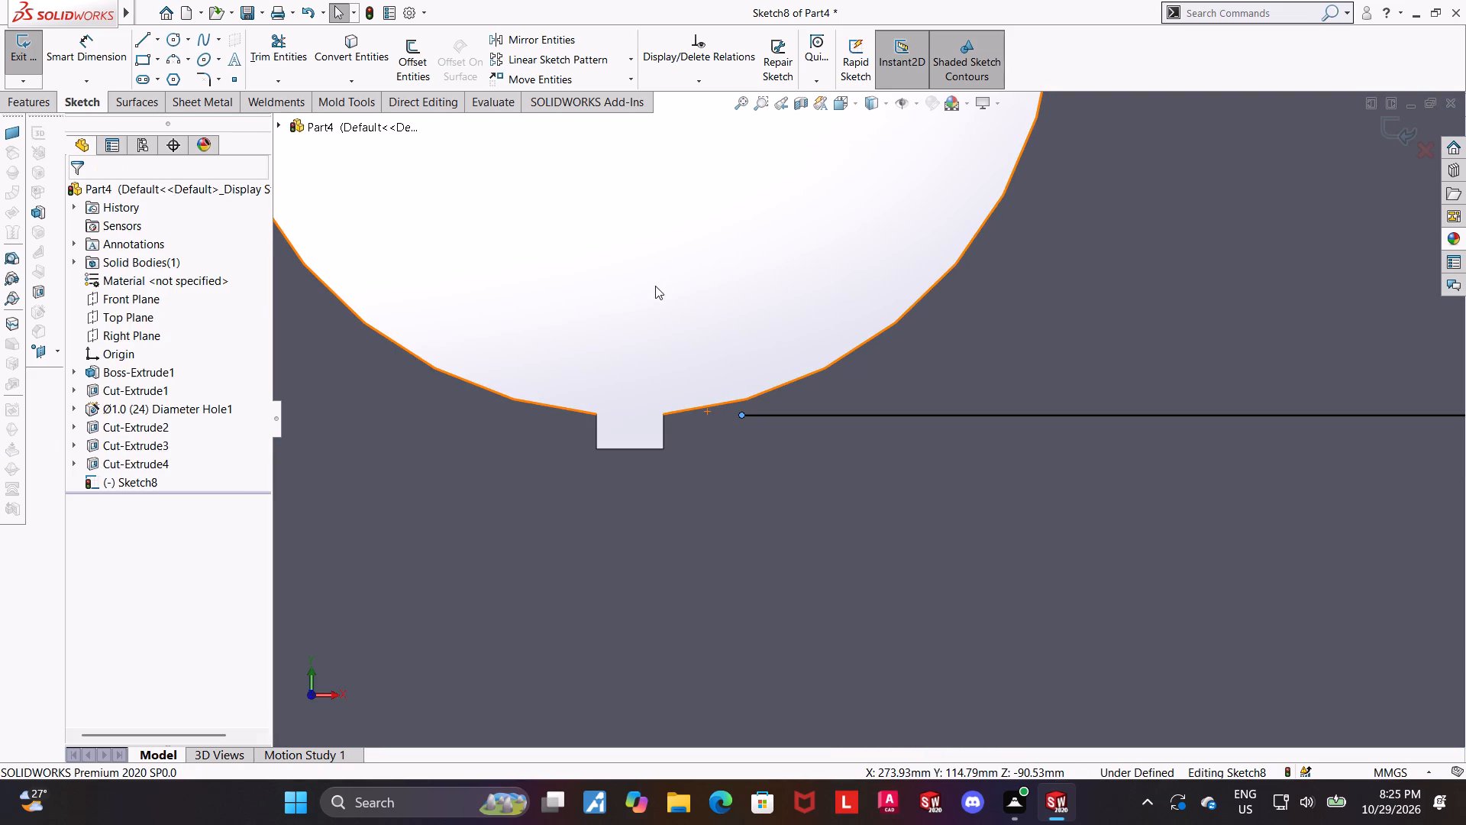
click(664, 425)
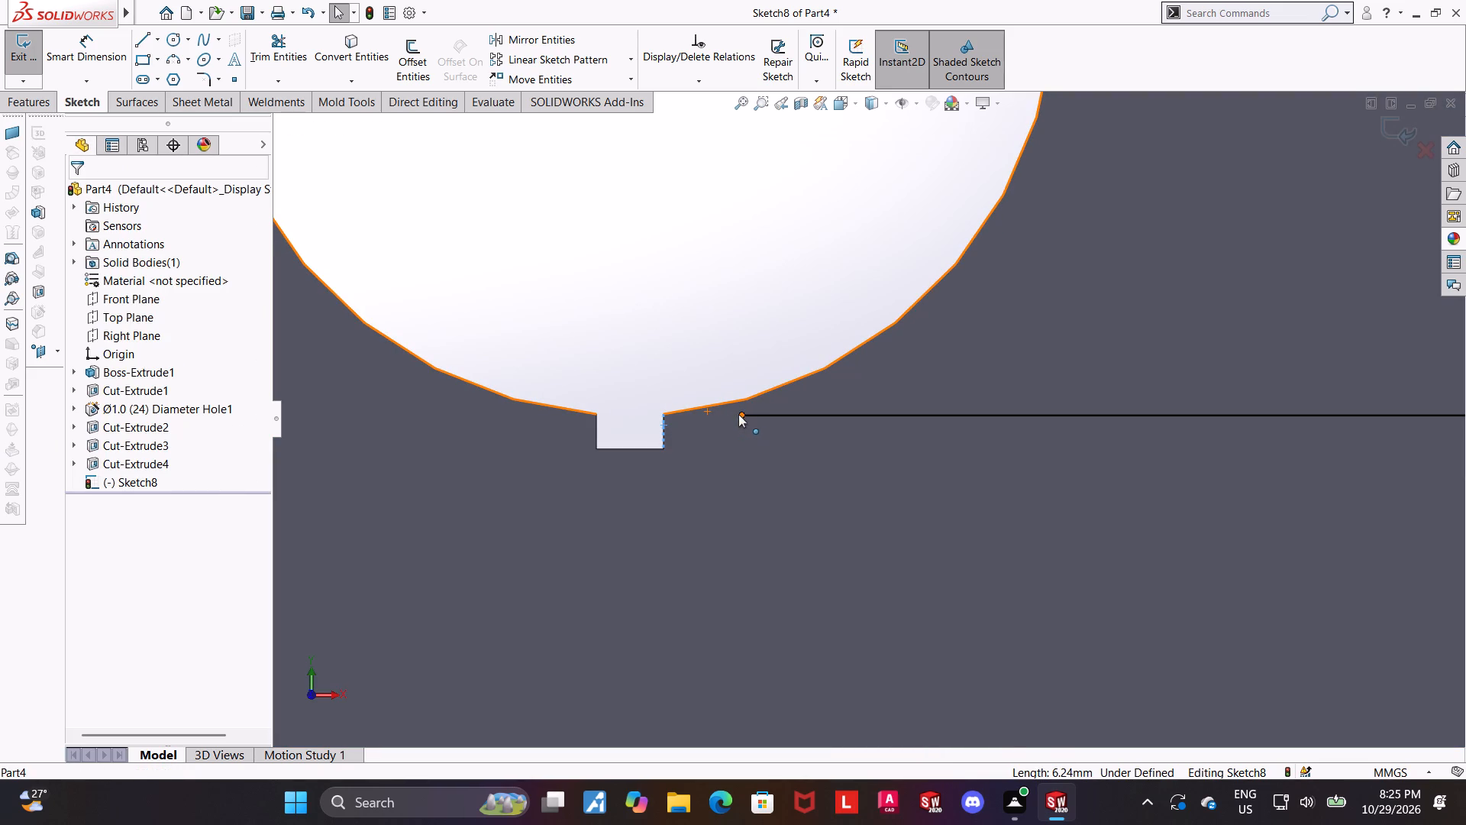
ctrl+click(738, 414)
click(78, 487)
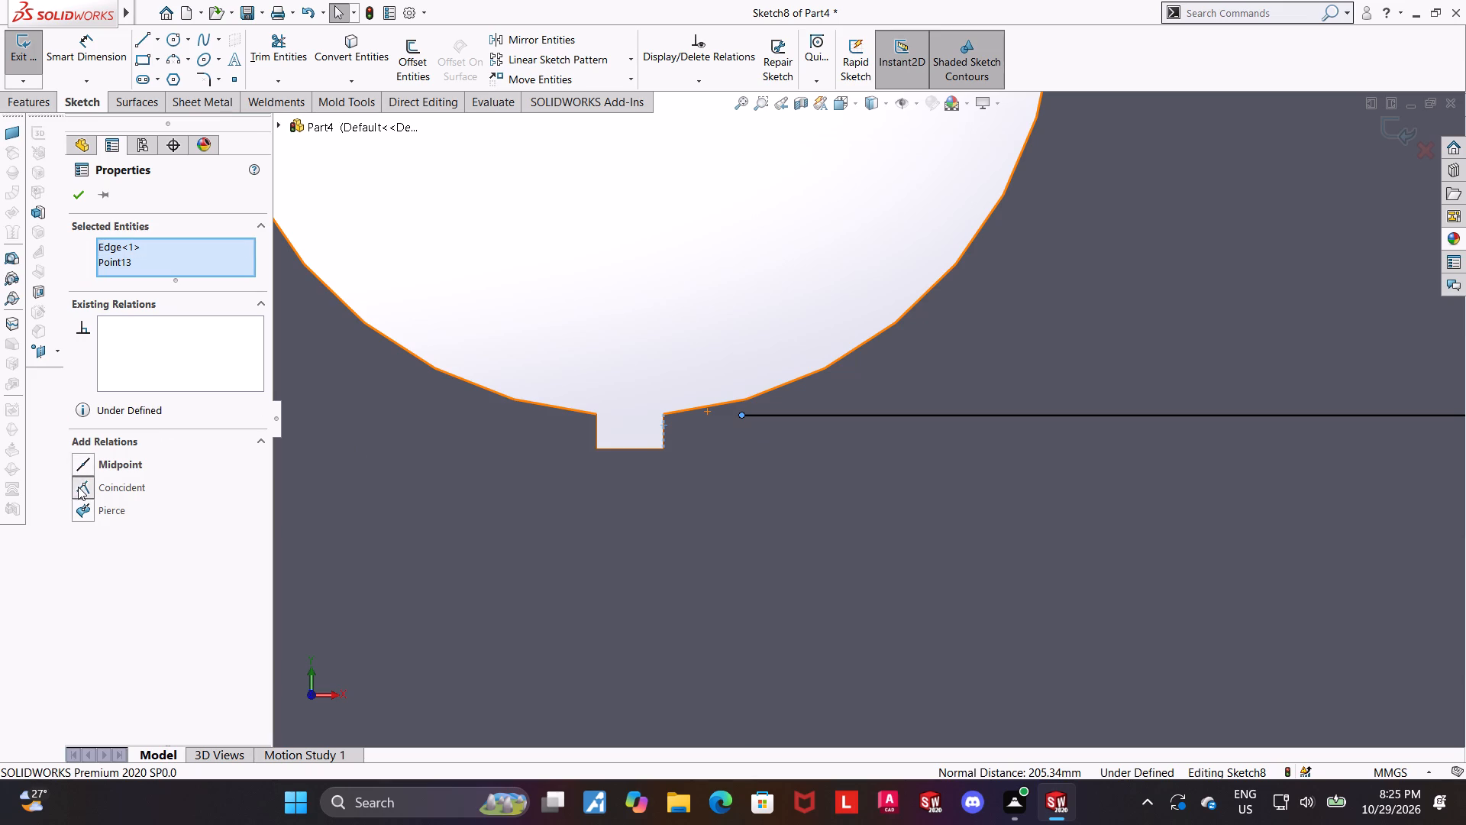
Lengthen the short horizontal line on the block's upper edge by moving its free endpoint toward the outer corner.
scroll(572, 270, up, 9)
drag(1403, 348, 1371, 345)
scroll(916, 288, down, 2)
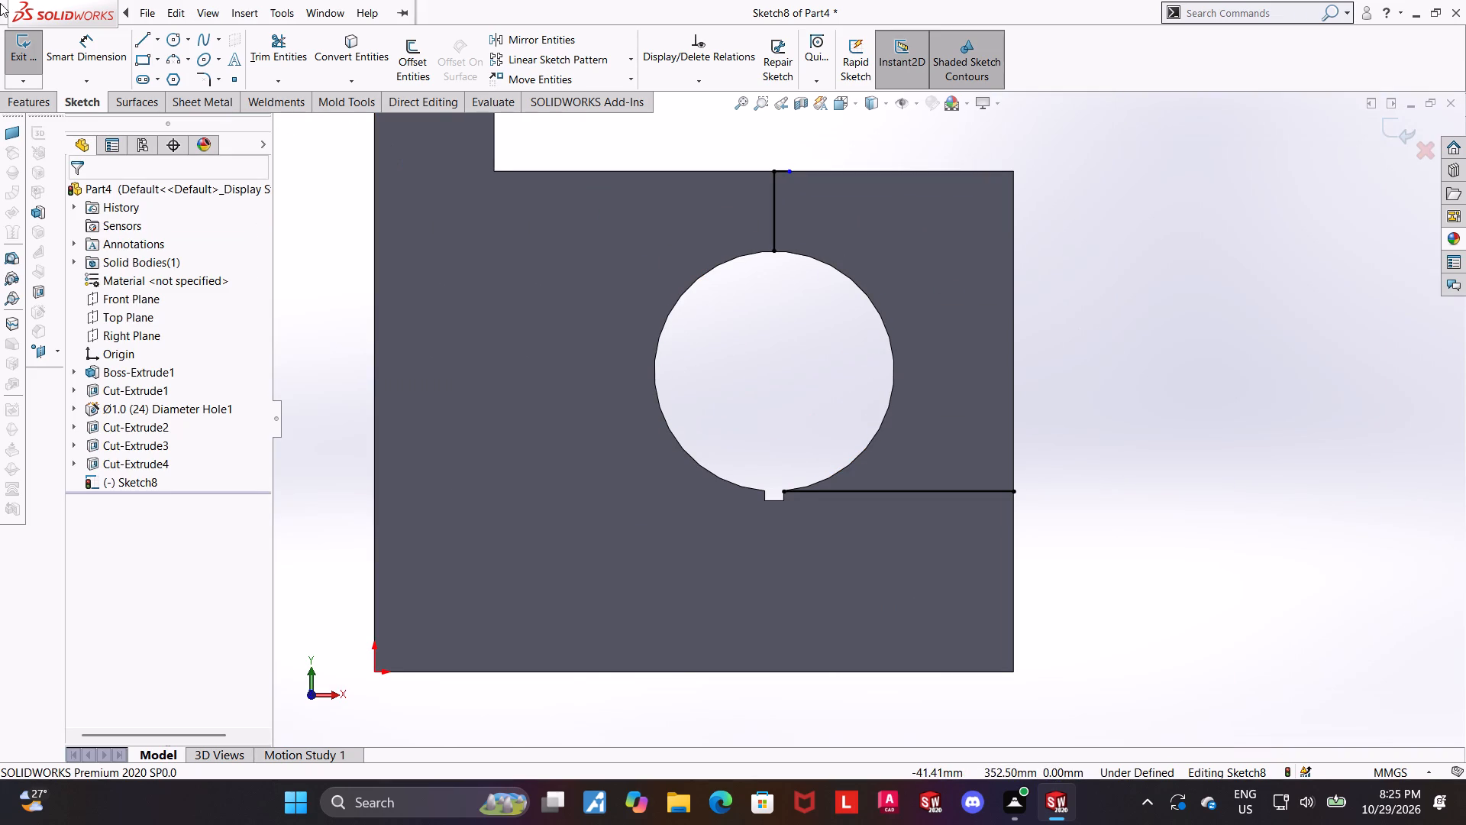
click(589, 130)
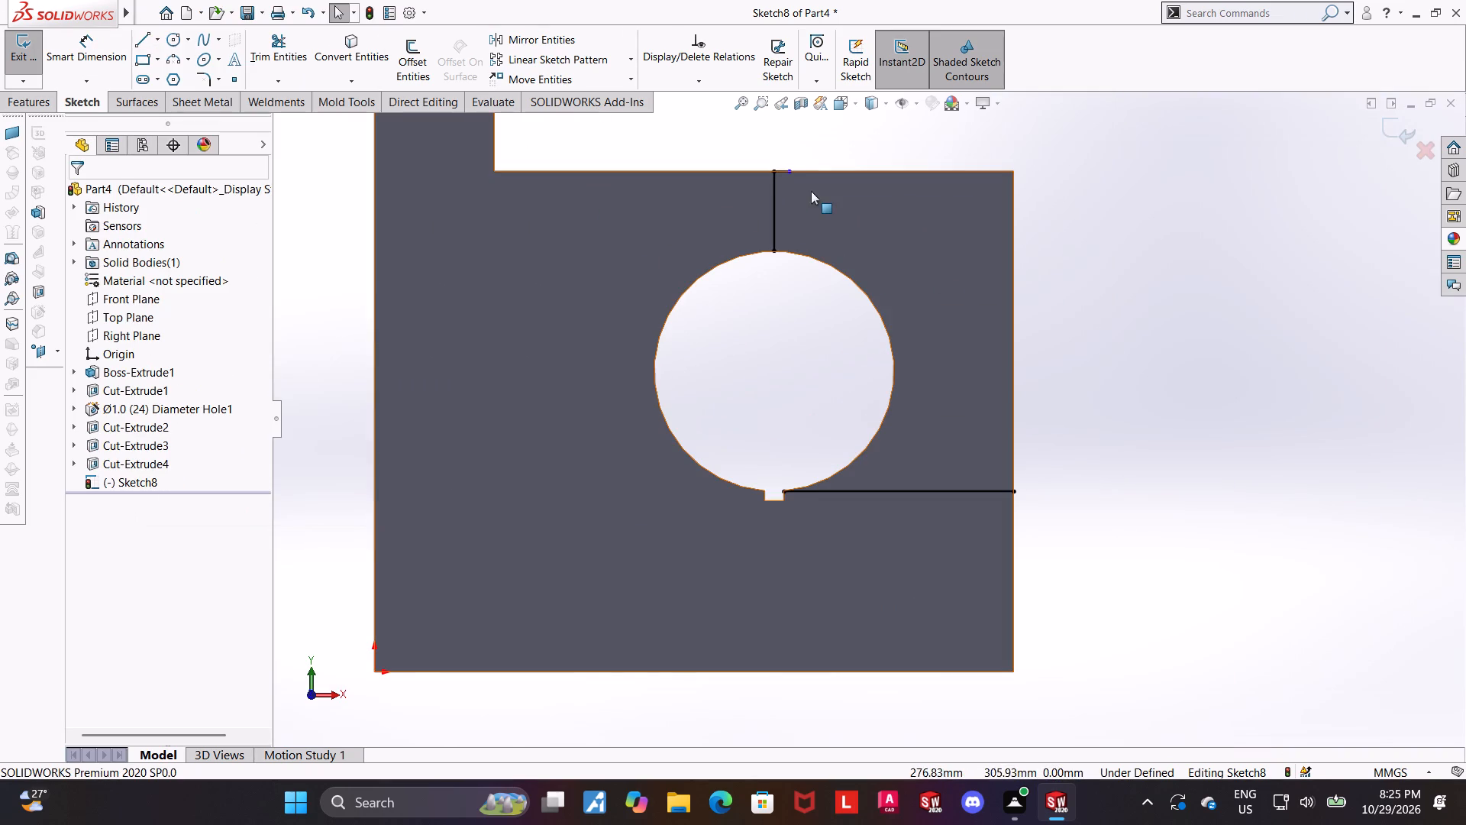
drag(789, 171, 856, 171)
click(1084, 235)
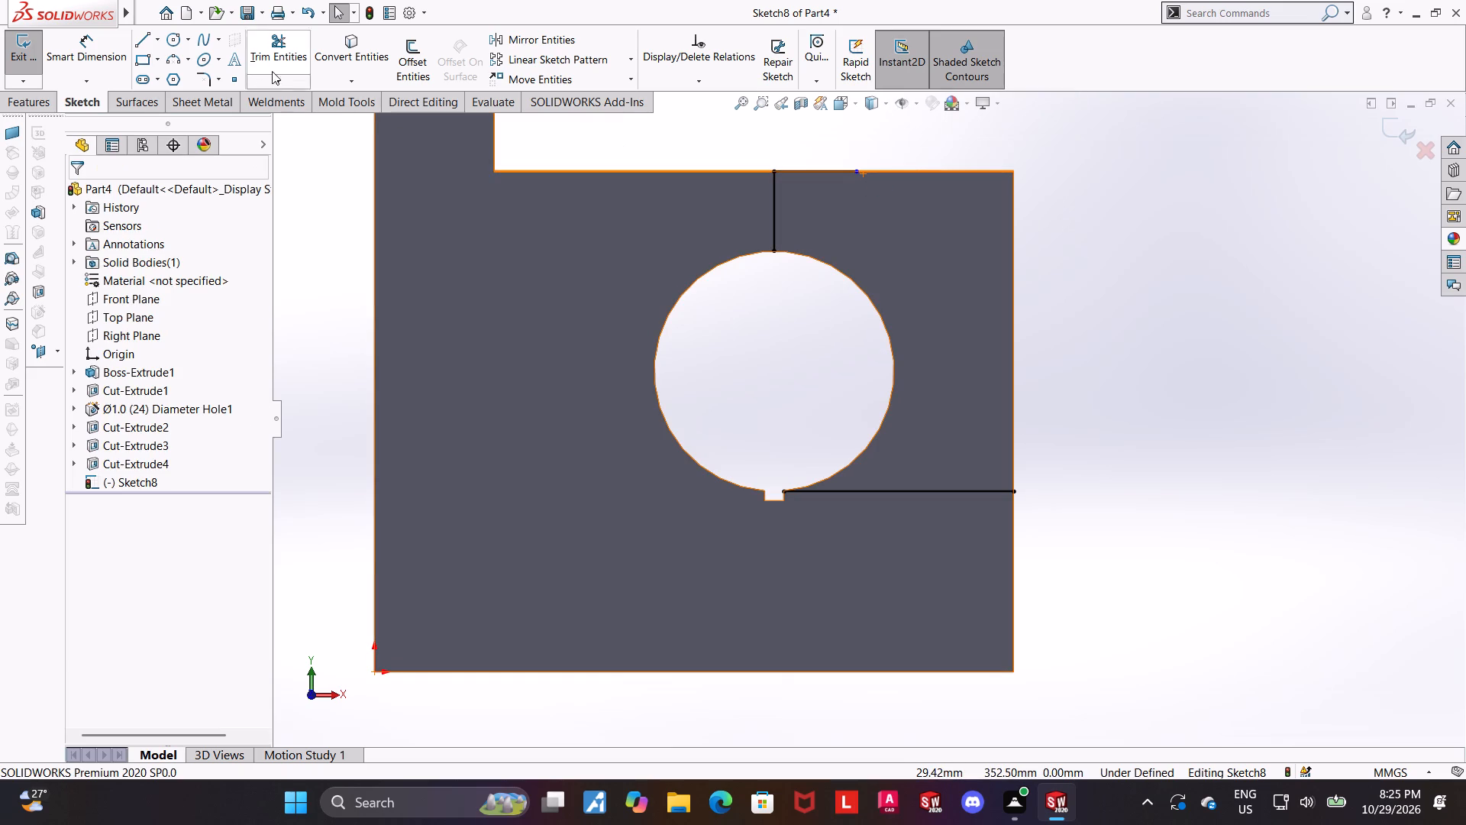
Sketch a vertical line about 129 mm long up the block's outer edge from the lower horizontal line's outer end.
click(152, 40)
click(1013, 491)
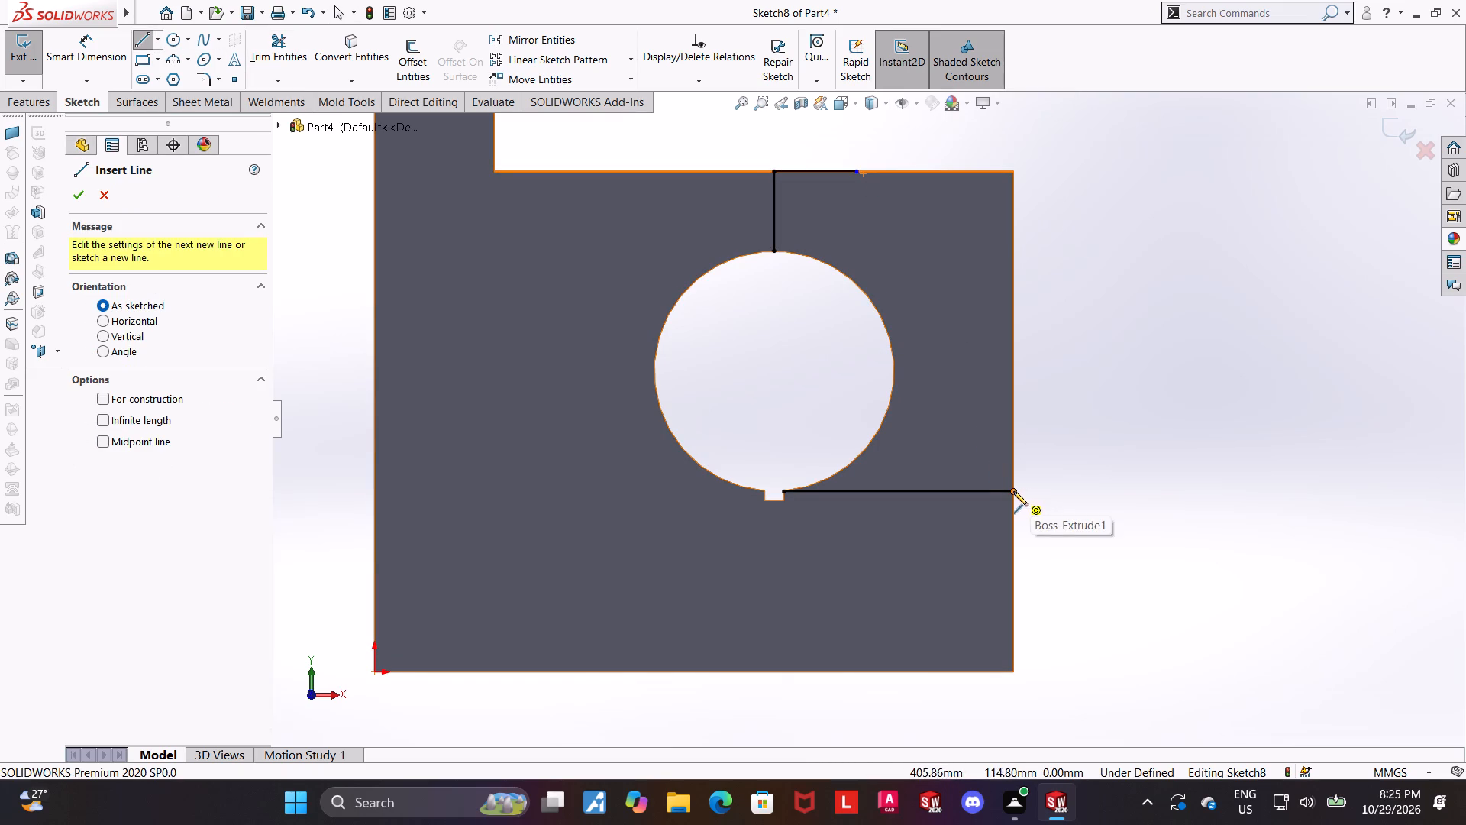
click(1010, 289)
key(Escape)
key(Escape)
Sketch a three-point corner arc of about 124 mm radius joining the upper line's free end to the vertical line's upper end.
click(174, 66)
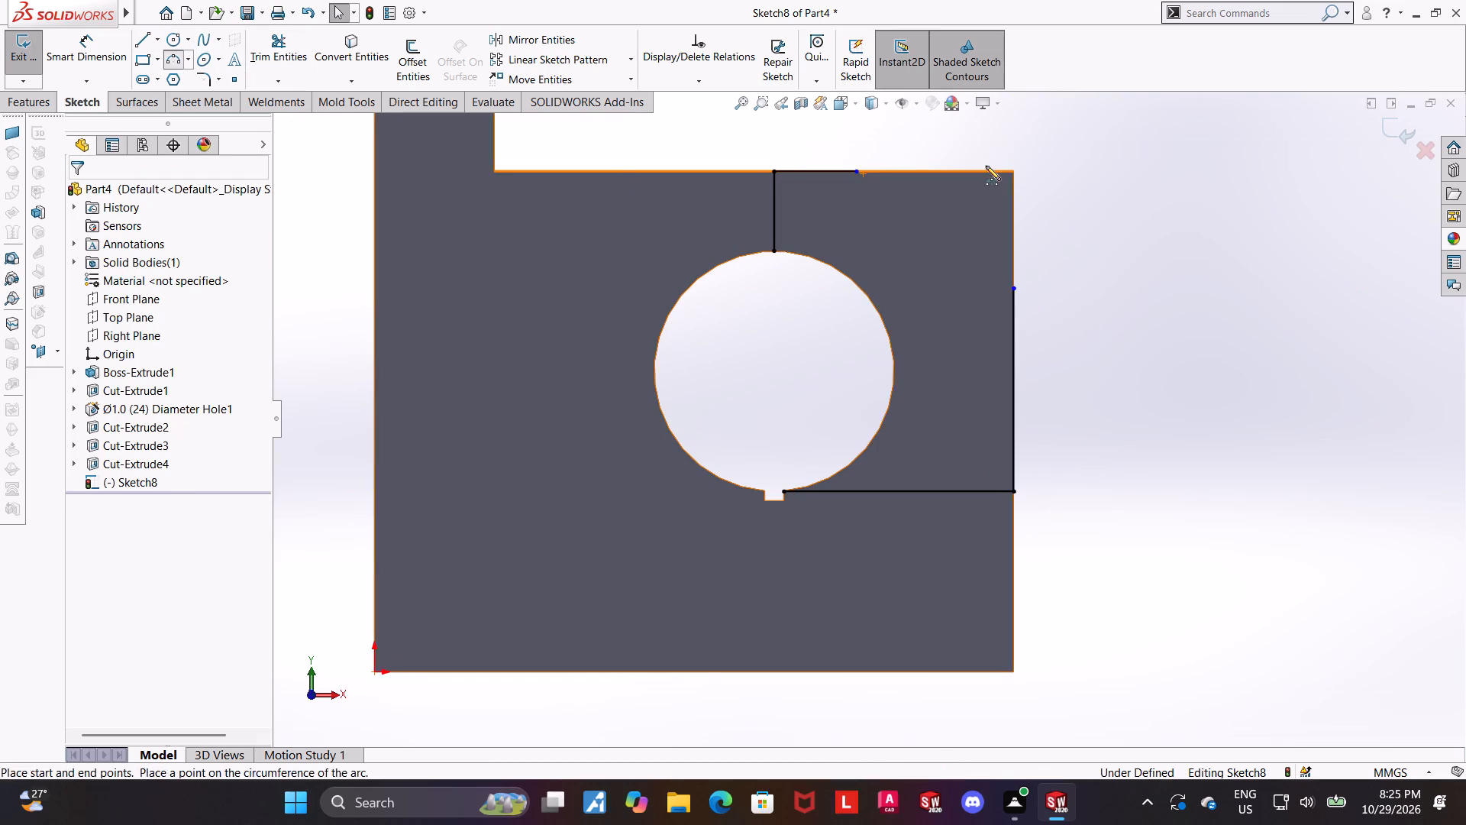
click(859, 173)
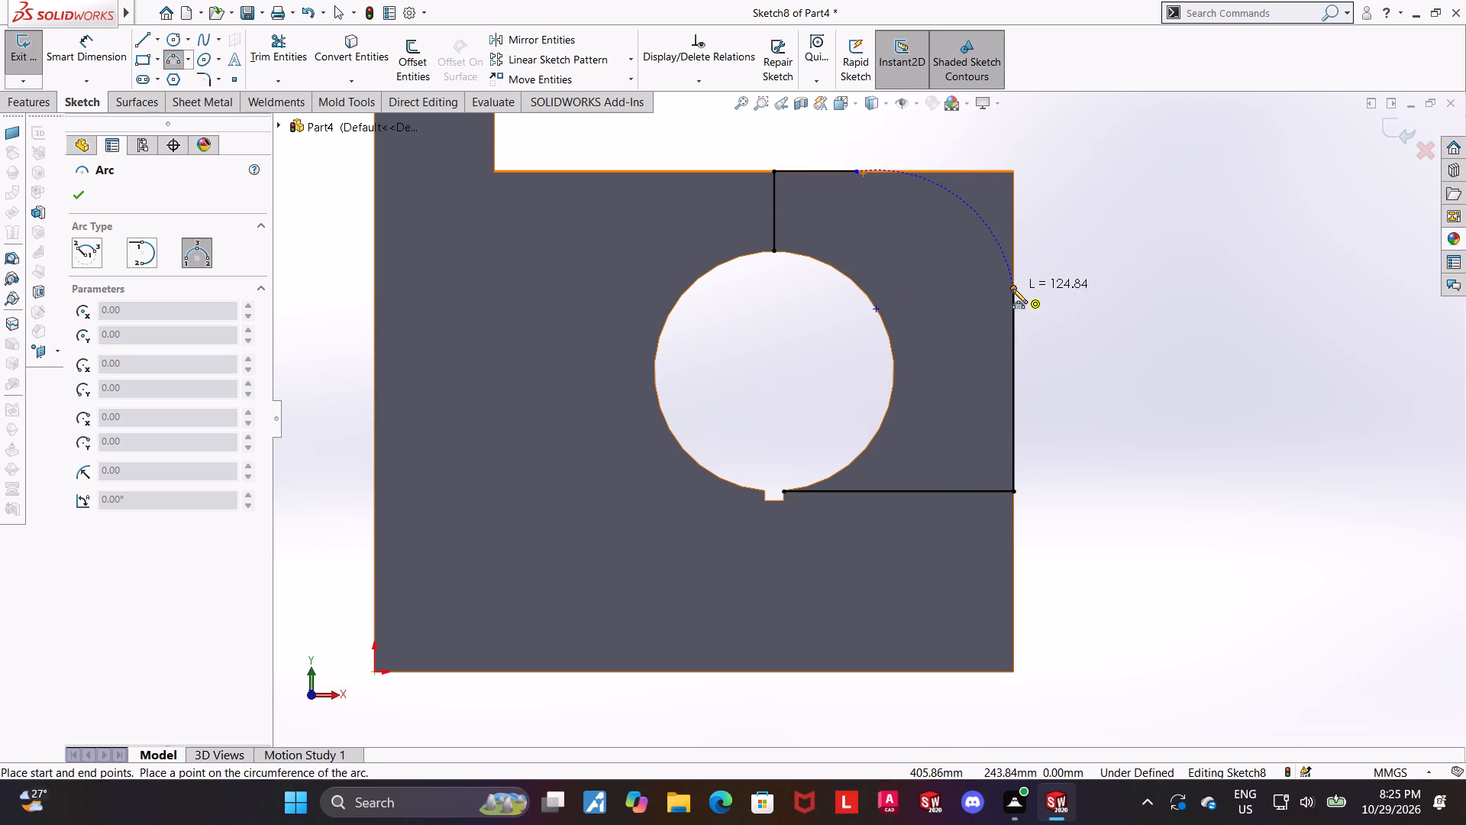
click(1012, 289)
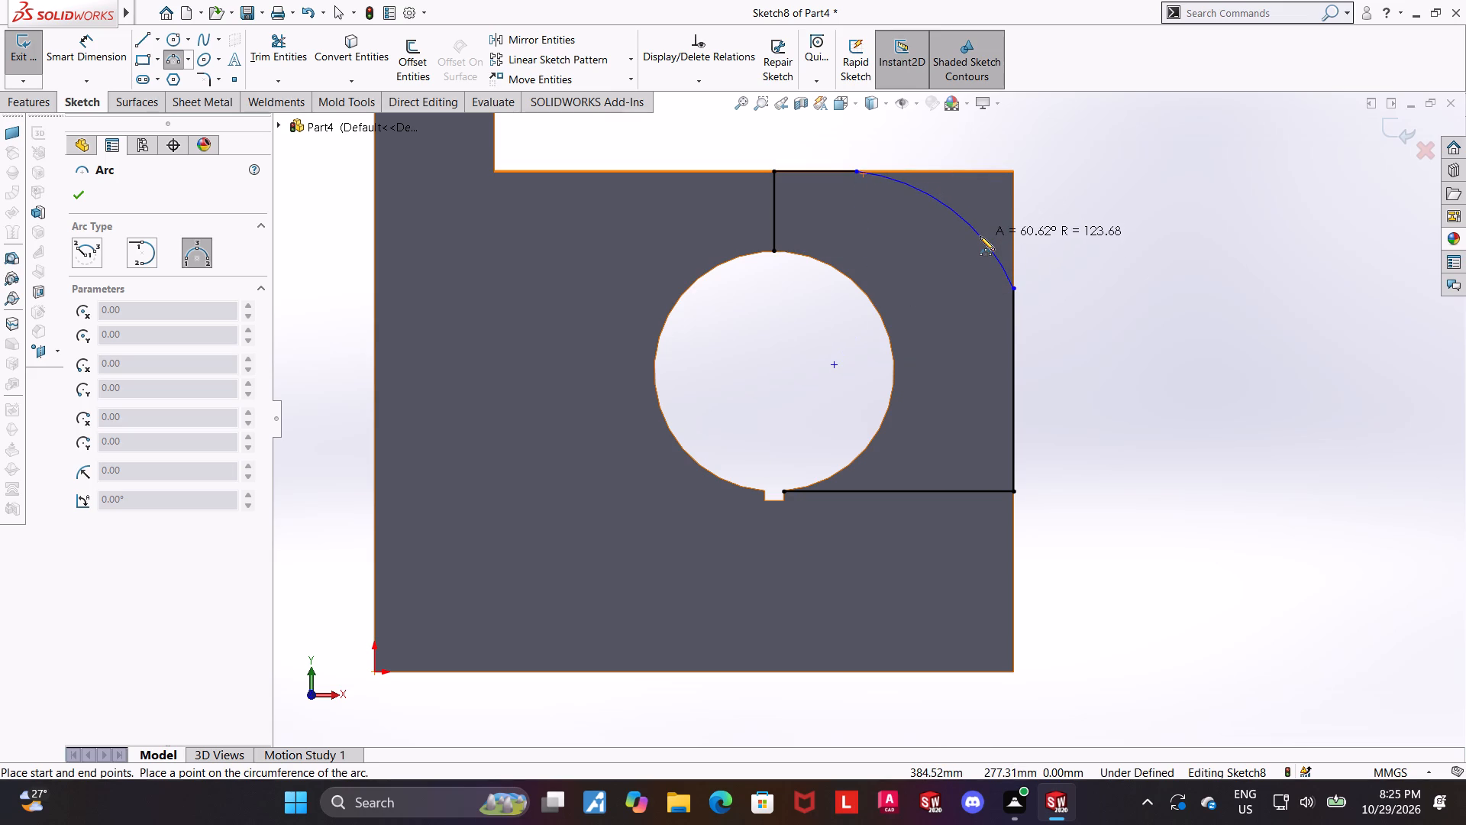
click(980, 236)
key(Escape)
key(Escape)
key(Escape)
Move the arc's upper endpoint farther along the block's upper edge toward the outer corner.
drag(856, 172, 894, 174)
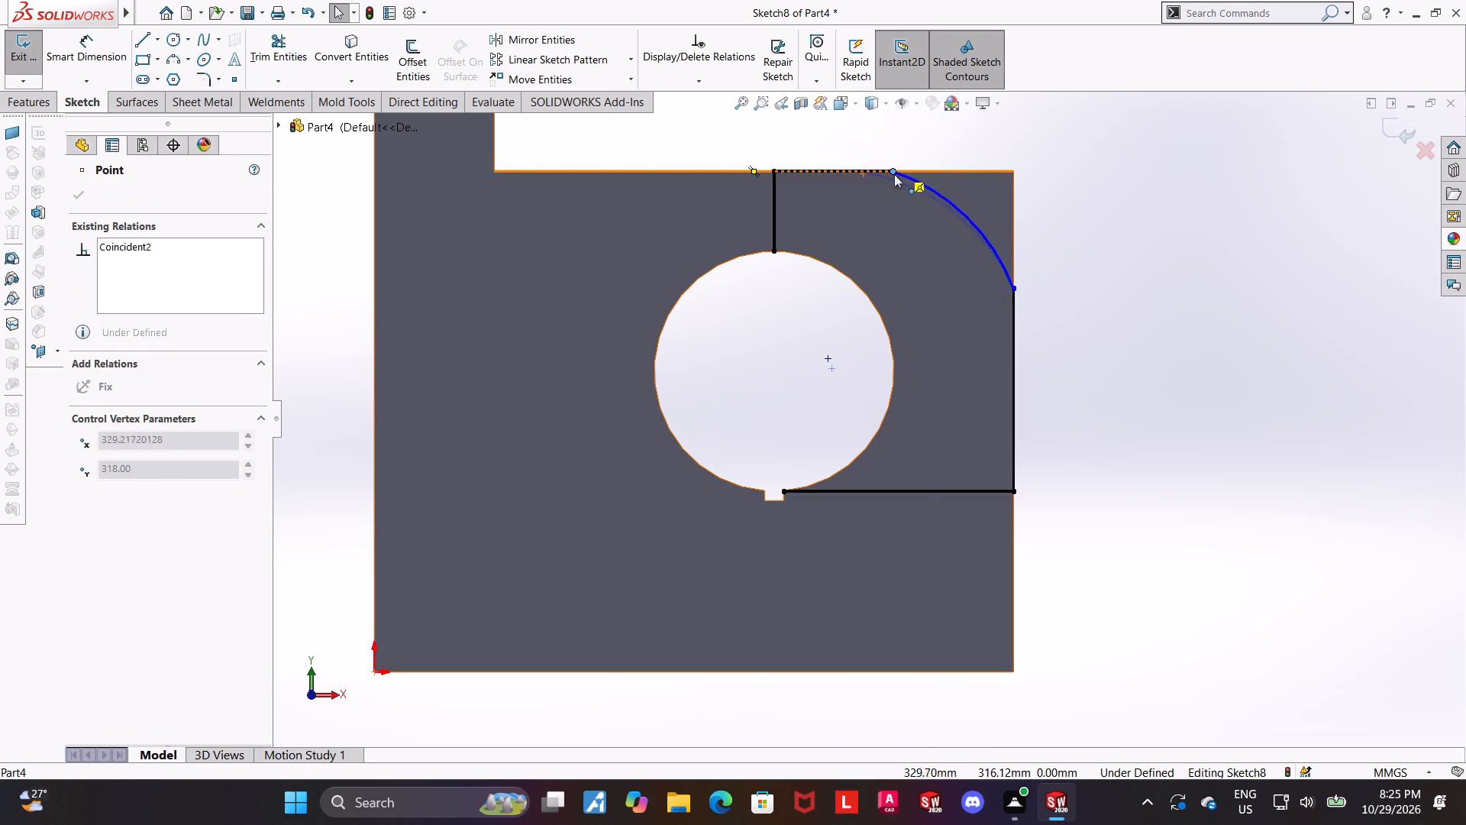
drag(894, 174, 908, 176)
key(Escape)
click(1148, 275)
Dimension the corner arc's radius as 152 mm.
drag(98, 55, 120, 55)
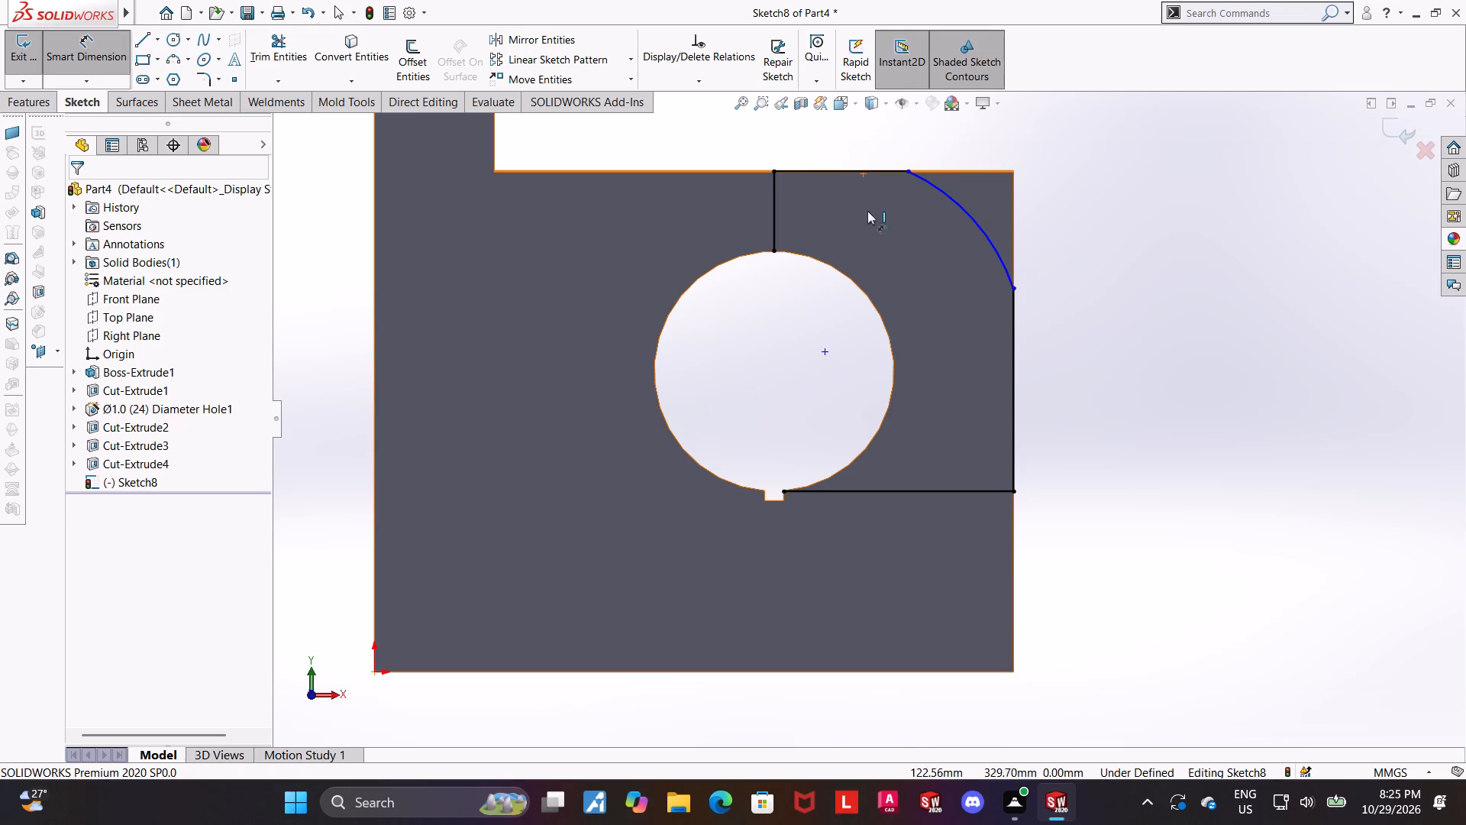
click(980, 229)
click(1113, 221)
text(152)
key(Return)
key(Escape)
key(Escape)
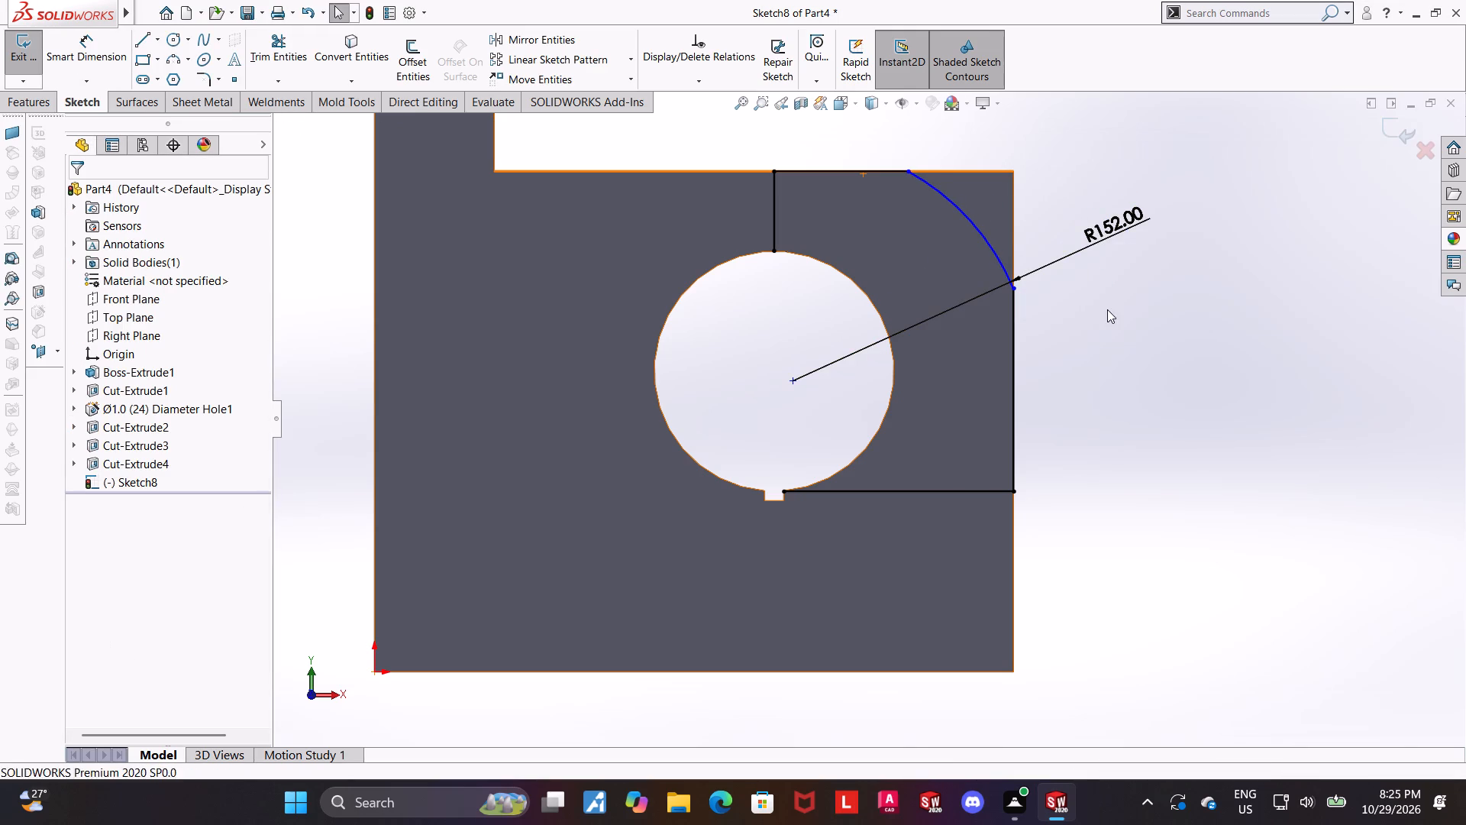
click(1107, 309)
Make the corner arc tangent to the vertical line on the block's outer edge.
scroll(1082, 304, down, 1)
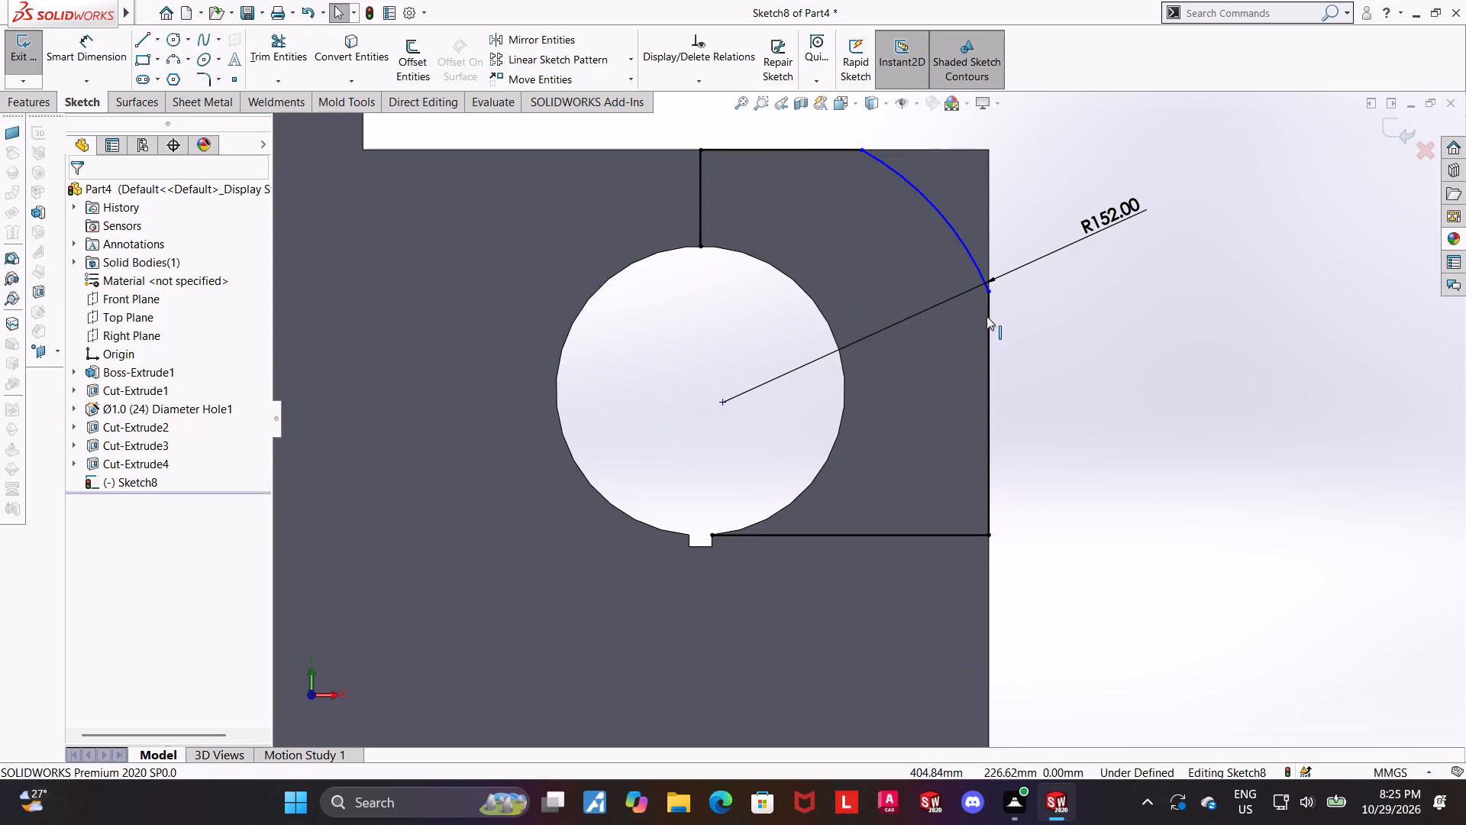
click(991, 319)
ctrl+click(975, 265)
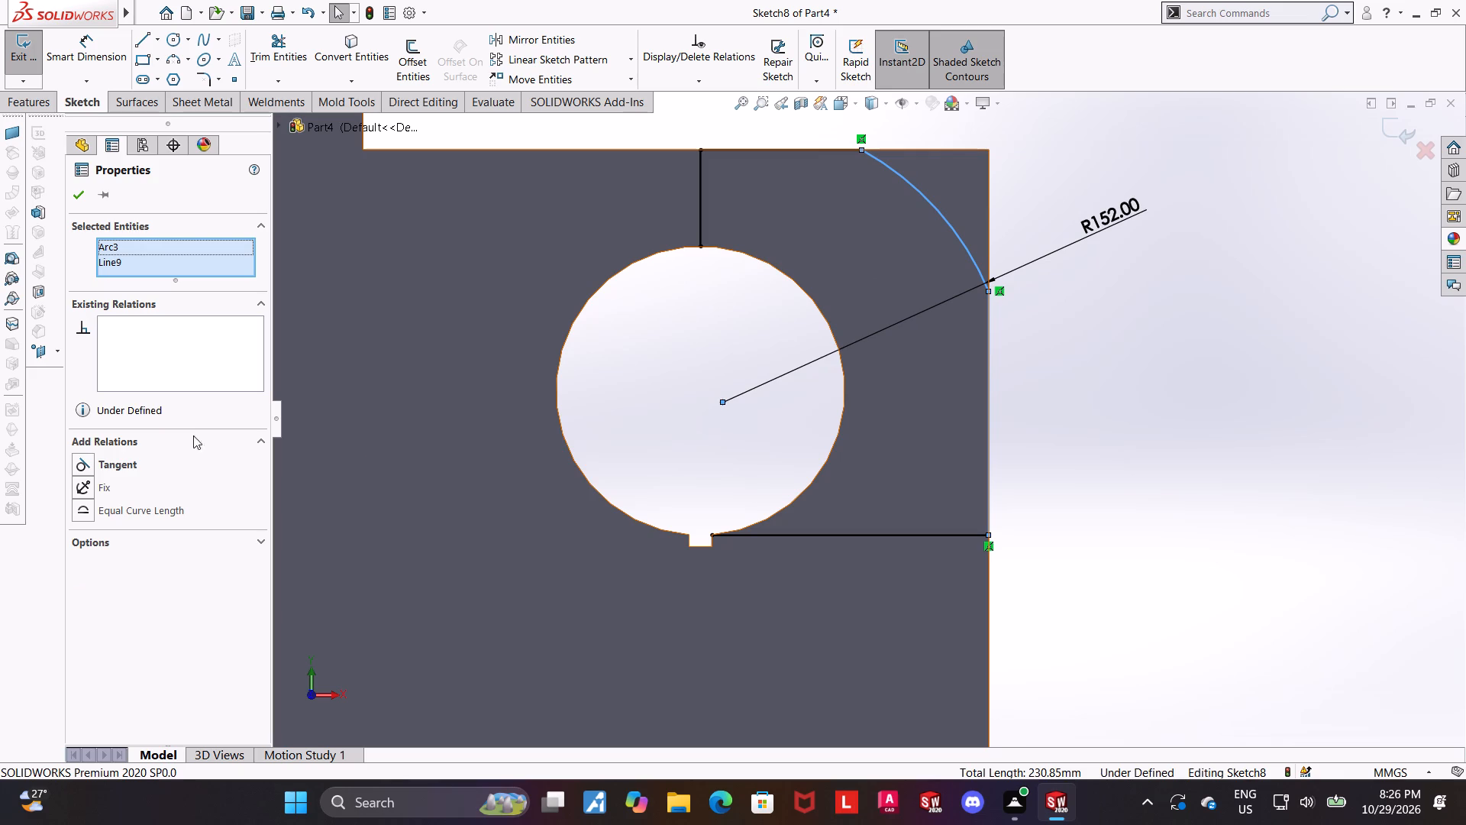
click(92, 458)
click(939, 429)
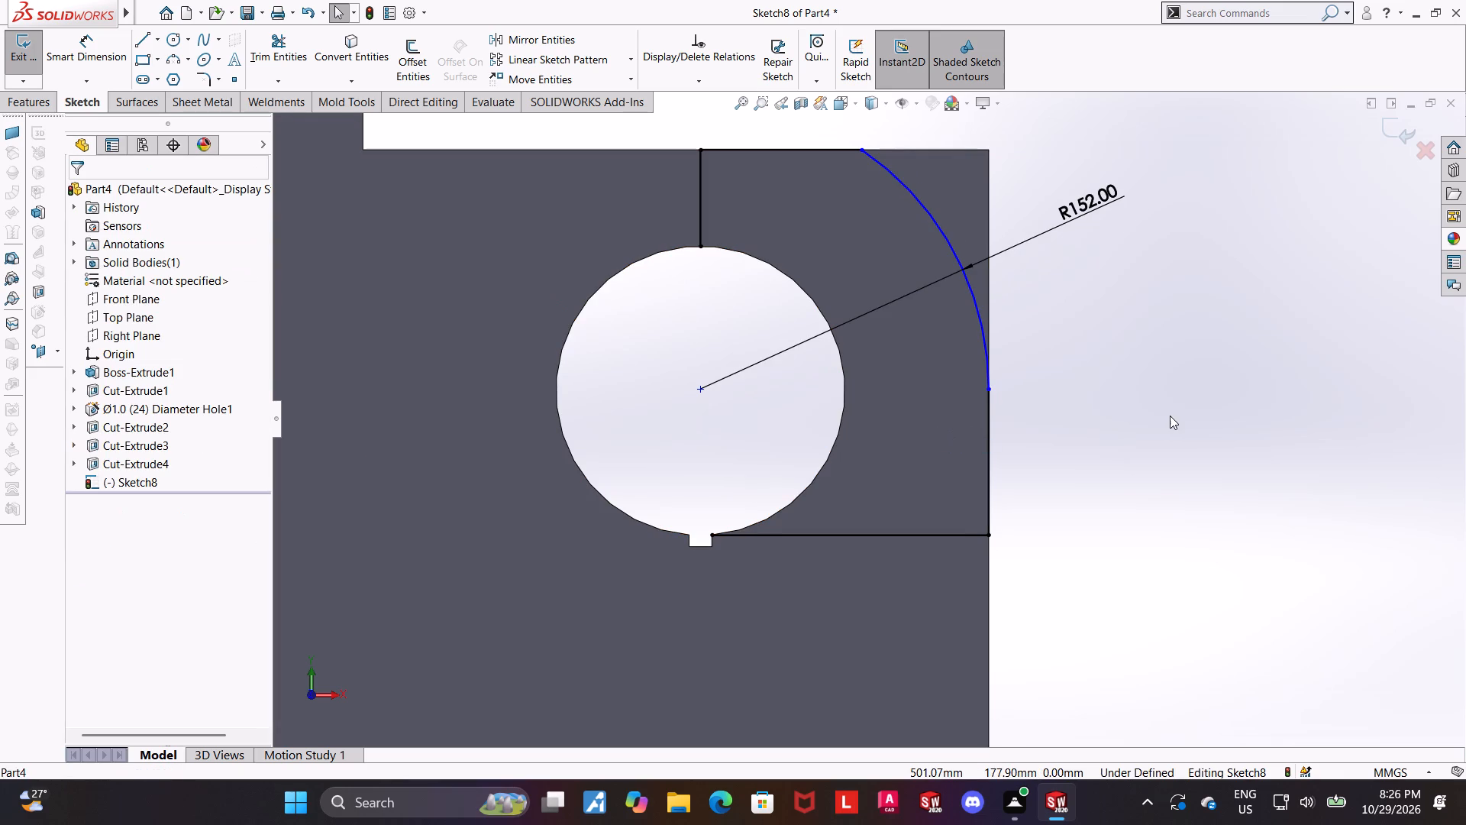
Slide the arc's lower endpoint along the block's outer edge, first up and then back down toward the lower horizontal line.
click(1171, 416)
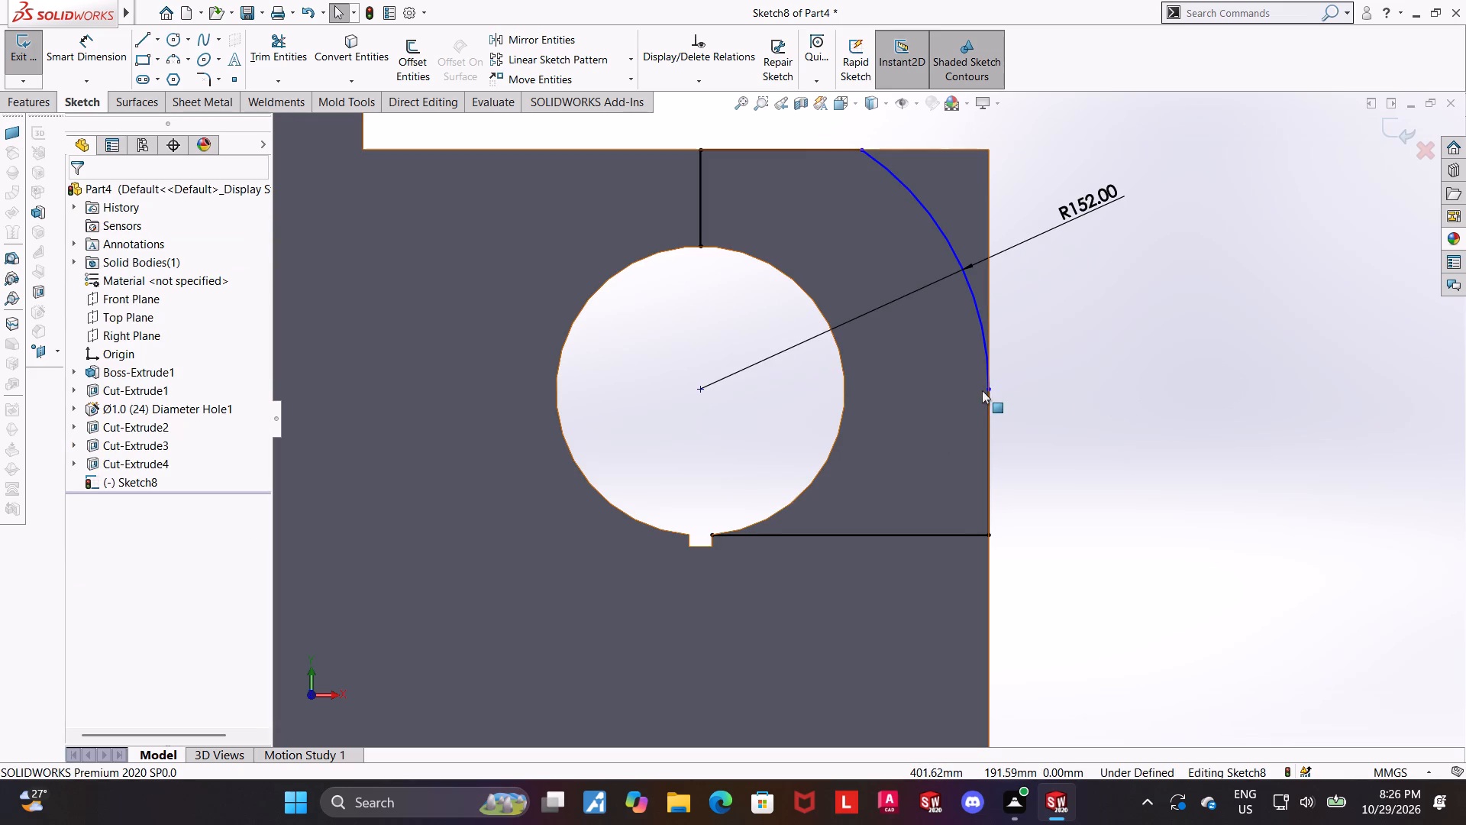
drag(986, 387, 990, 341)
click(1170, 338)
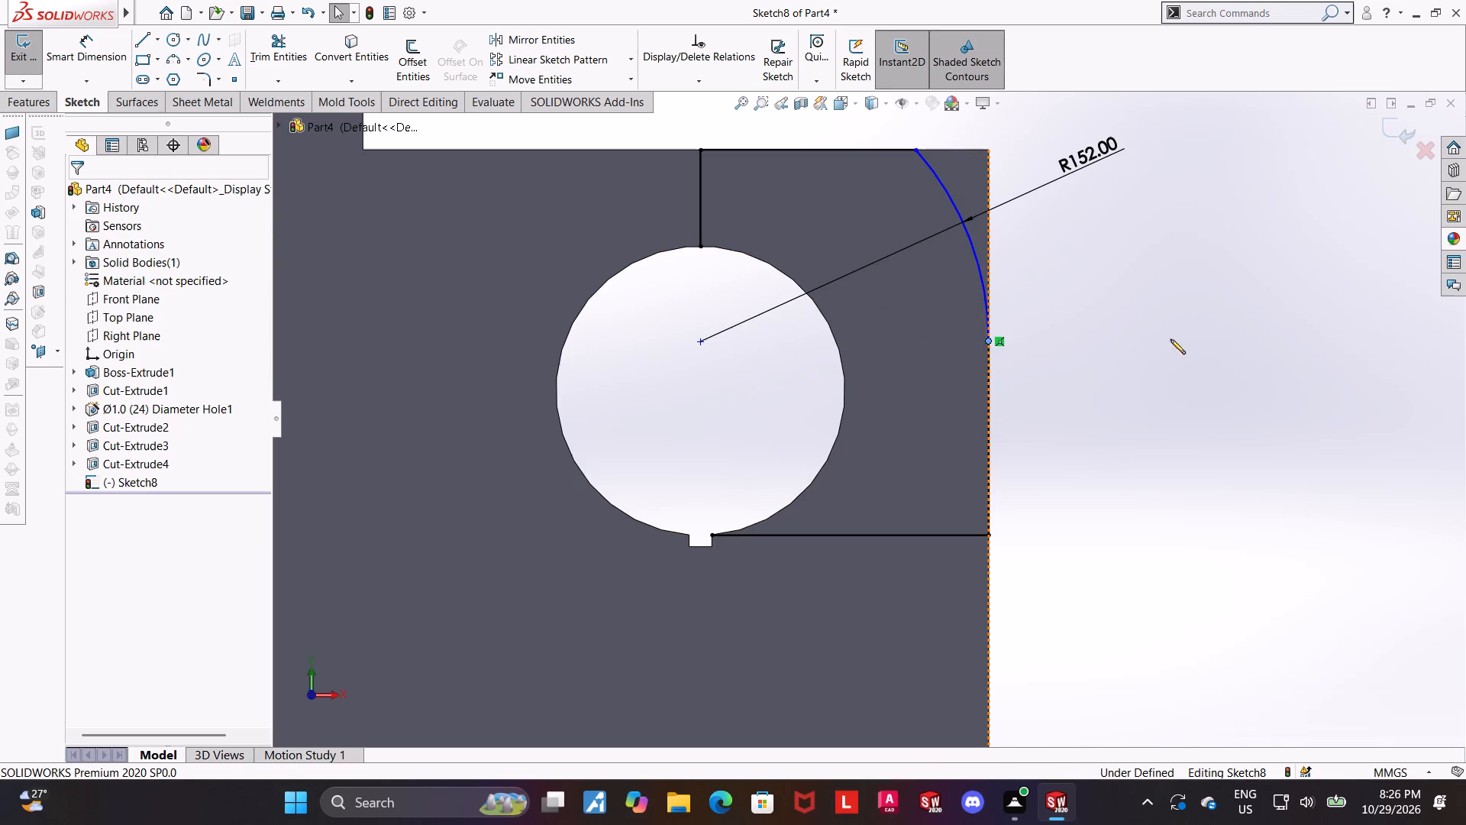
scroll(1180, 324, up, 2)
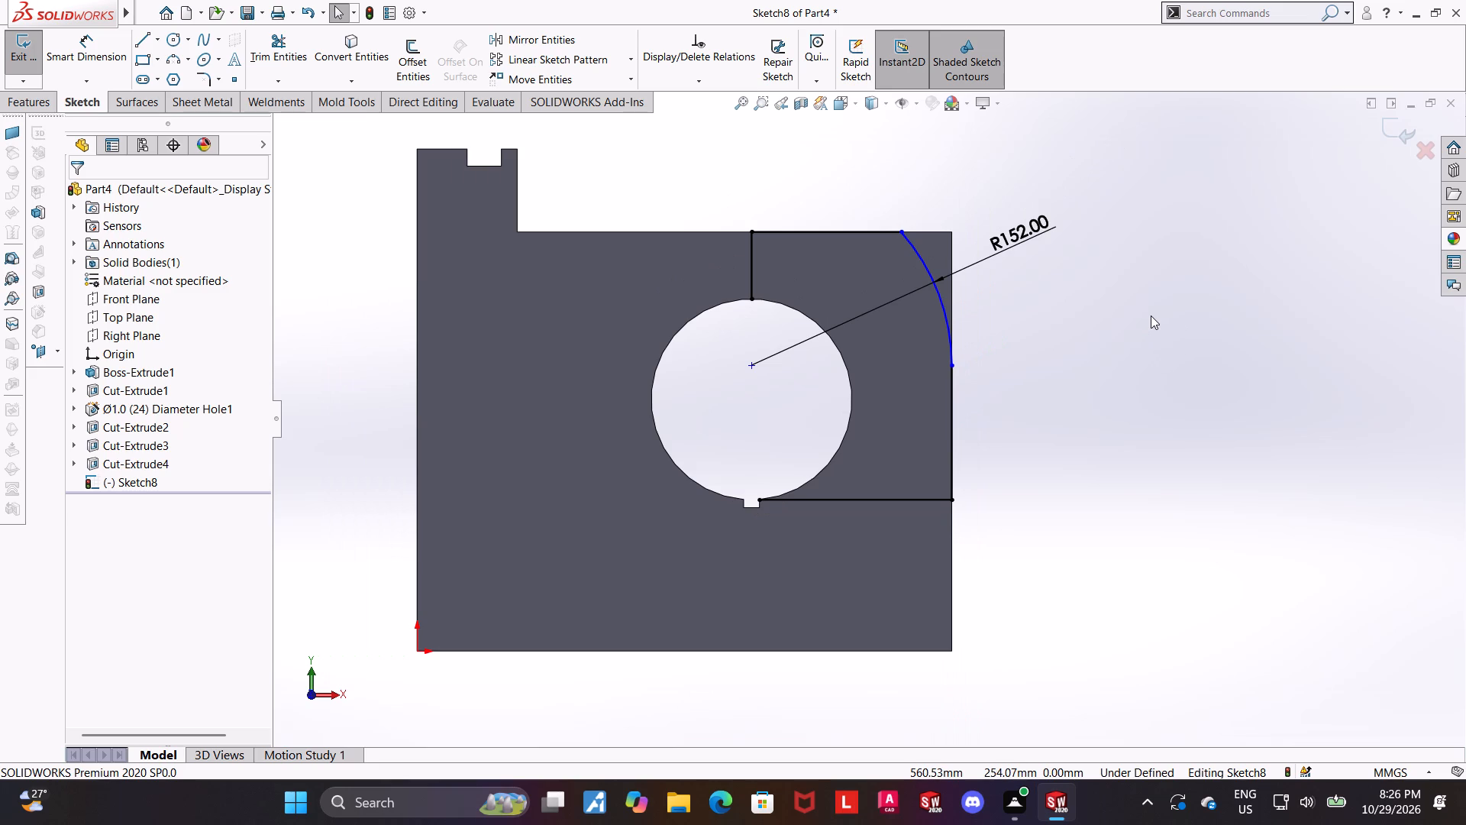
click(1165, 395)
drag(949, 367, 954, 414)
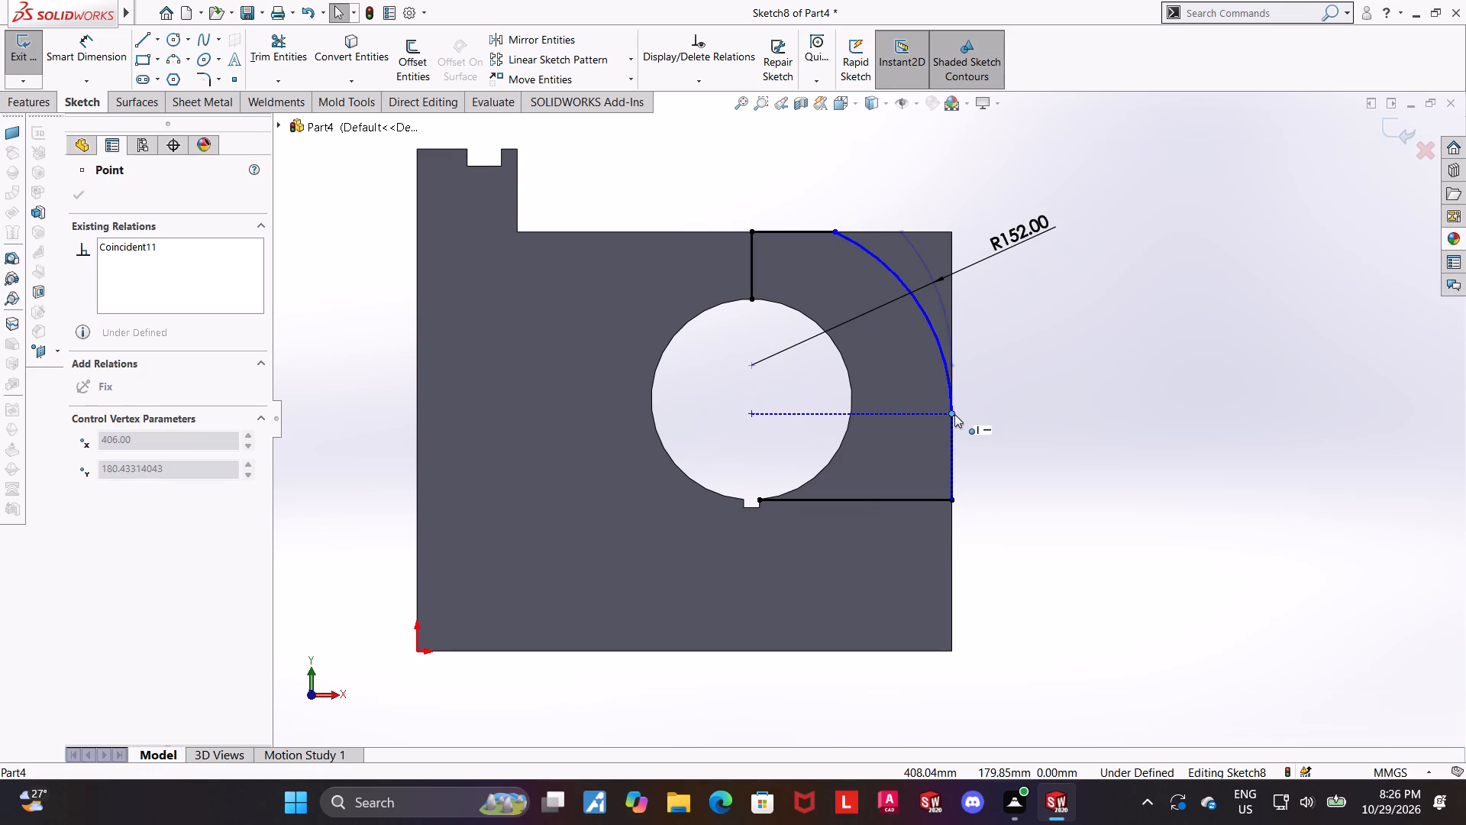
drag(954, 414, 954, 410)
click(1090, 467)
Dimension the vertical distance from the lower horizontal line to the corner arc's lower endpoint as 73 mm.
click(101, 54)
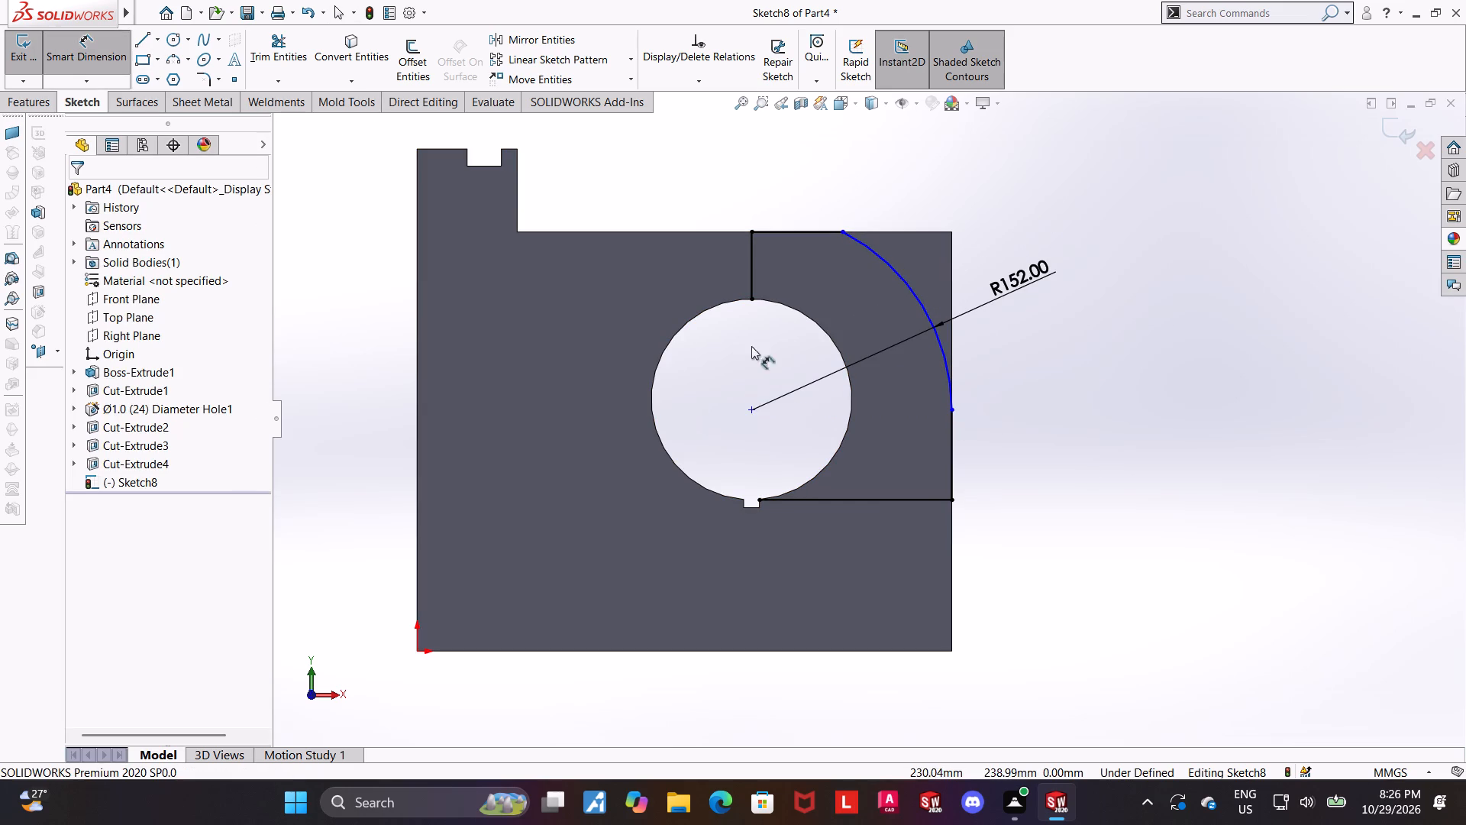
click(861, 502)
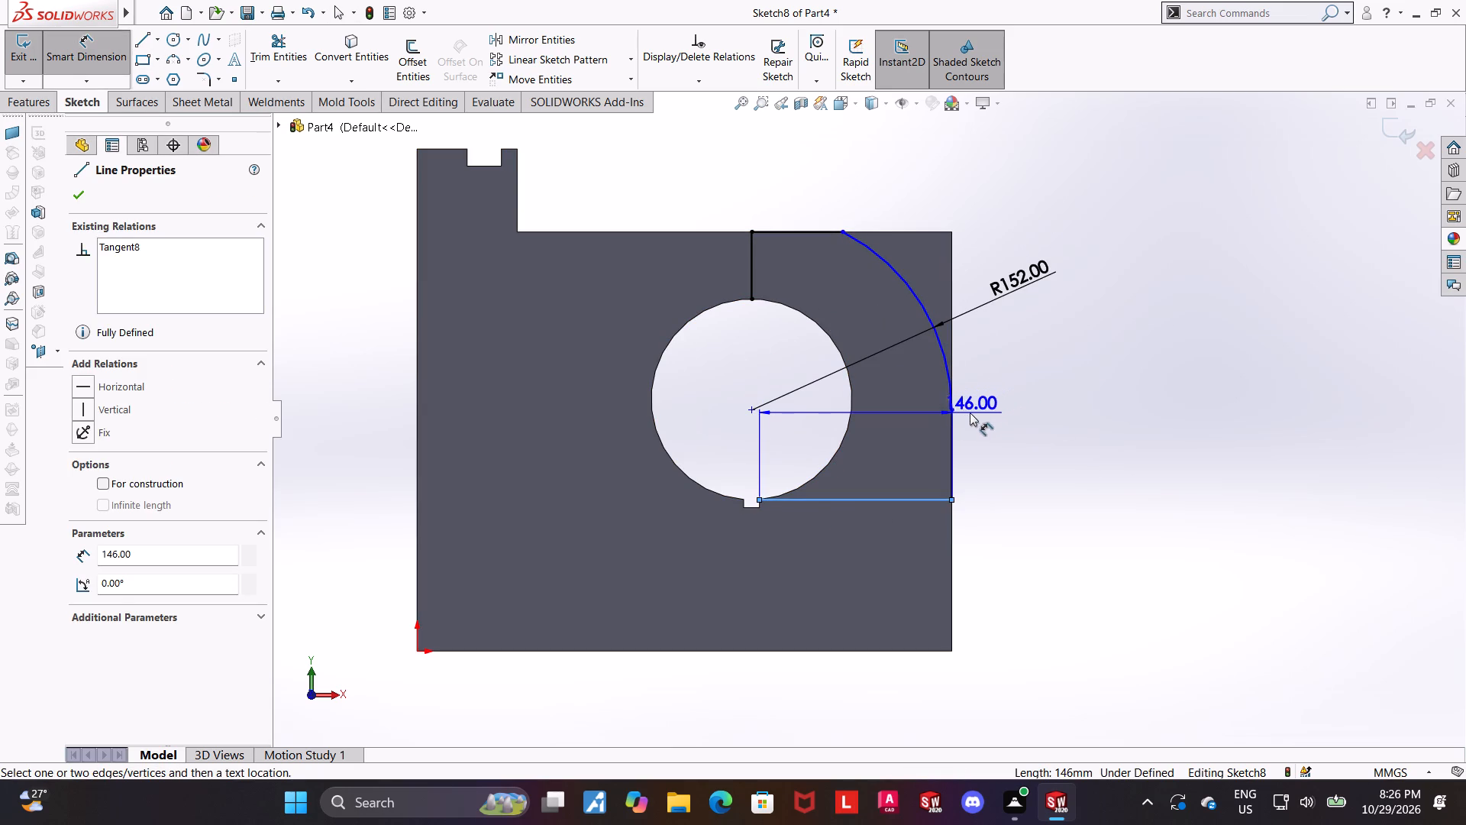
click(956, 410)
click(1065, 443)
key(7)
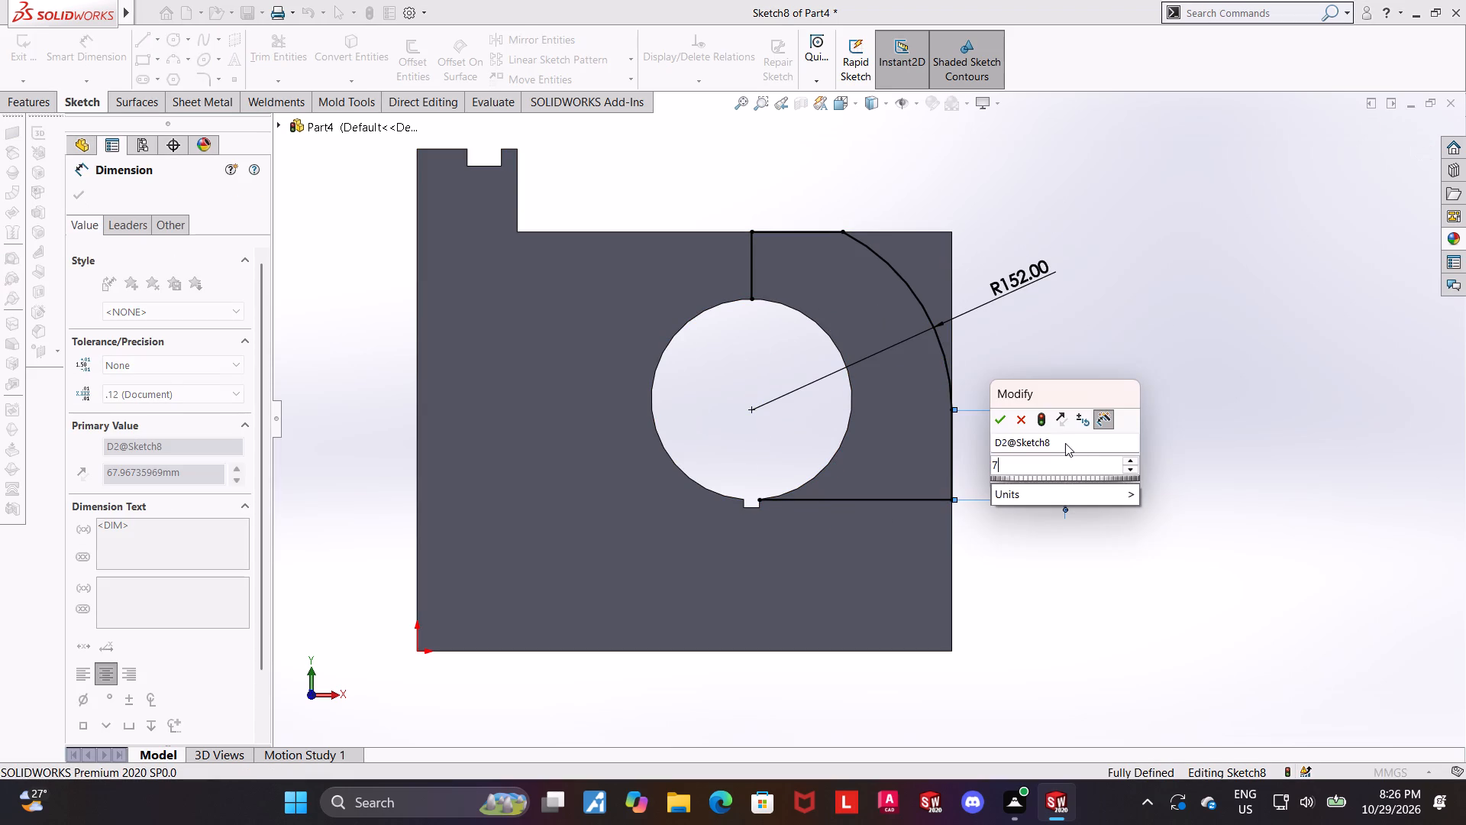
key(3)
key(Return)
key(Escape)
click(1127, 471)
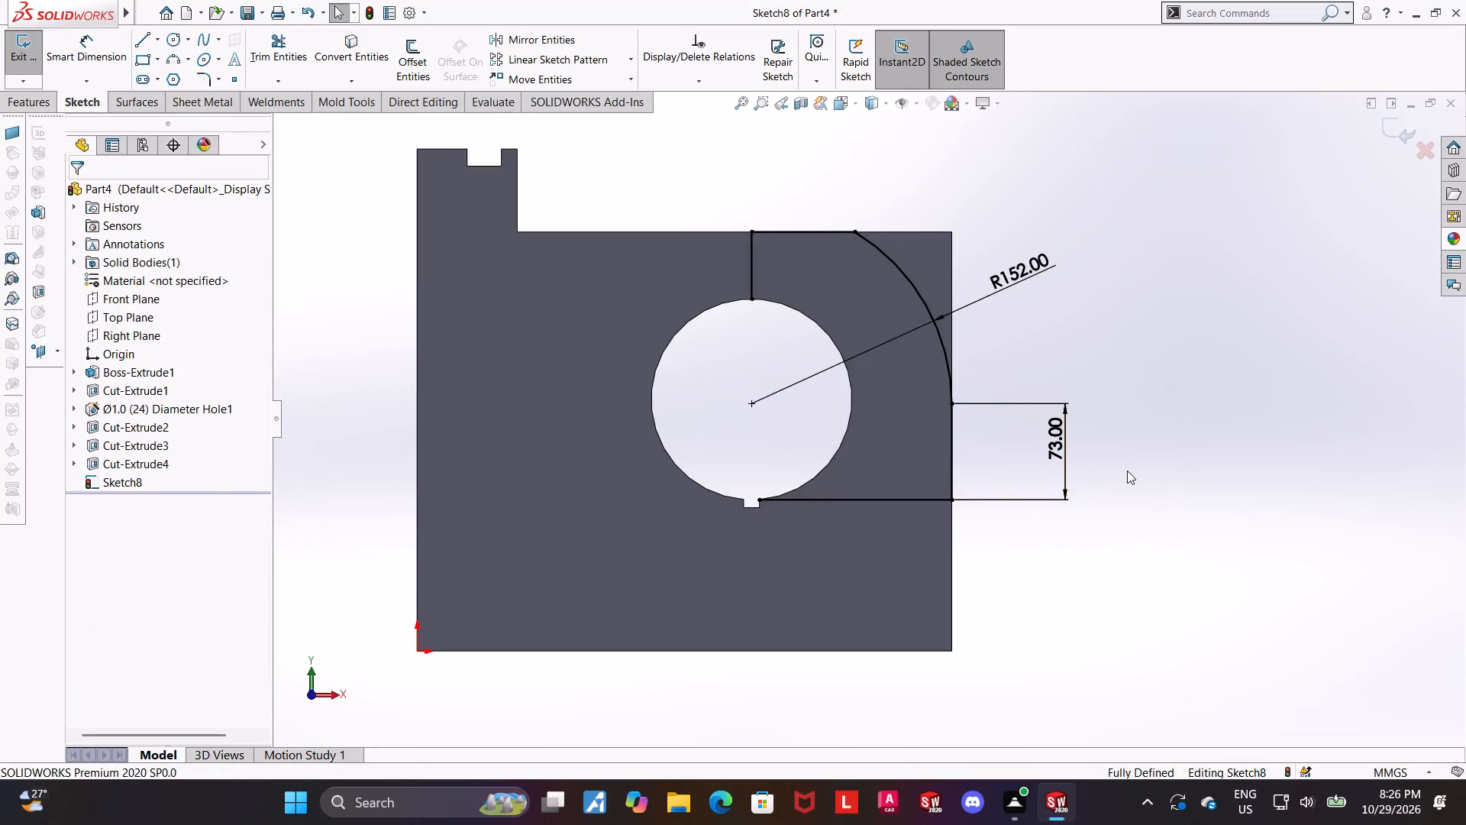
Sketch a slanted centerline about 264 mm long from the corner arc's center to just outside the block's lower outer corner.
middle_drag(1041, 328, 1036, 387)
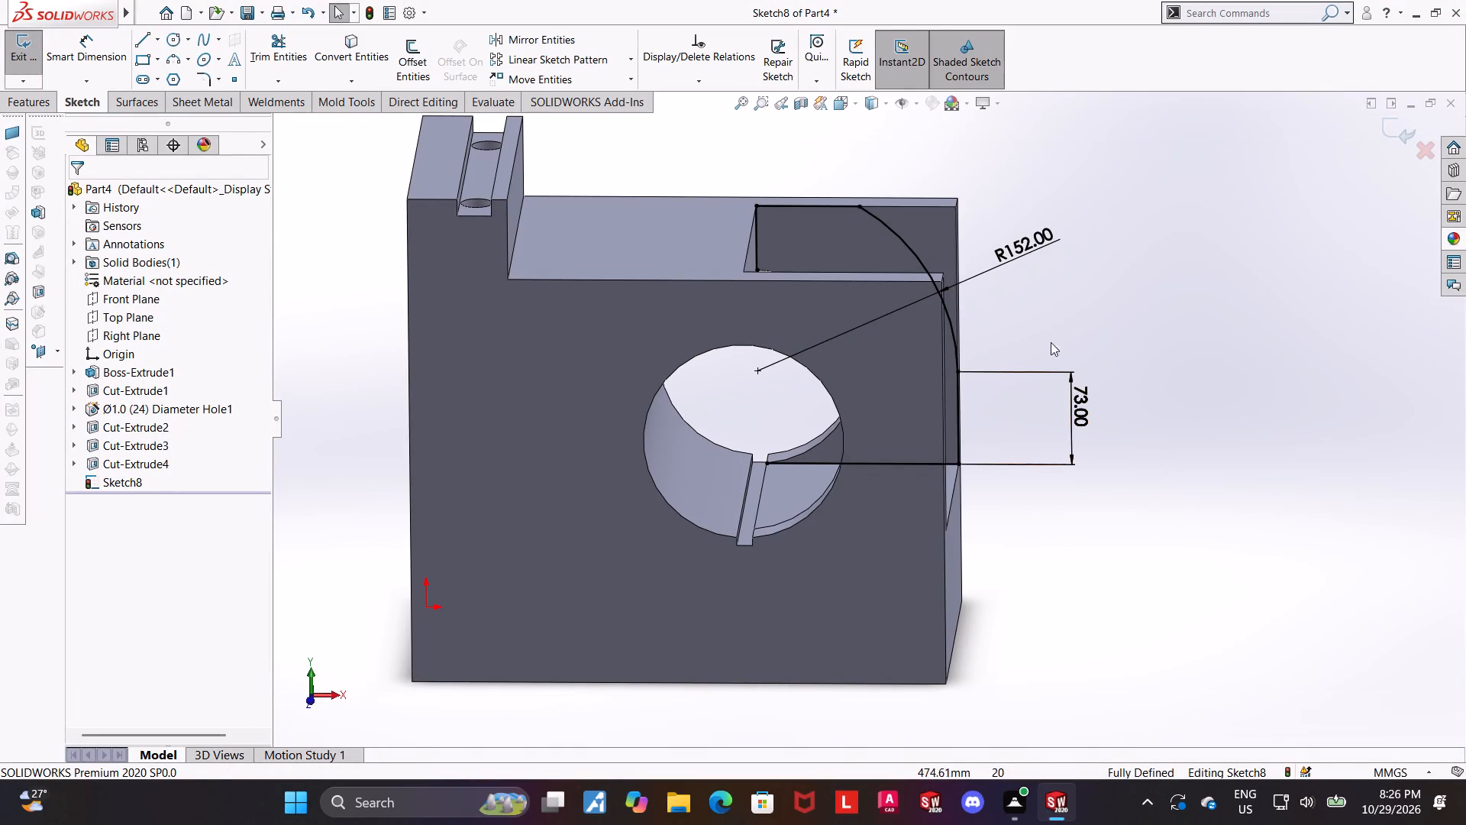
click(835, 105)
click(742, 503)
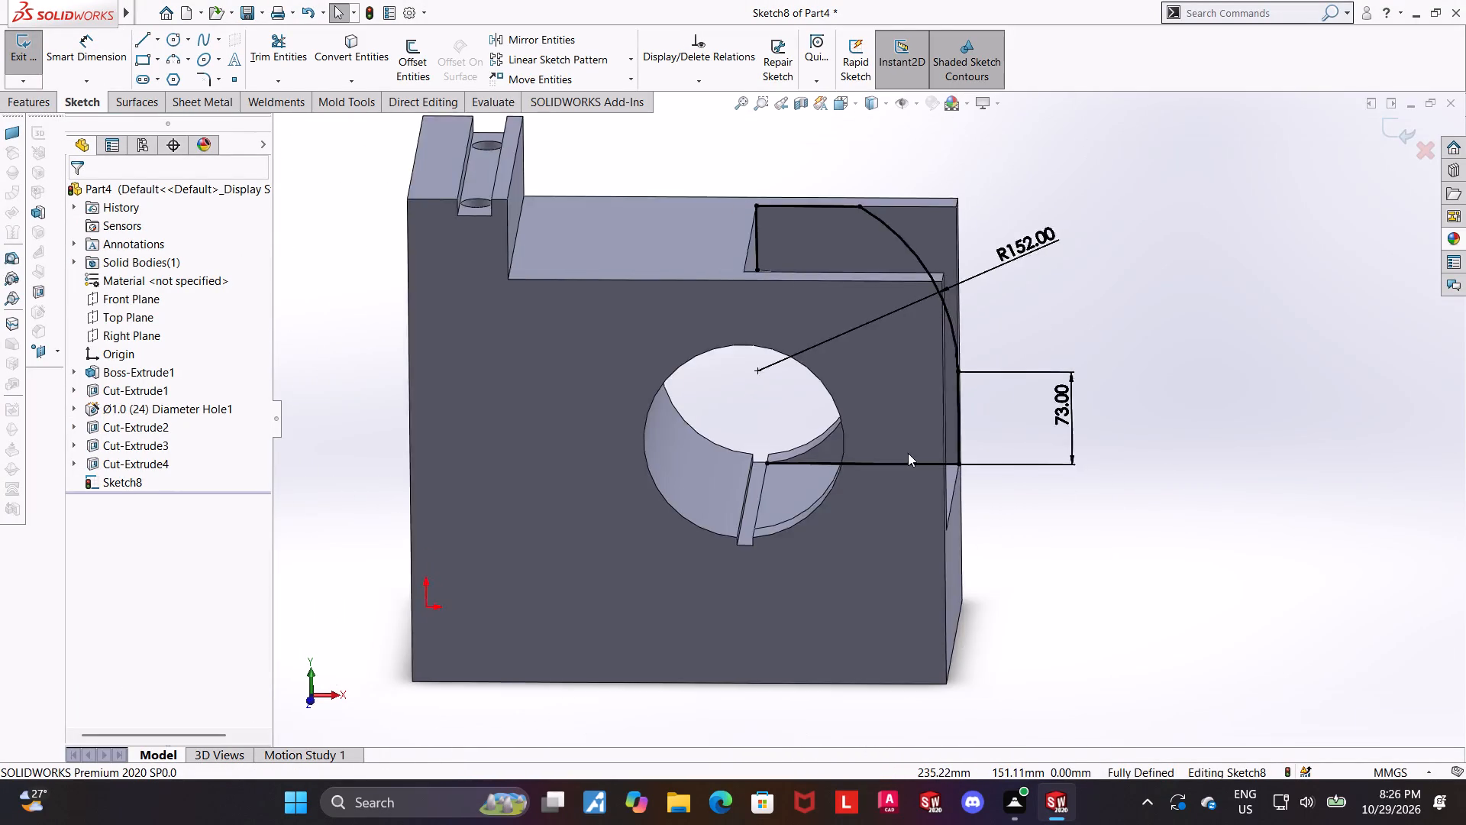
scroll(1309, 435, down, 1)
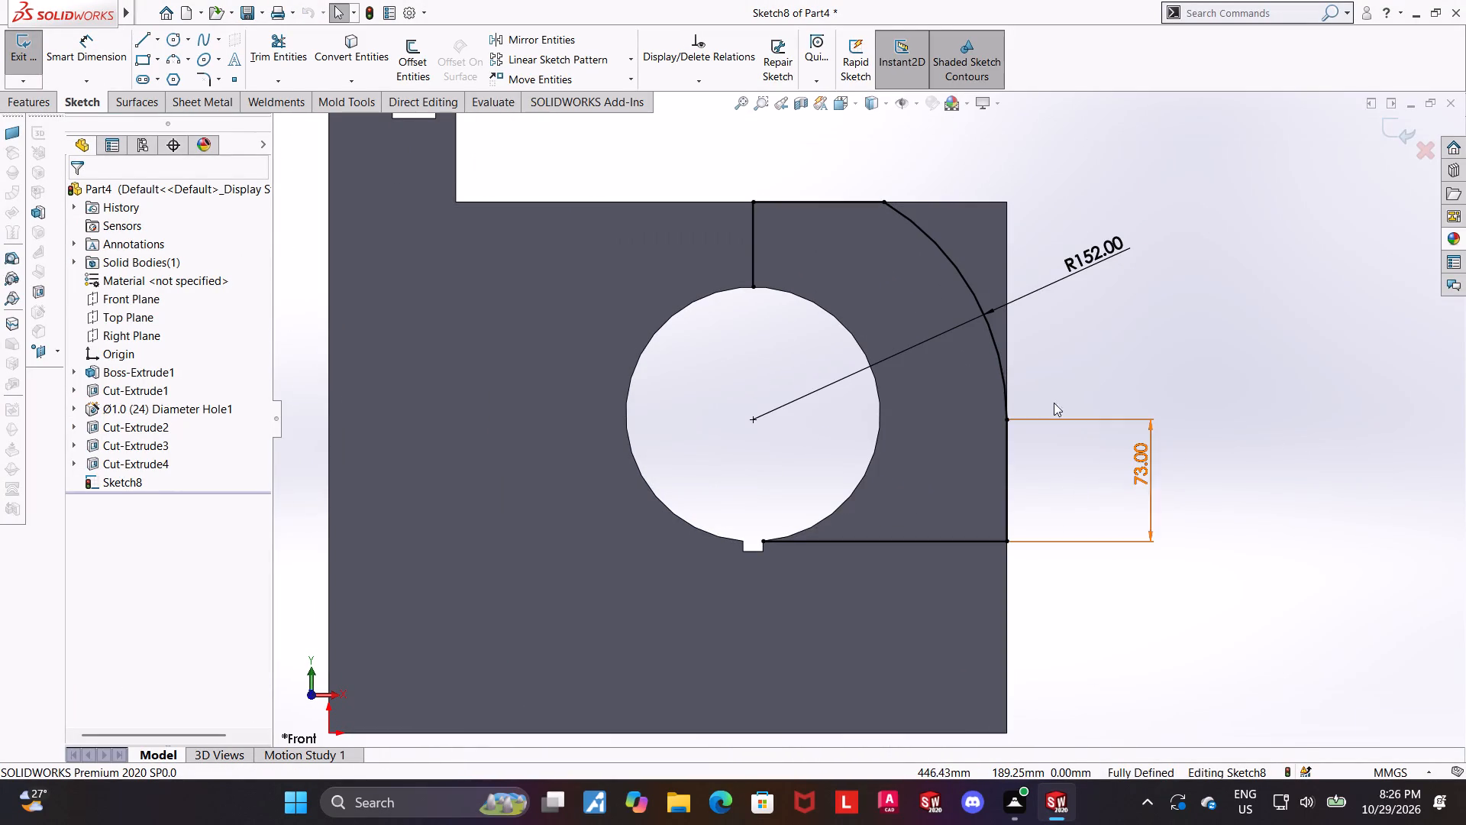
scroll(985, 487, down, 1)
scroll(984, 474, up, 2)
click(157, 41)
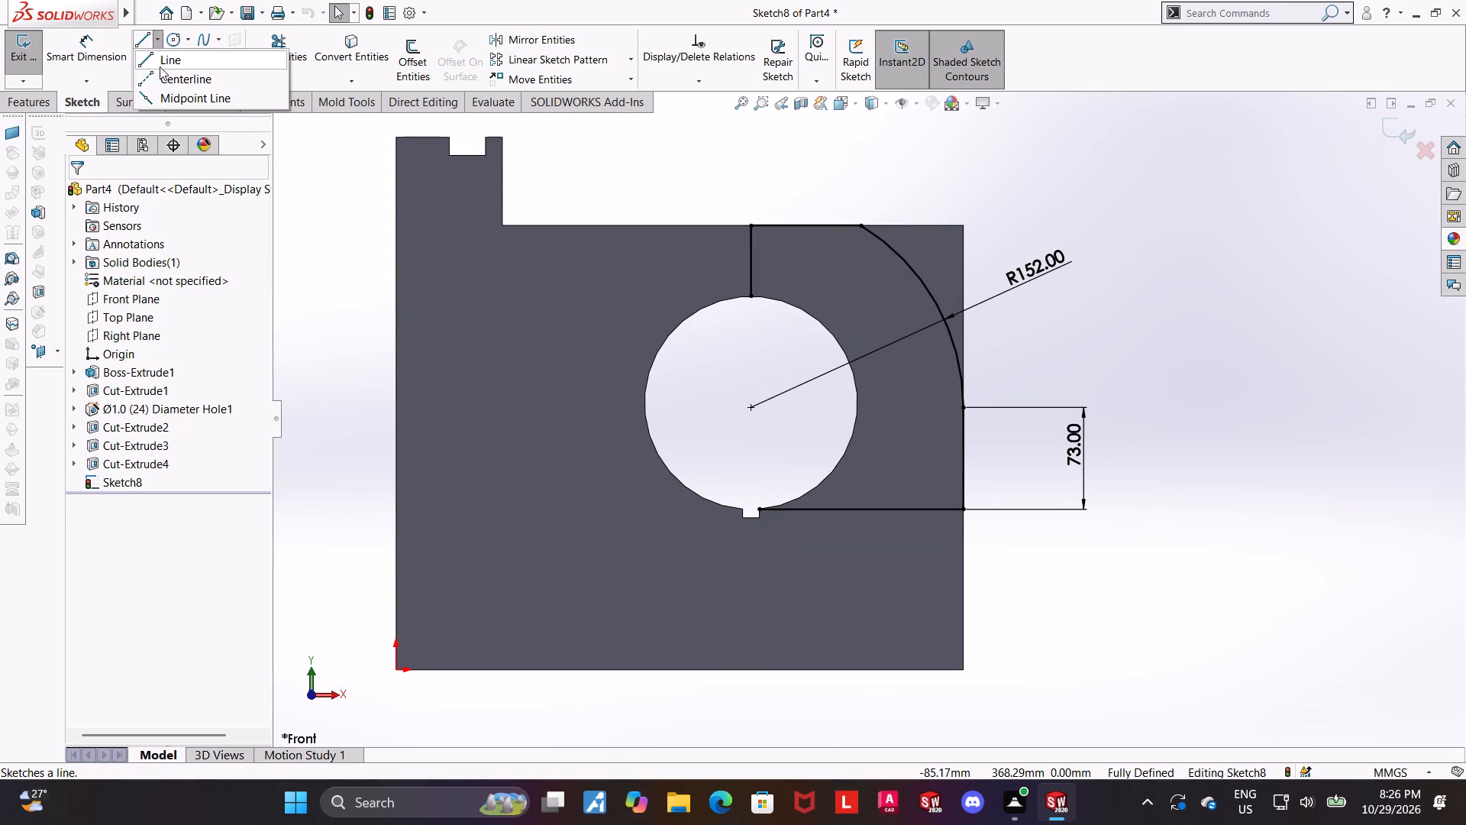
click(162, 76)
click(750, 409)
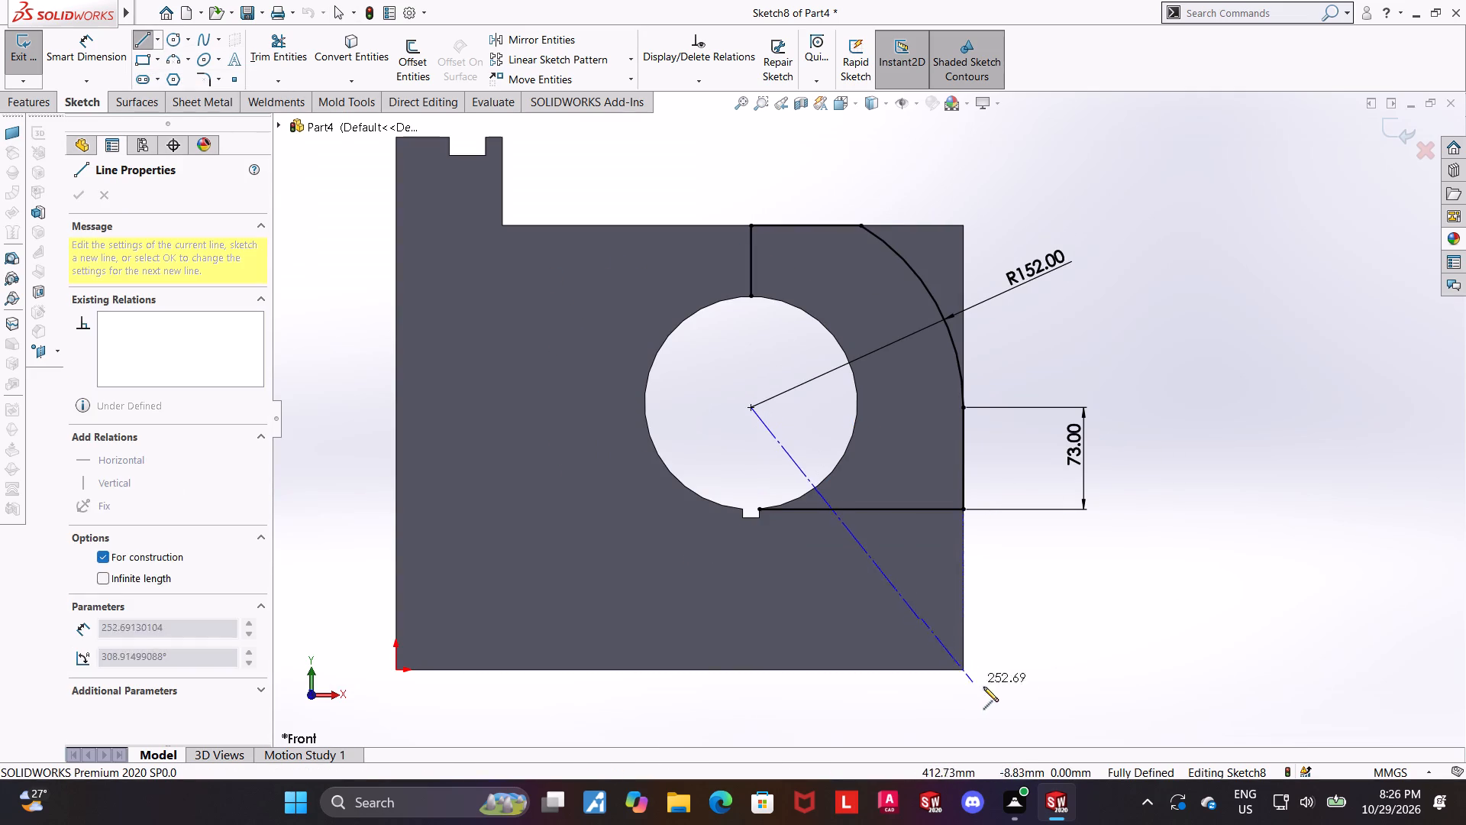
click(998, 681)
key(Escape)
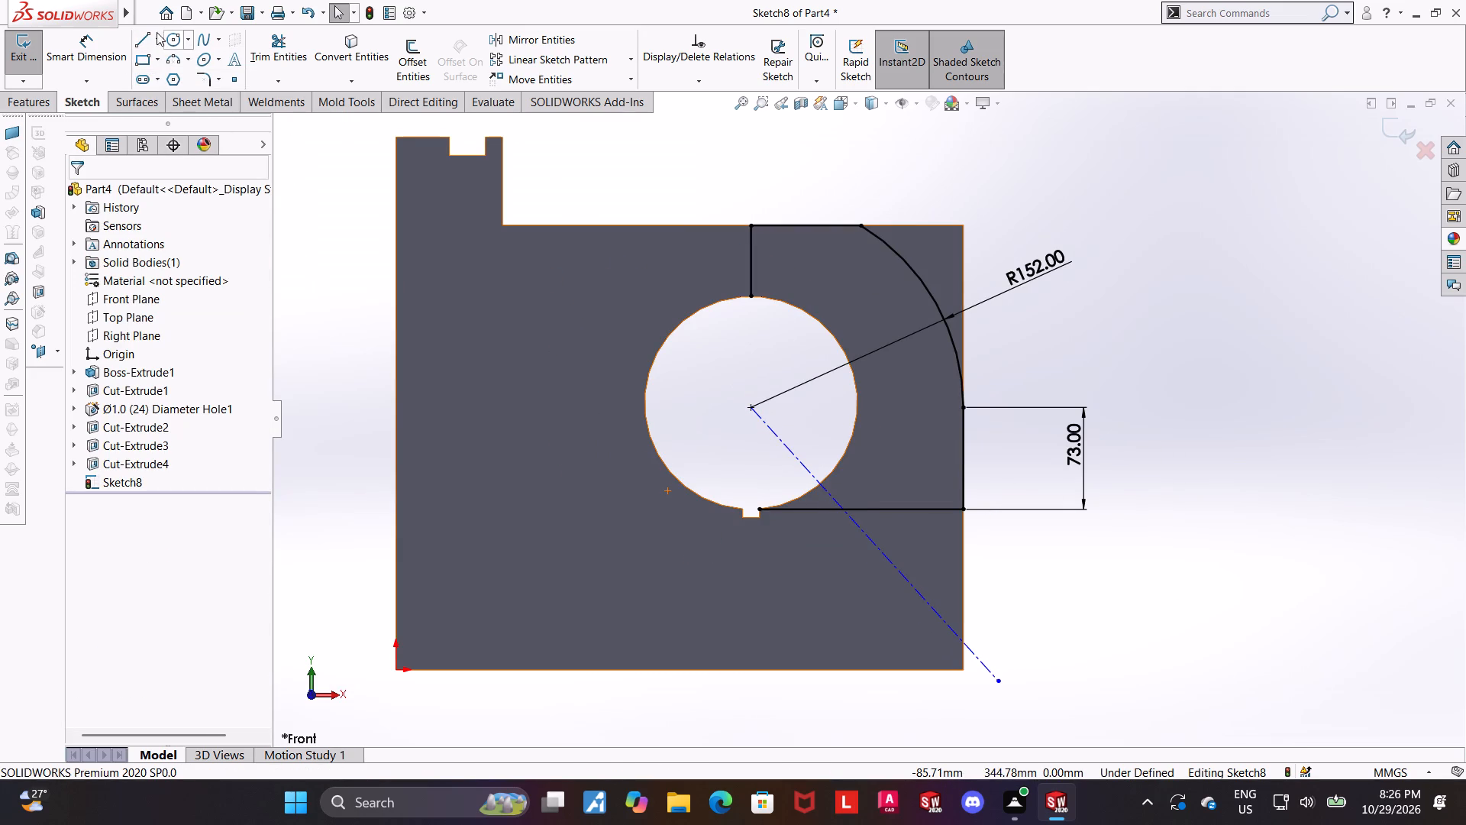
Sketch a vertical centerline about 203 mm long from the corner arc's center down past the block's lower edge.
click(157, 32)
click(164, 76)
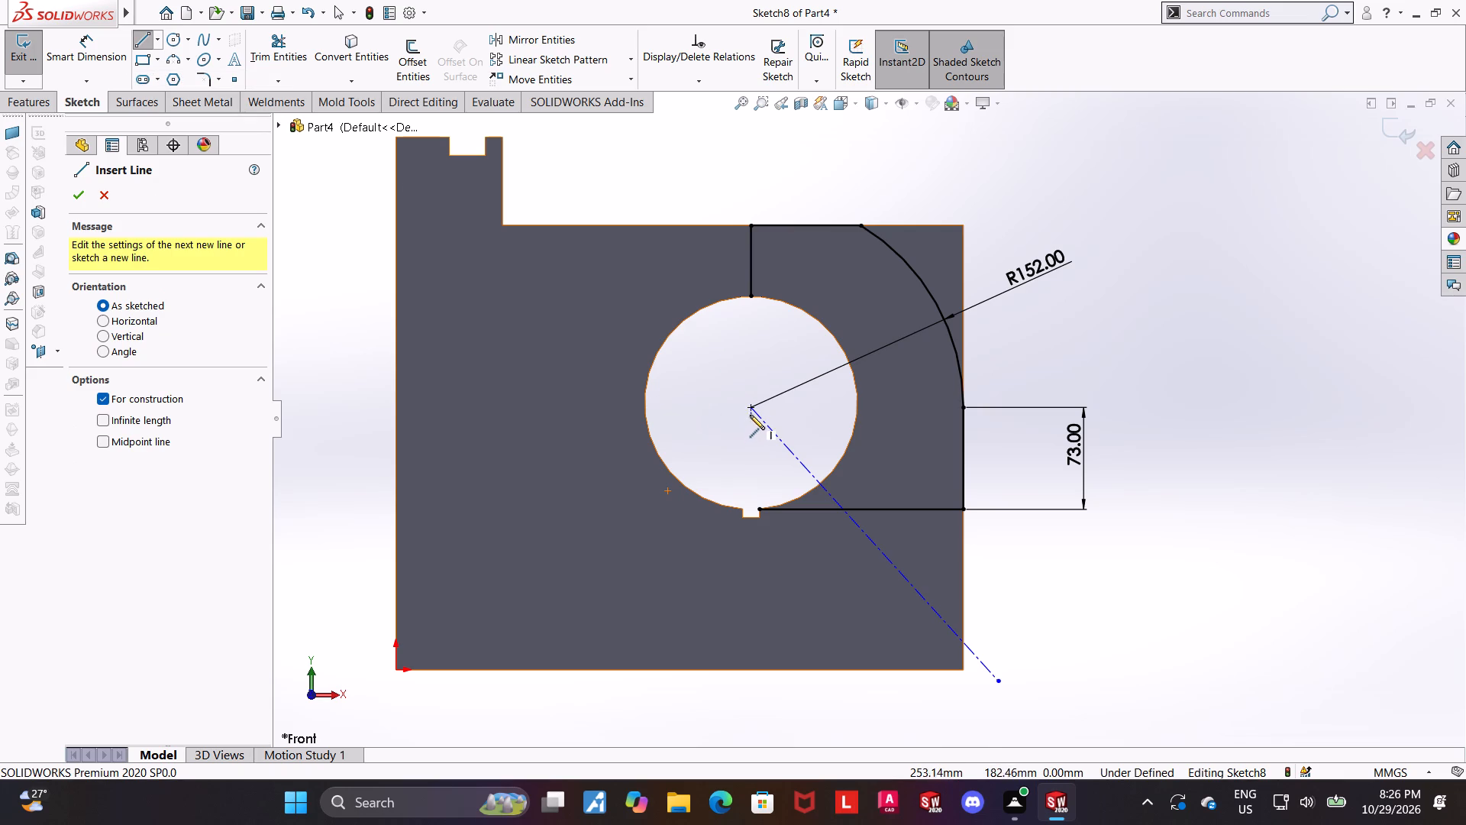
click(752, 407)
click(754, 691)
key(Escape)
key(Escape)
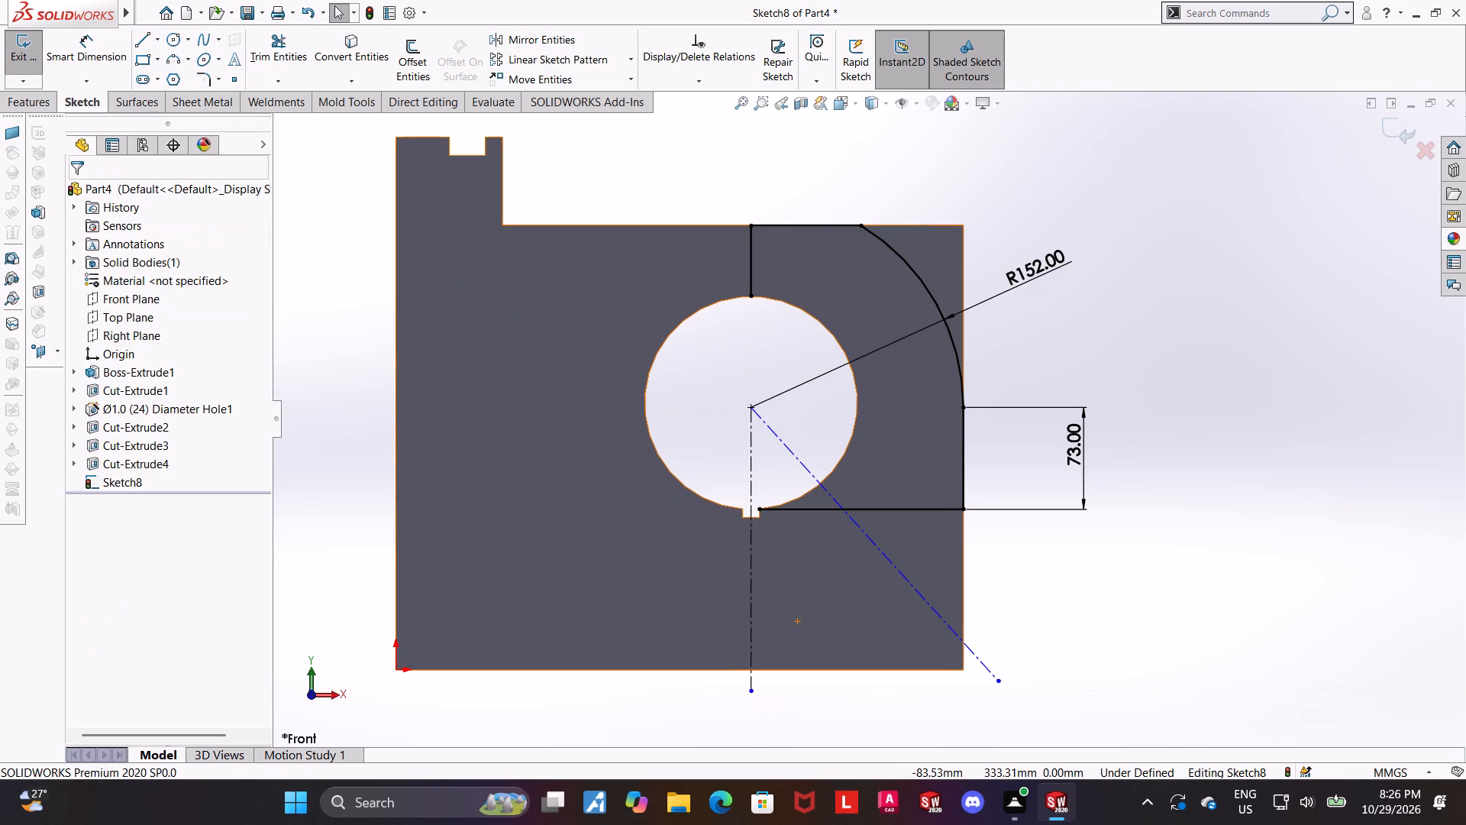
Dimension the angle between the vertical and slanted centerlines as 30°.
click(115, 60)
click(750, 584)
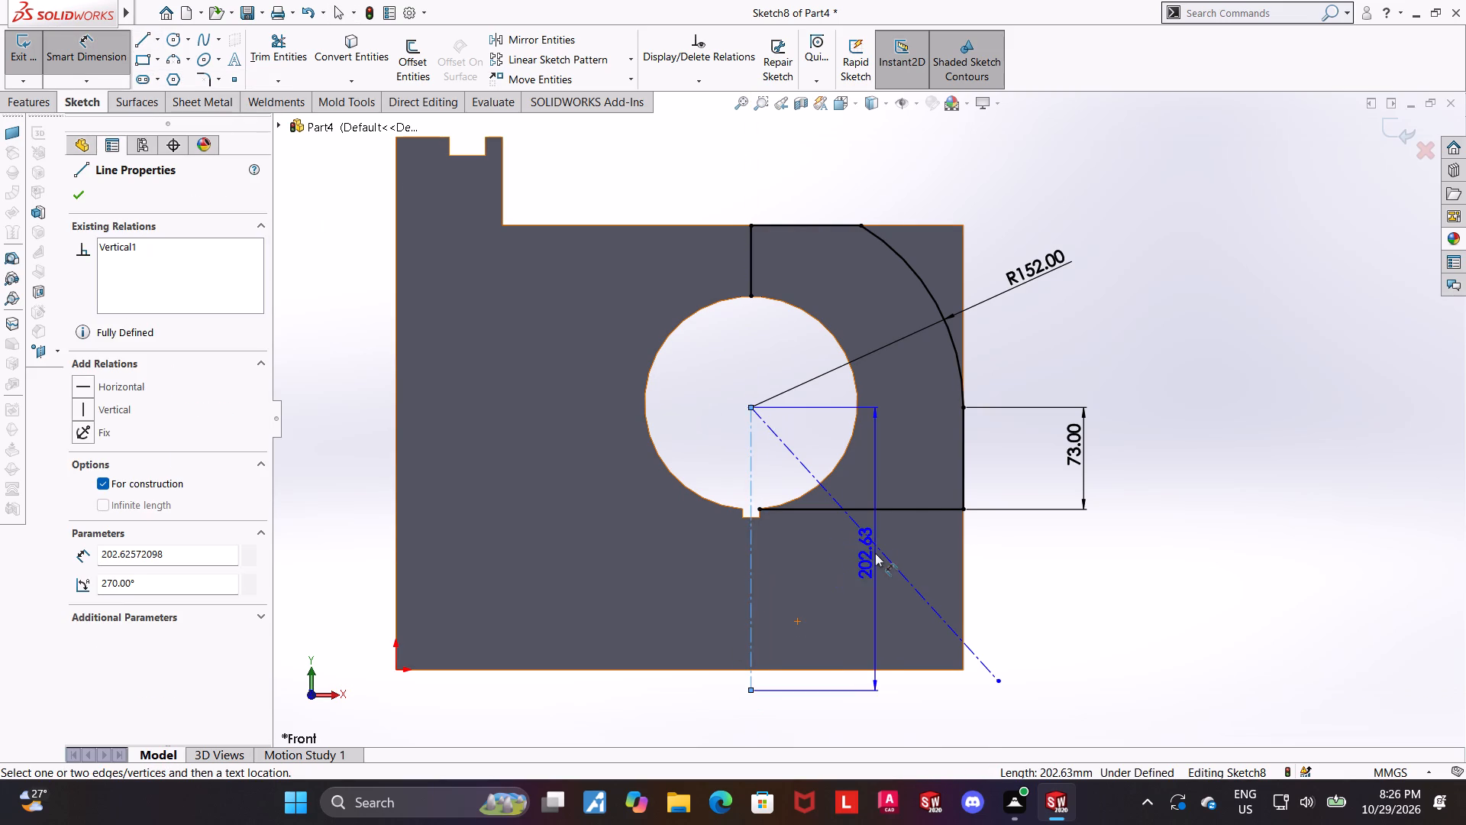
click(883, 549)
click(812, 603)
text(30)
key(Return)
key(Escape)
click(1199, 662)
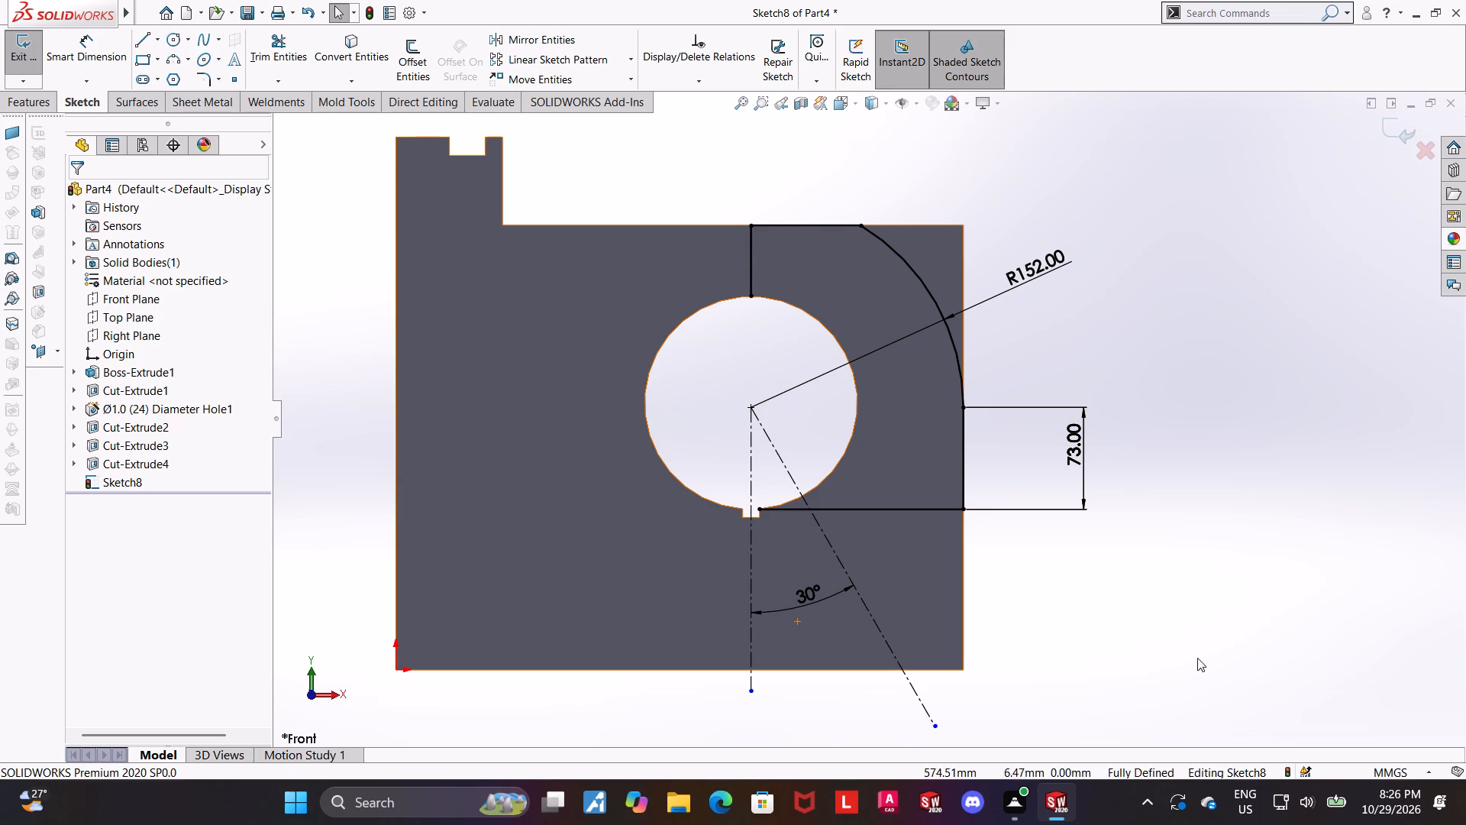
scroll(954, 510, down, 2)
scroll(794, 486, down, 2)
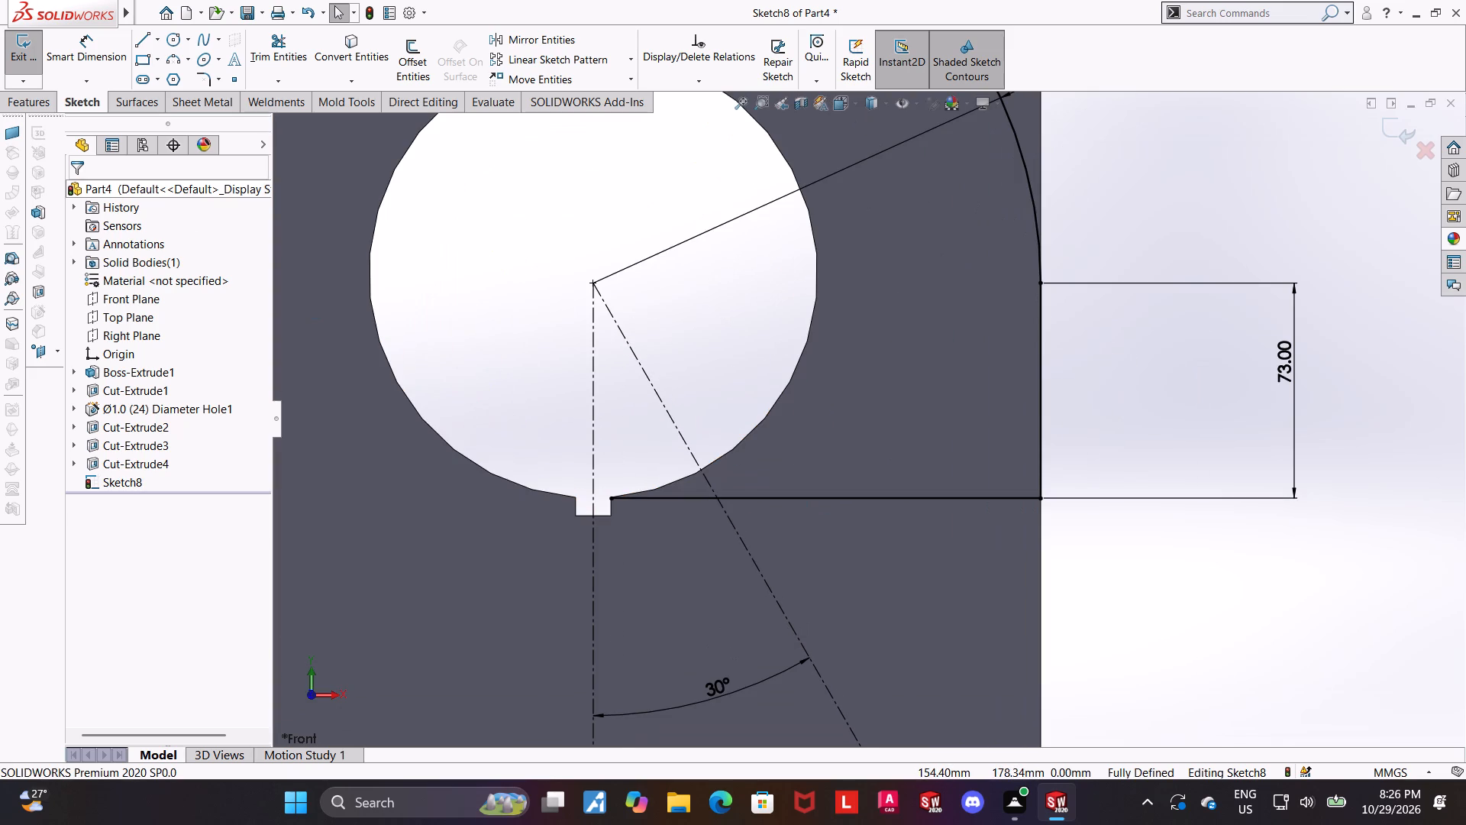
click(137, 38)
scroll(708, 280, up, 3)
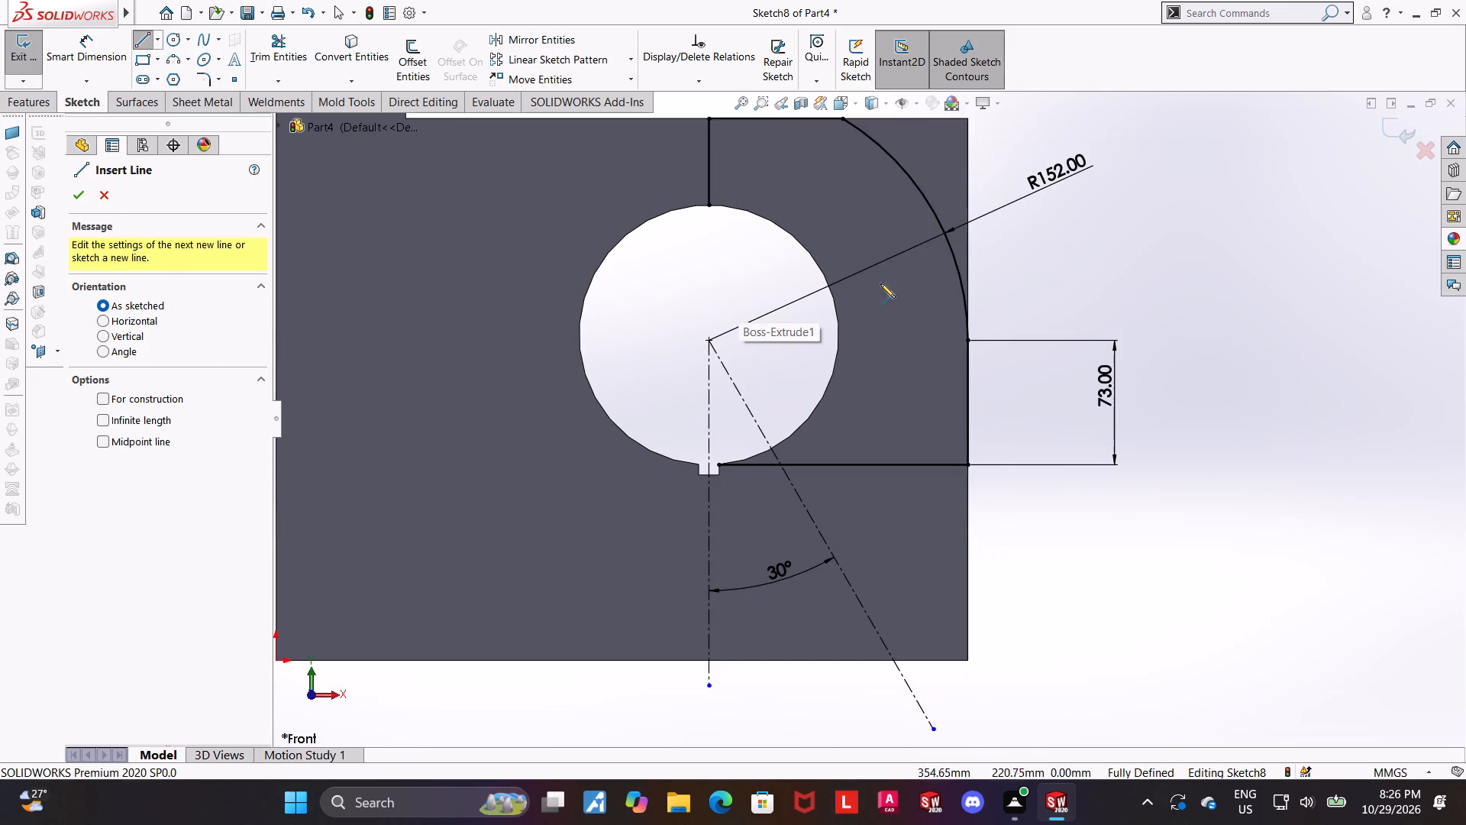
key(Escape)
Convert the bore's circular edge into sketch geometry.
click(347, 40)
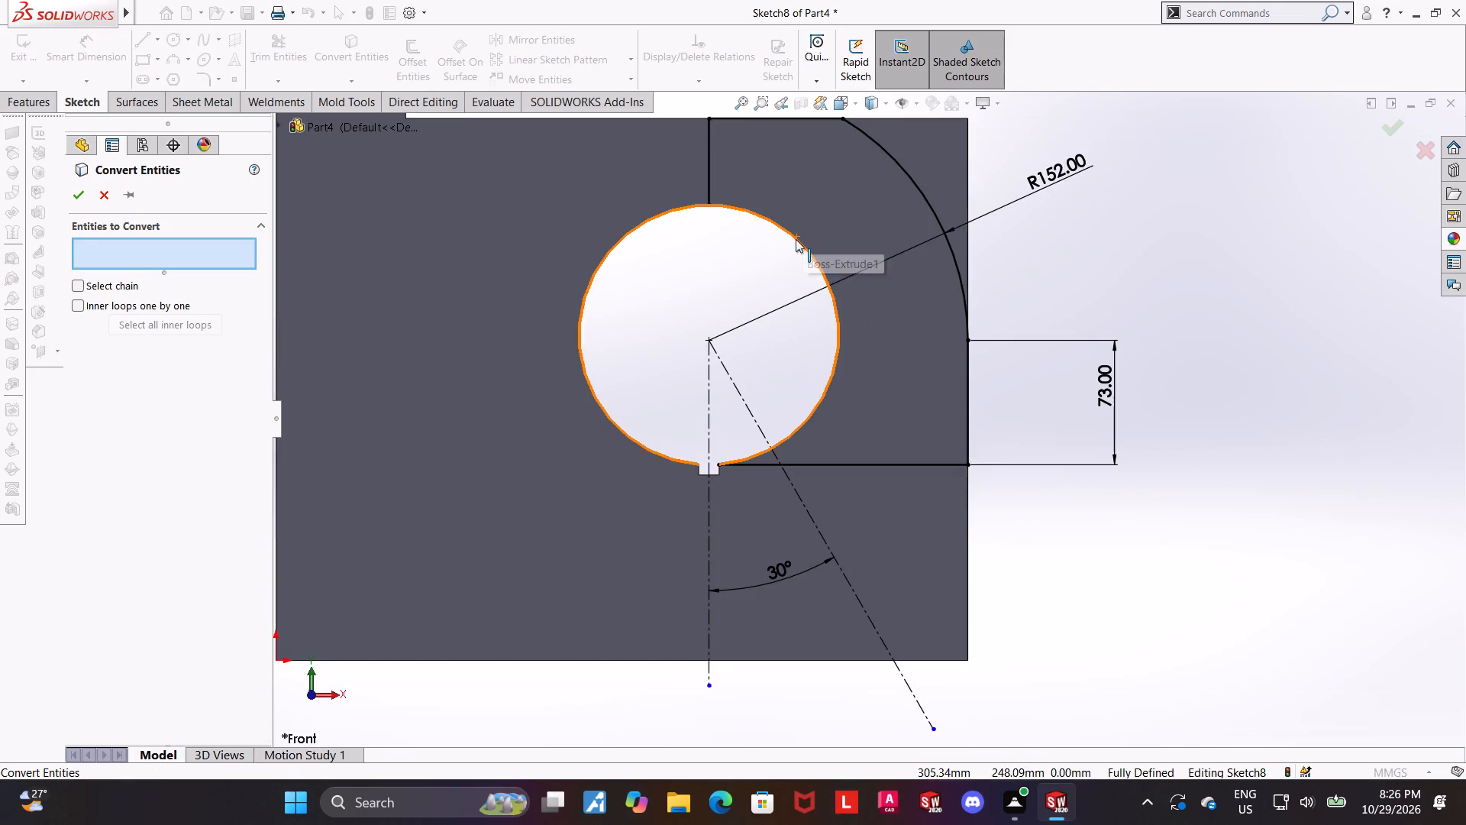
click(796, 239)
click(76, 196)
key(Escape)
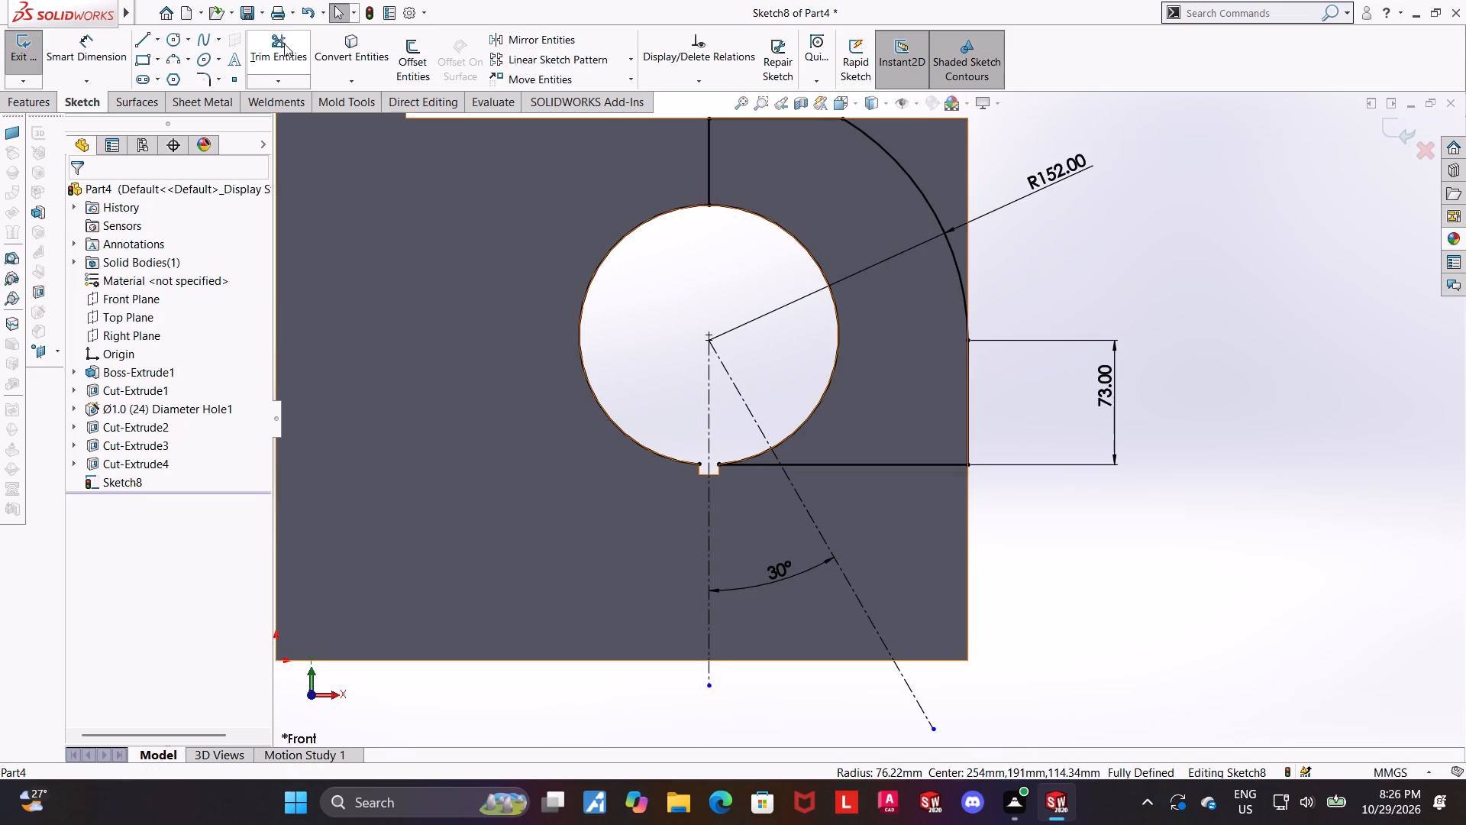
Trim away the half of the converted bore circle on the side away from the corner arc.
click(283, 43)
drag(691, 263, 584, 231)
scroll(762, 293, up, 1)
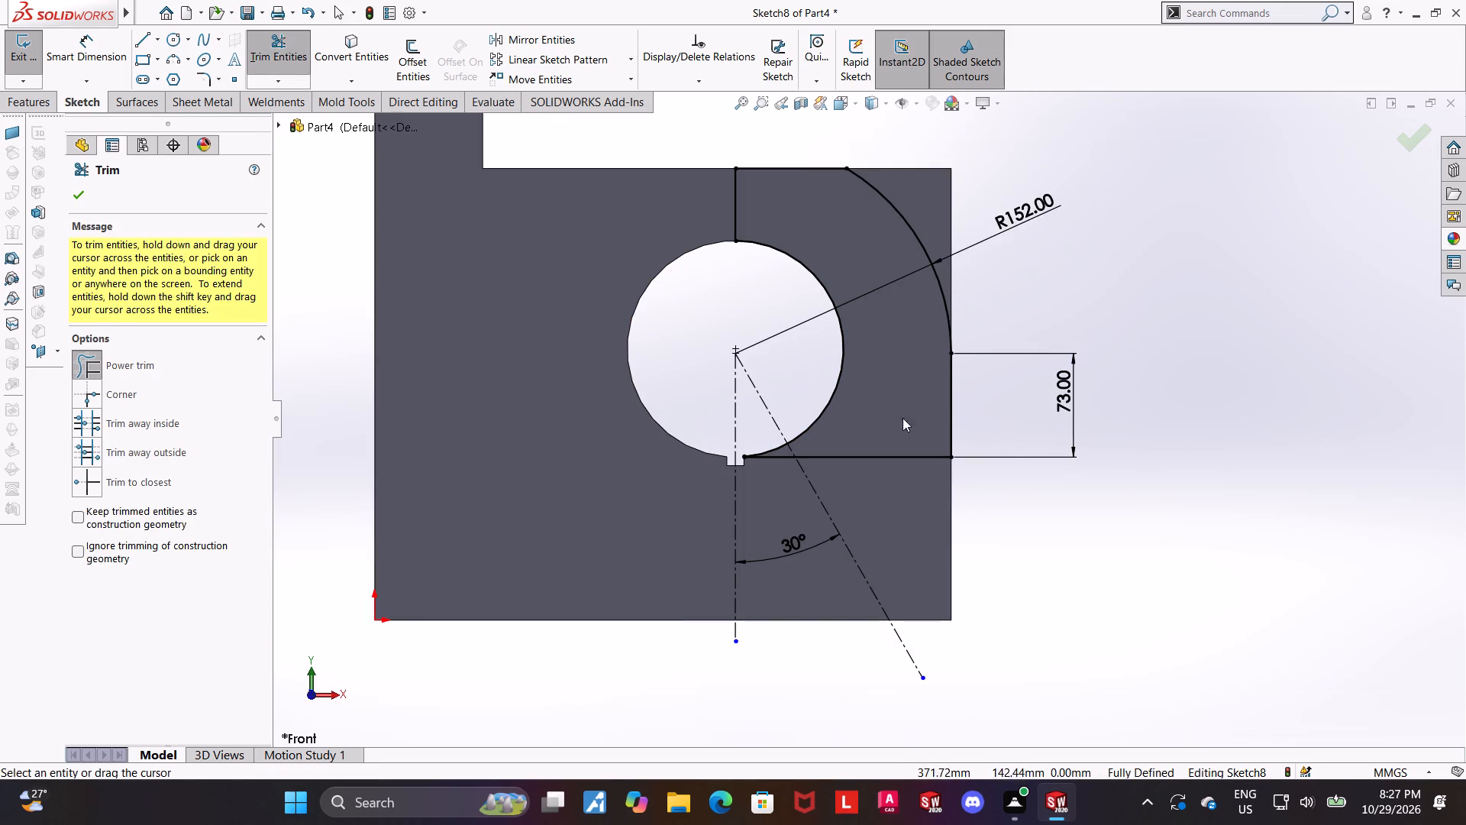
scroll(903, 418, down, 2)
key(Escape)
key(Escape)
Change the slanted 30° centerline from construction geometry to a solid sketch line.
scroll(804, 435, down, 3)
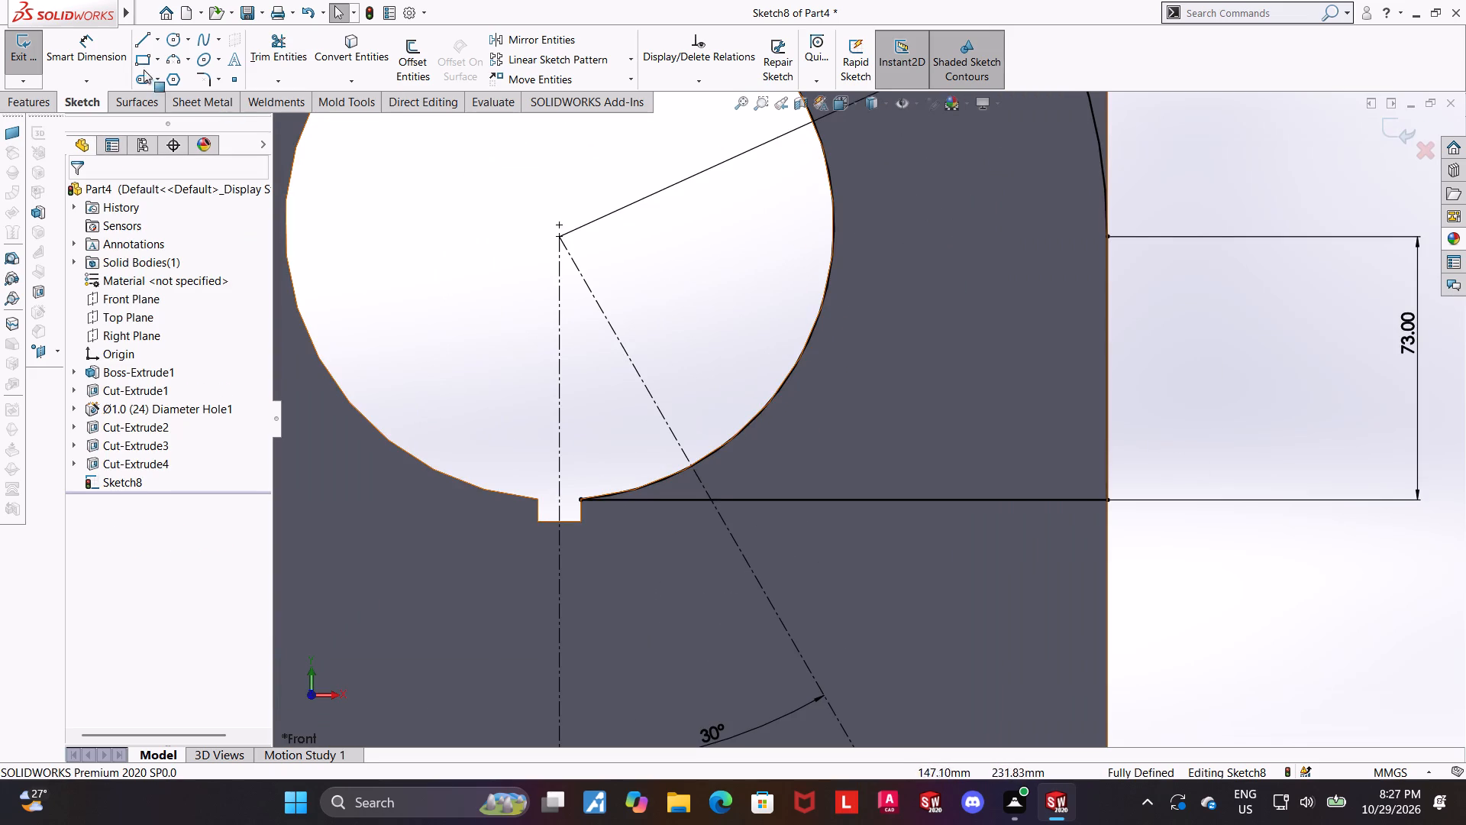
click(609, 320)
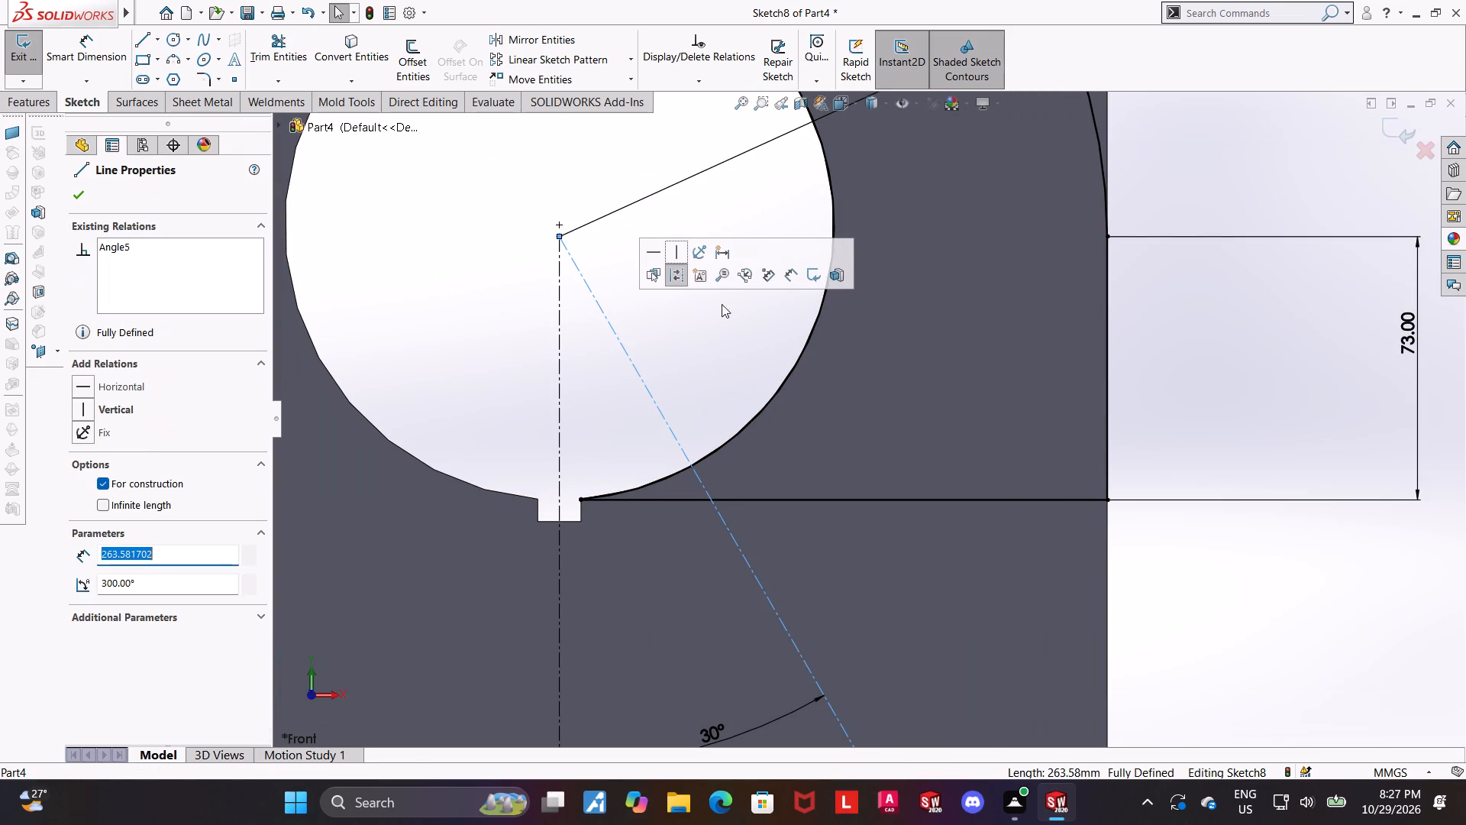
click(674, 269)
scroll(738, 374, up, 2)
key(Escape)
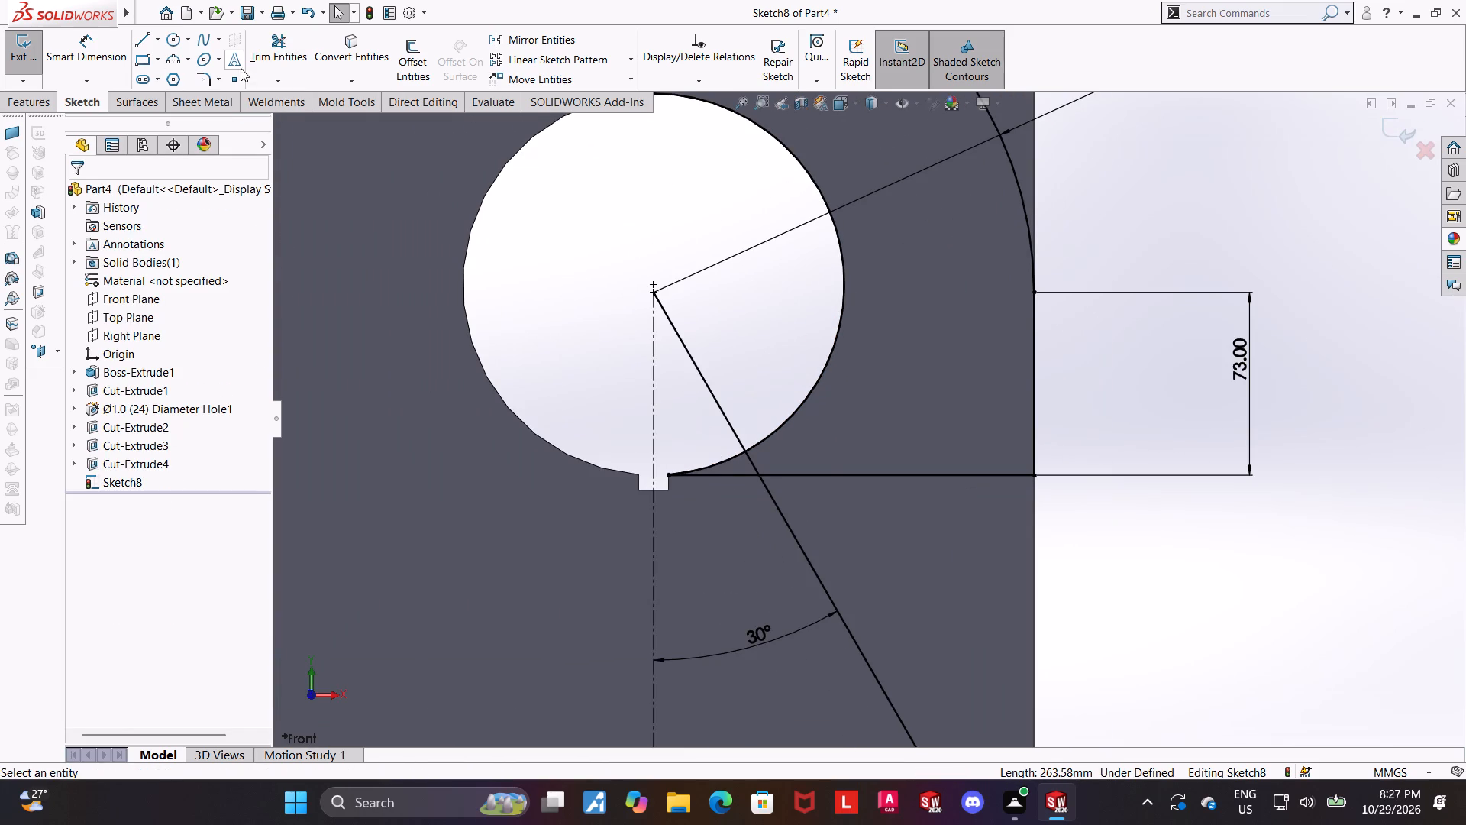
Trim the slanted line inside the bore and below the horizontal line, keeping only the short segment between them.
click(266, 44)
scroll(939, 591, up, 1)
scroll(933, 587, down, 1)
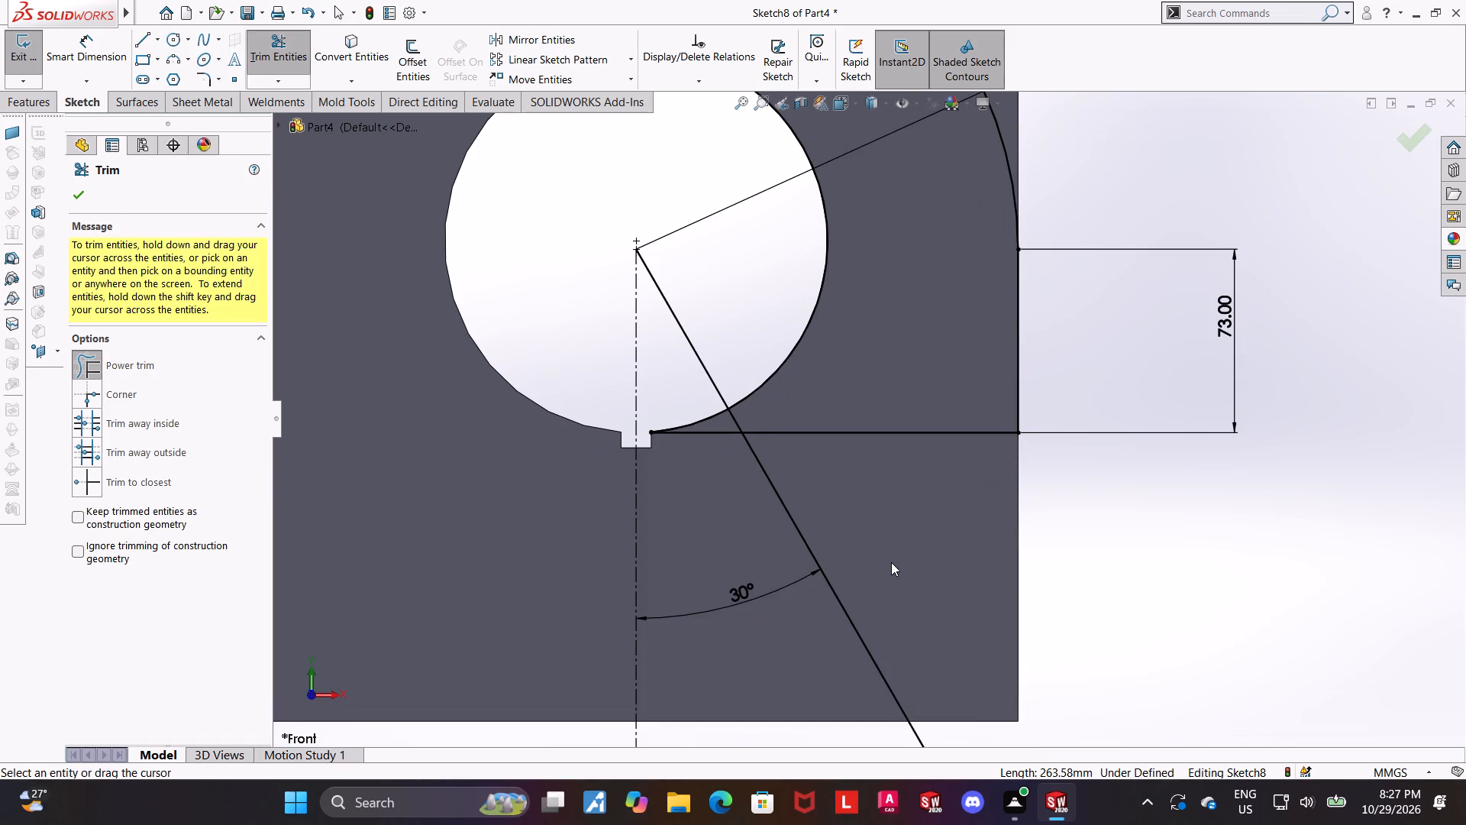
drag(892, 576, 793, 652)
drag(717, 336, 659, 353)
key(Escape)
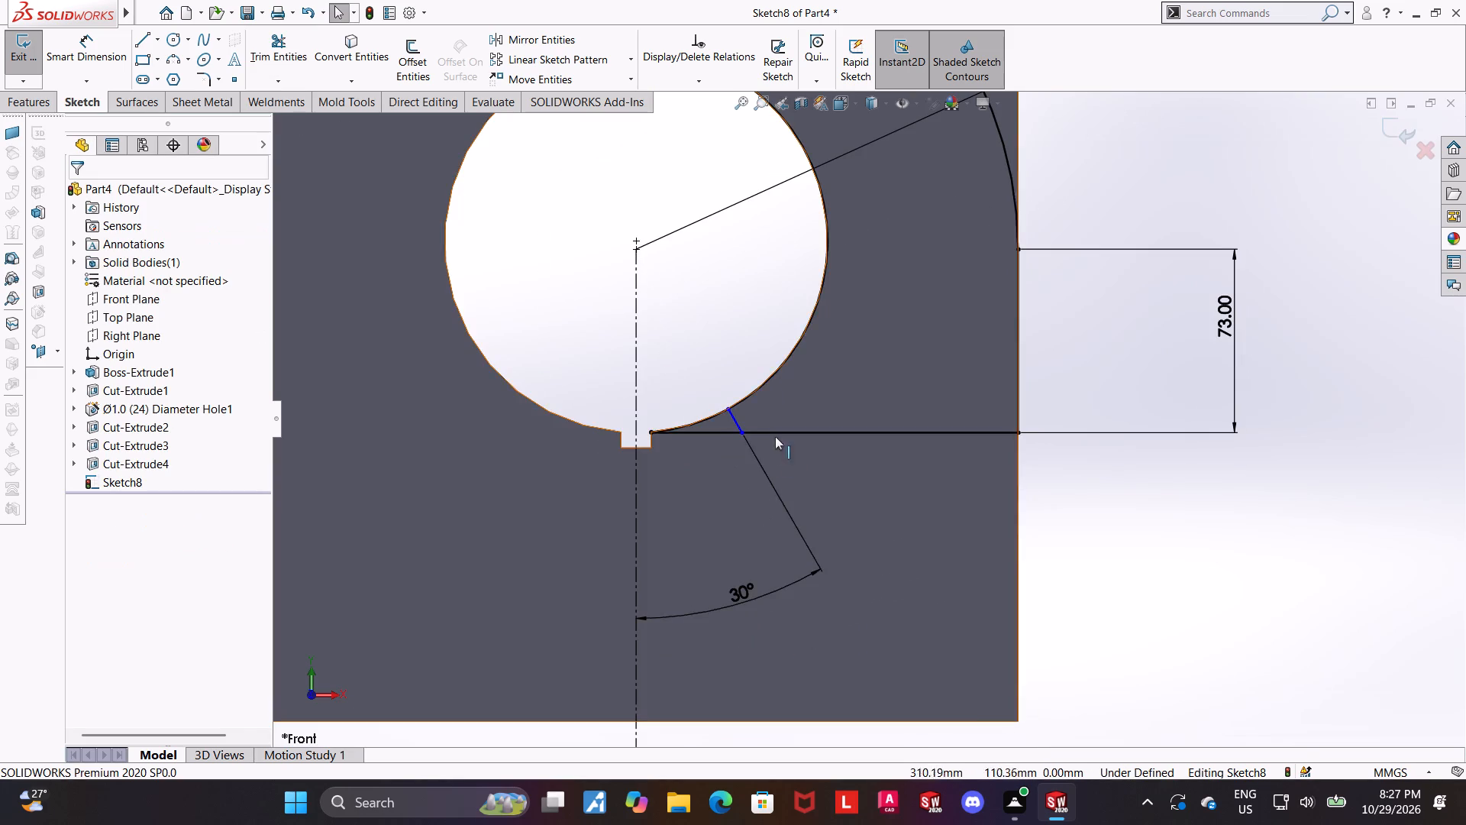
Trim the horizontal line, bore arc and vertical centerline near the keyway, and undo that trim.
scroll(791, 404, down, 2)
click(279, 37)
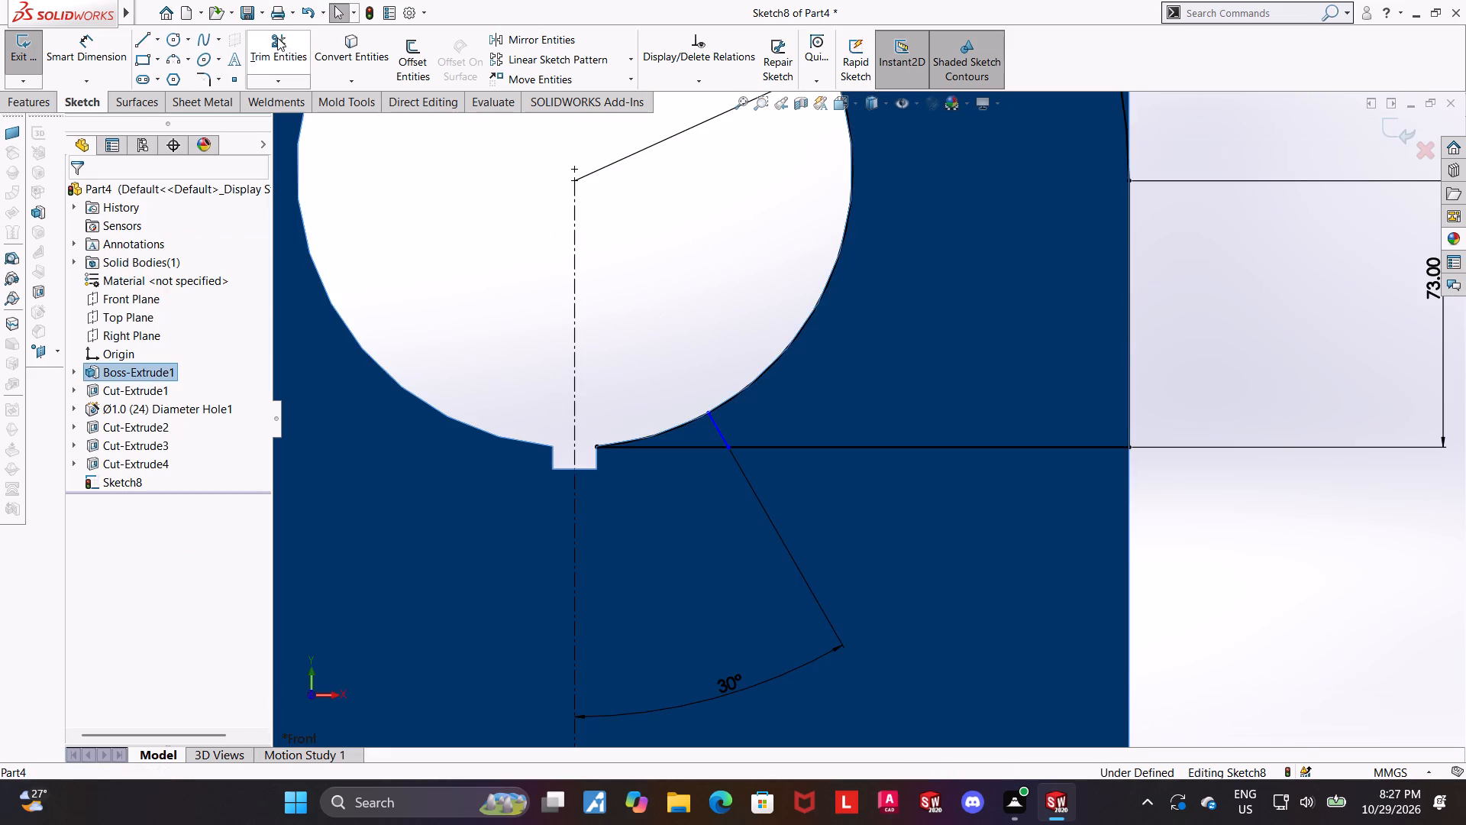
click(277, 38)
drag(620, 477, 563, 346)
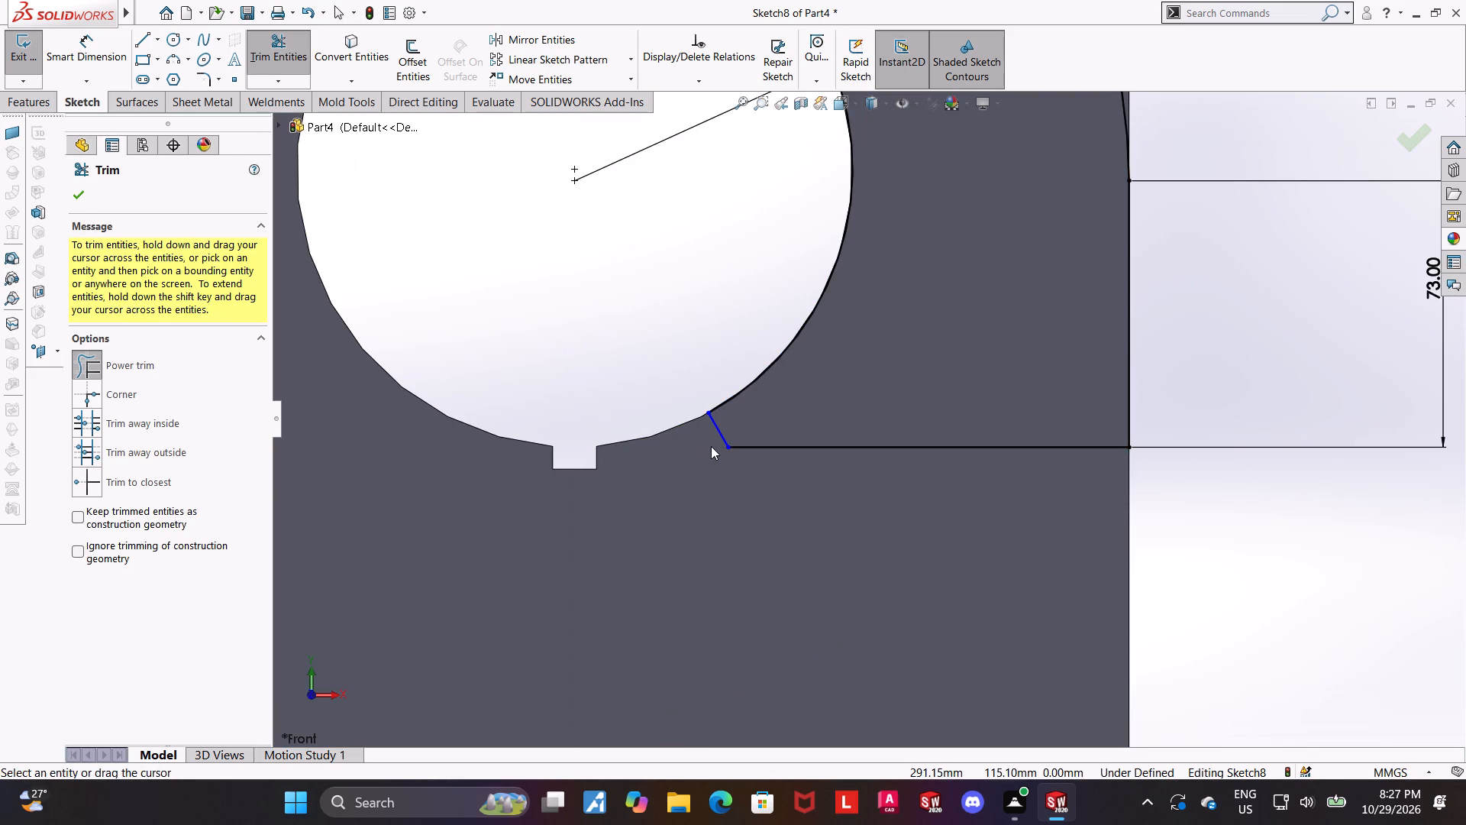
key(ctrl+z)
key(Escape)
Trim the horizontal line and the bore arc between the keyway and the short slanted segment, keeping the vertical centerline.
scroll(773, 416, down, 2)
key(Escape)
click(279, 50)
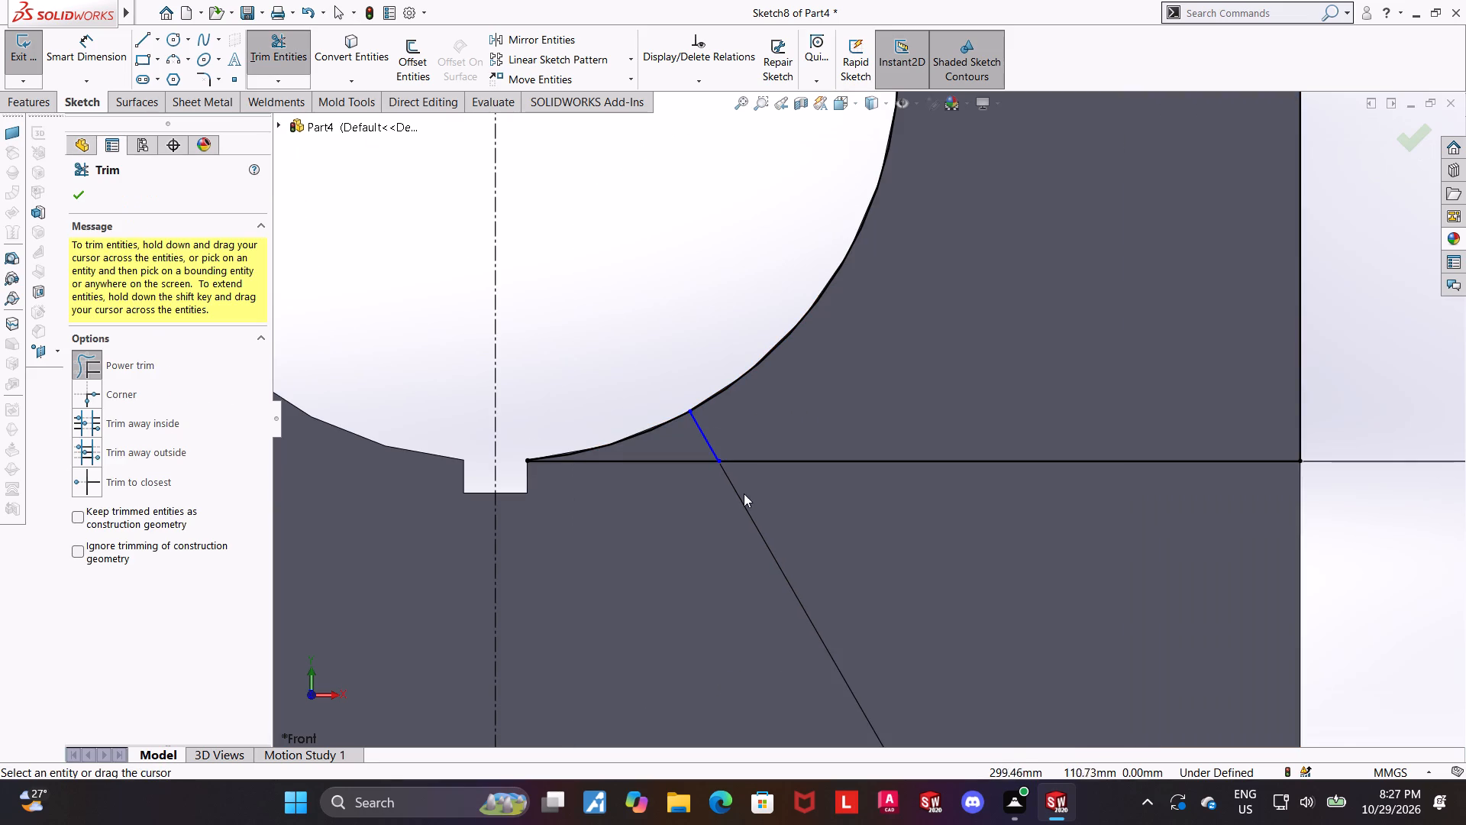
drag(660, 477, 651, 451)
drag(657, 458, 640, 422)
scroll(637, 443, up, 2)
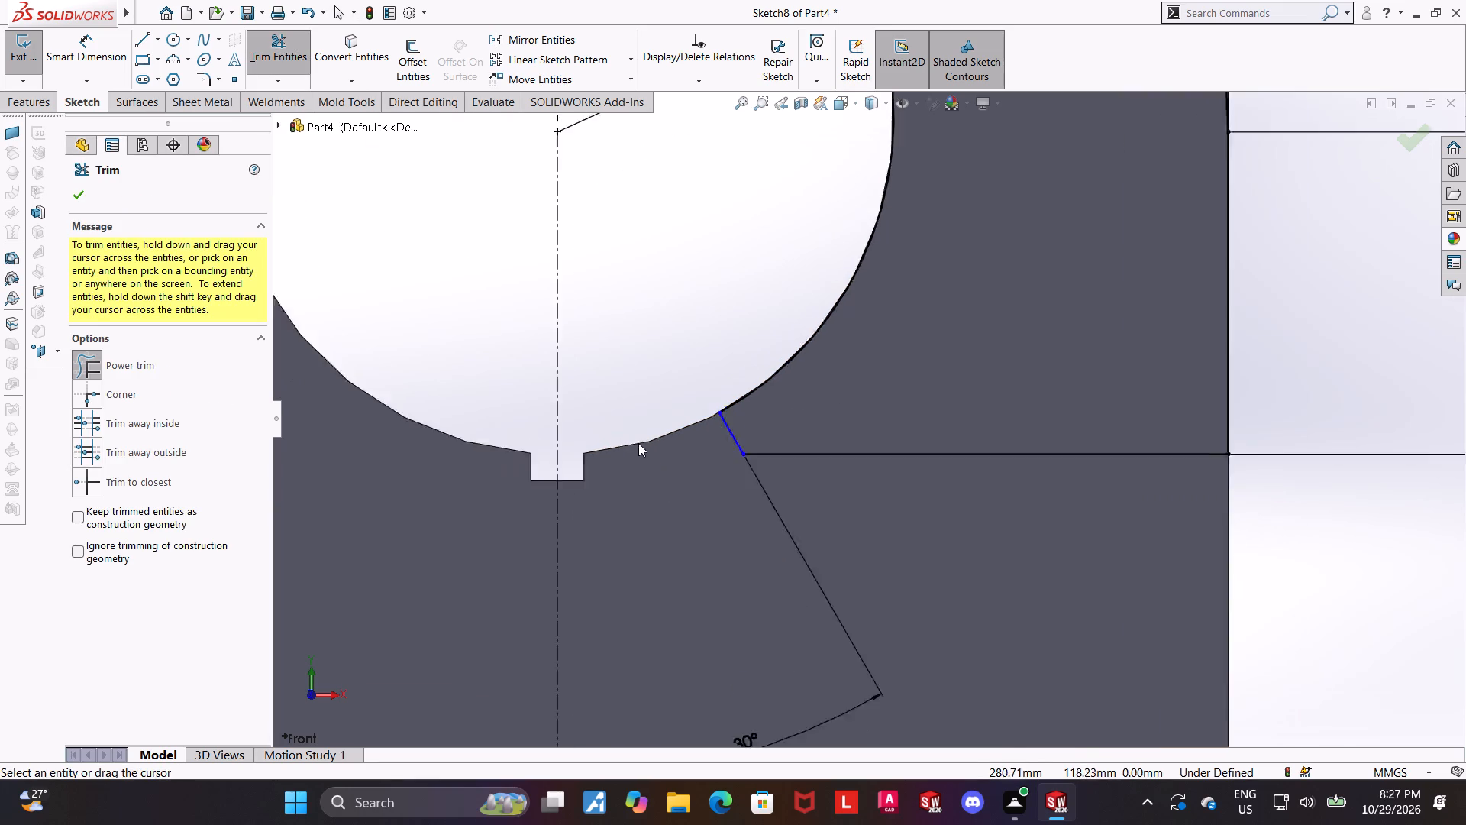
scroll(638, 443, up, 1)
key(Escape)
scroll(1037, 580, up, 1)
scroll(1110, 583, down, 1)
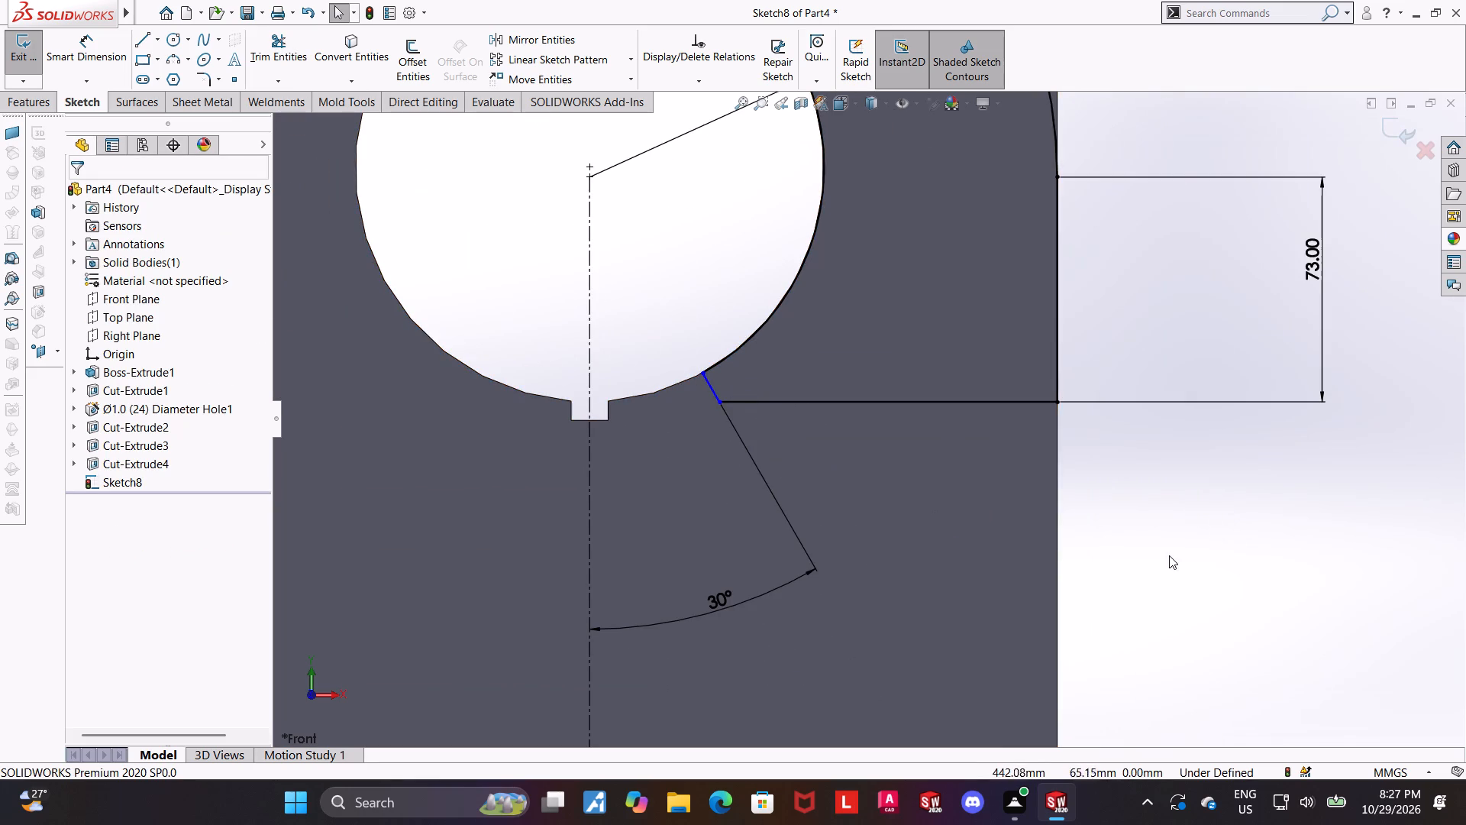
click(1169, 555)
Replace the 30° dimension with a new 30° angle between the short slanted segment and the vertical centerline.
right_click(713, 594)
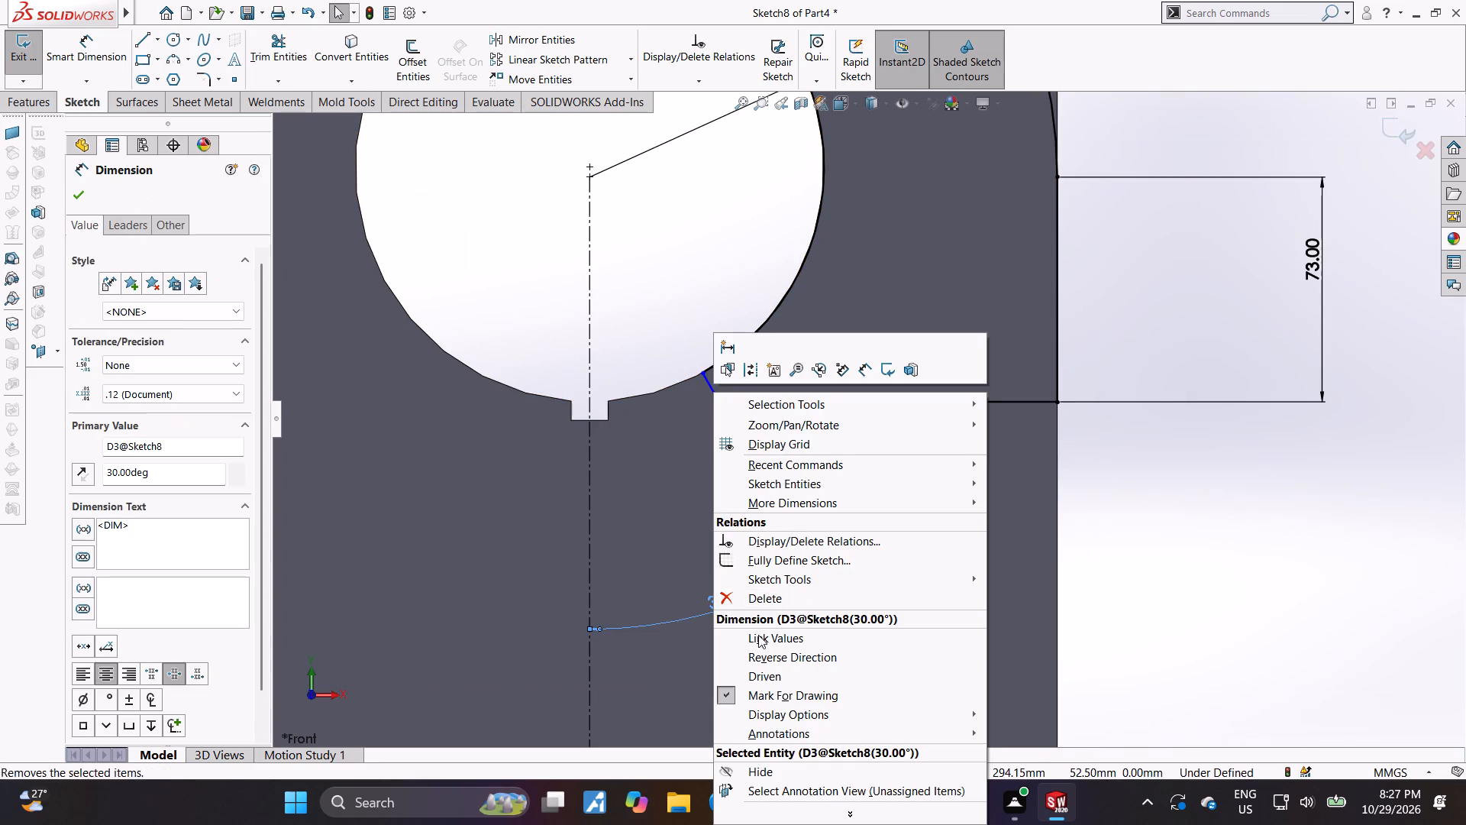
click(748, 598)
click(73, 63)
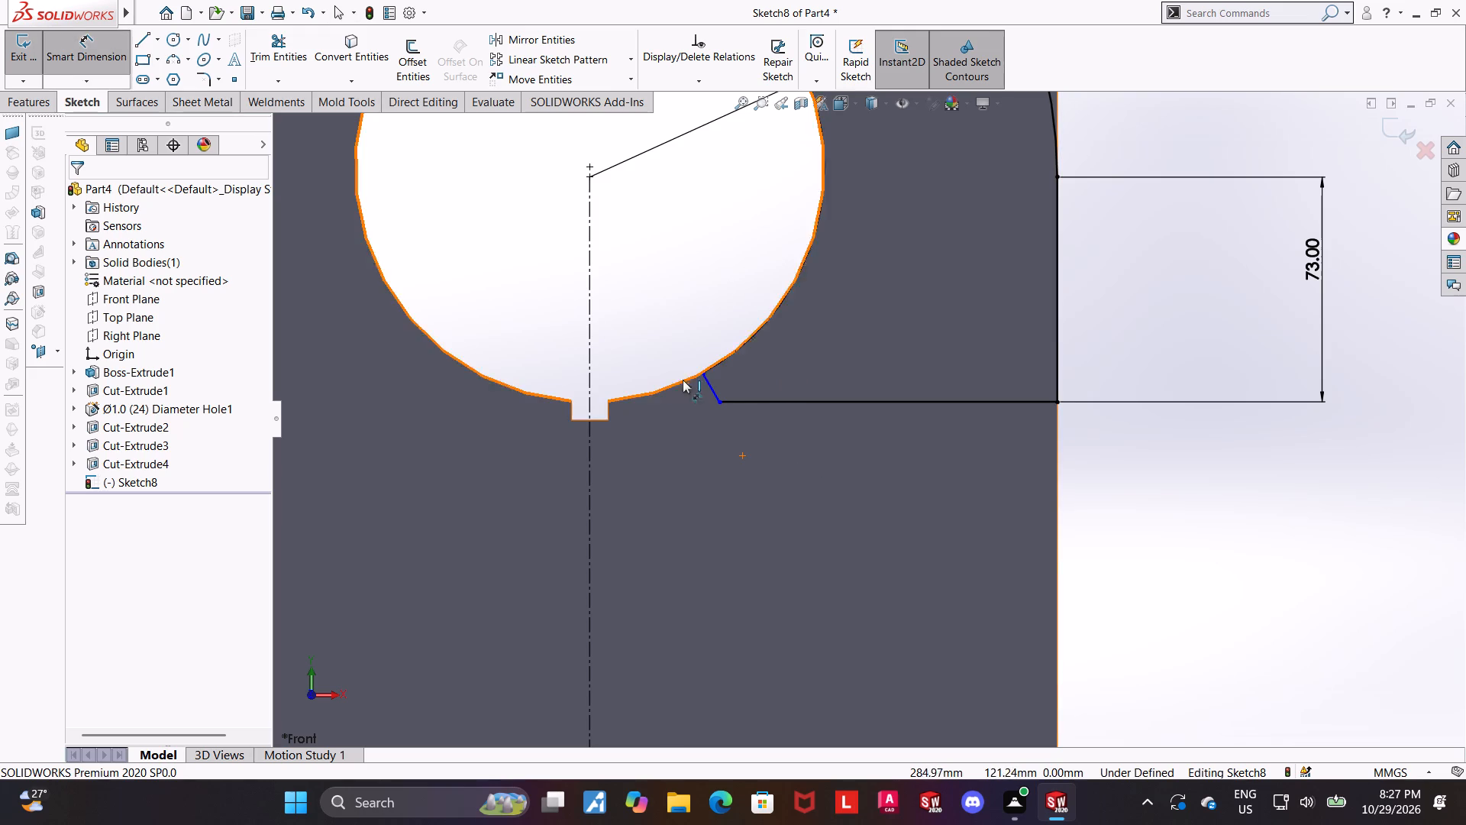
click(710, 382)
click(590, 465)
click(657, 536)
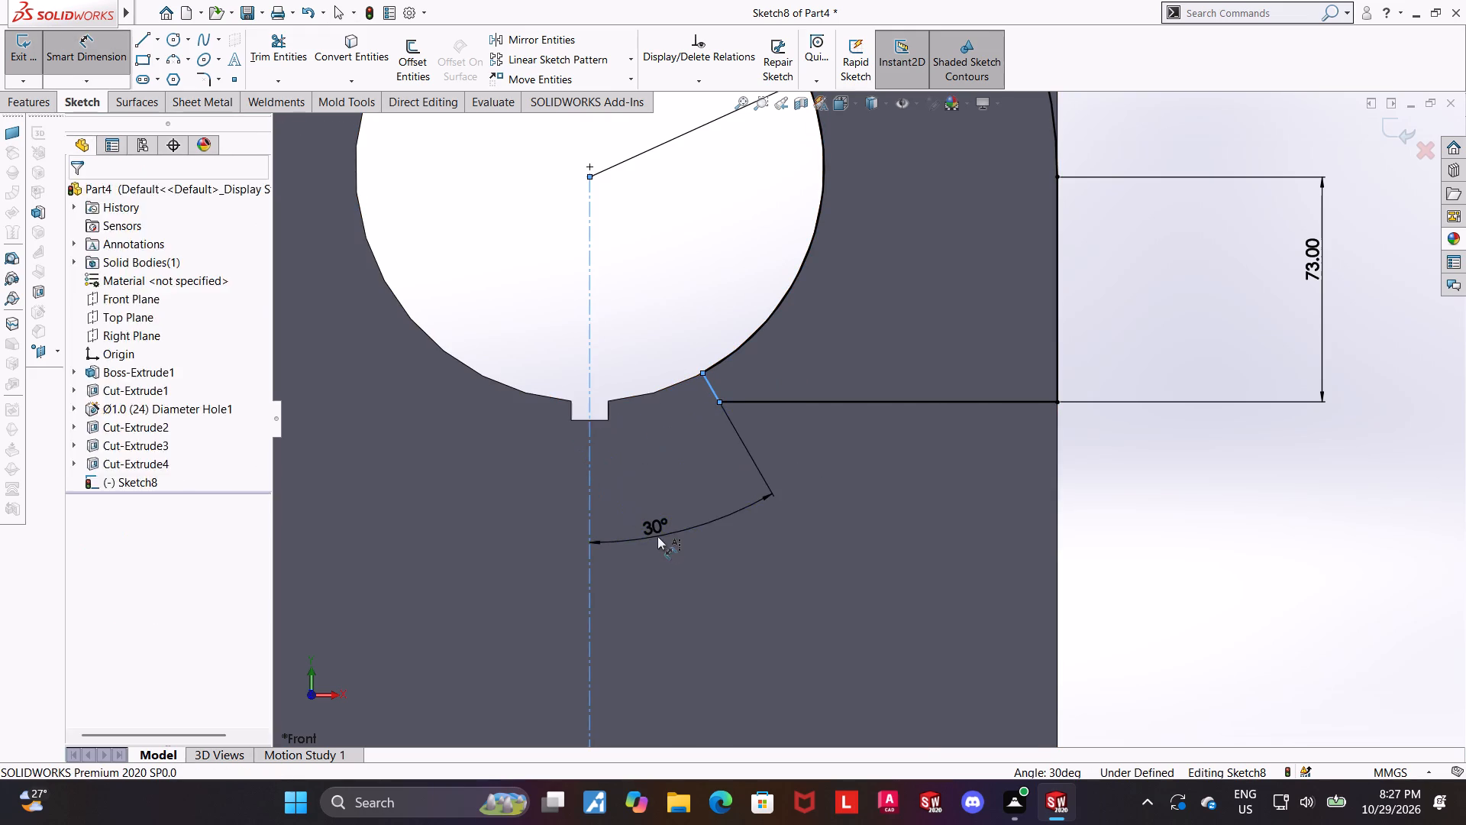
click(601, 513)
key(Escape)
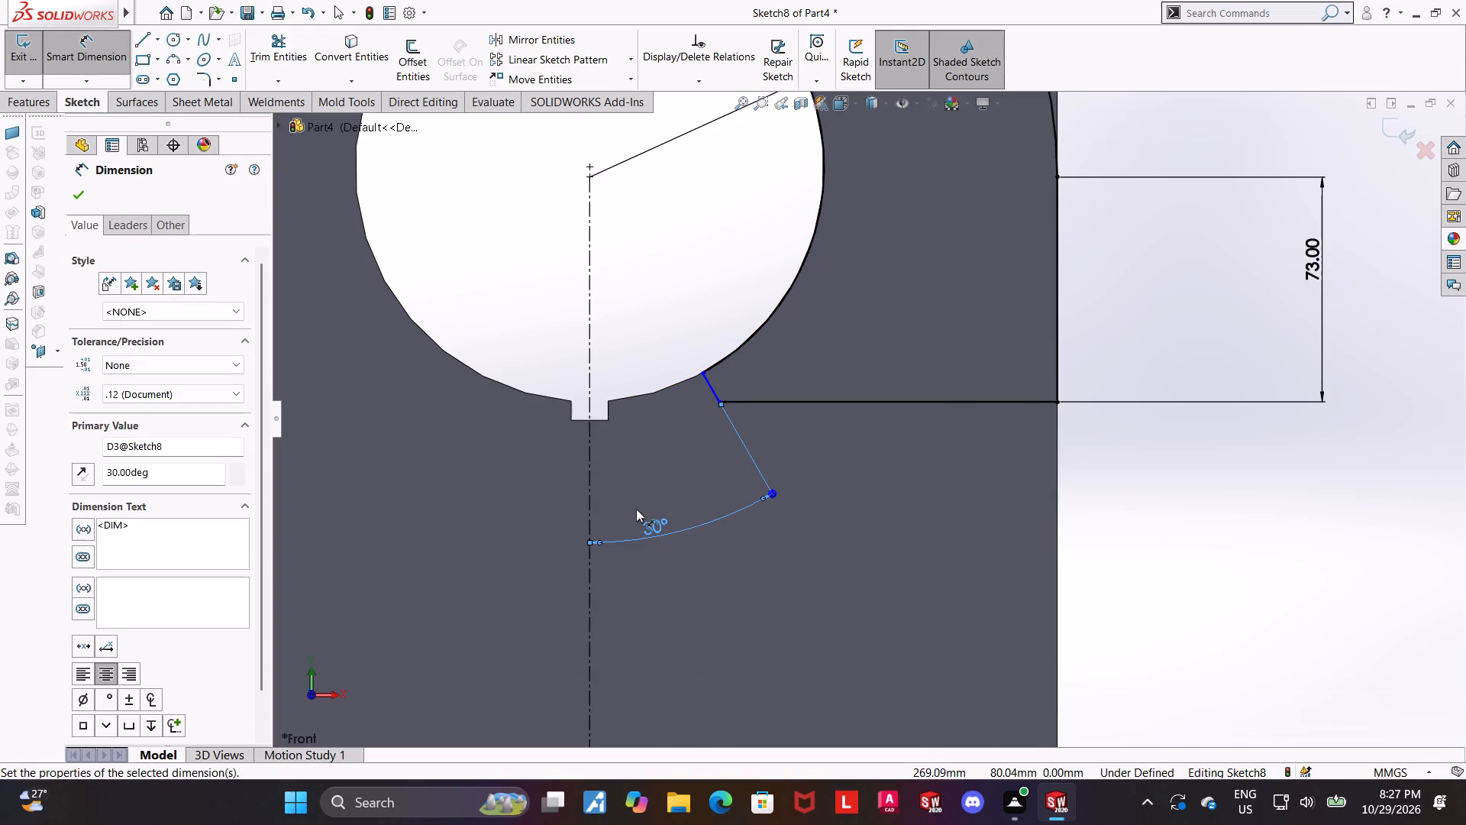
click(1183, 506)
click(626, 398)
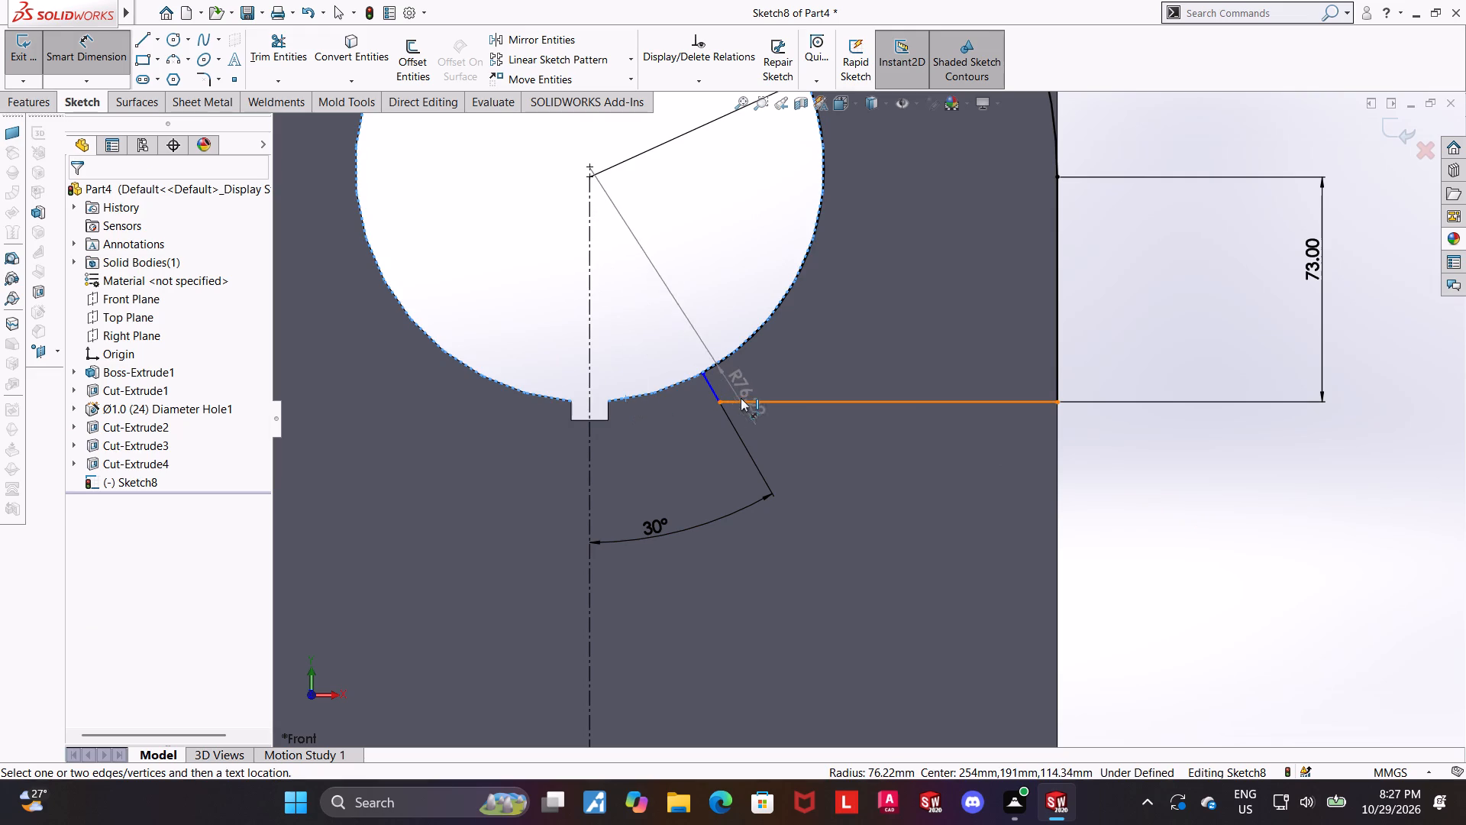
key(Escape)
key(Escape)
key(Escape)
Add a tangent relation between the bore edge and the profile's lower horizontal line.
click(654, 391)
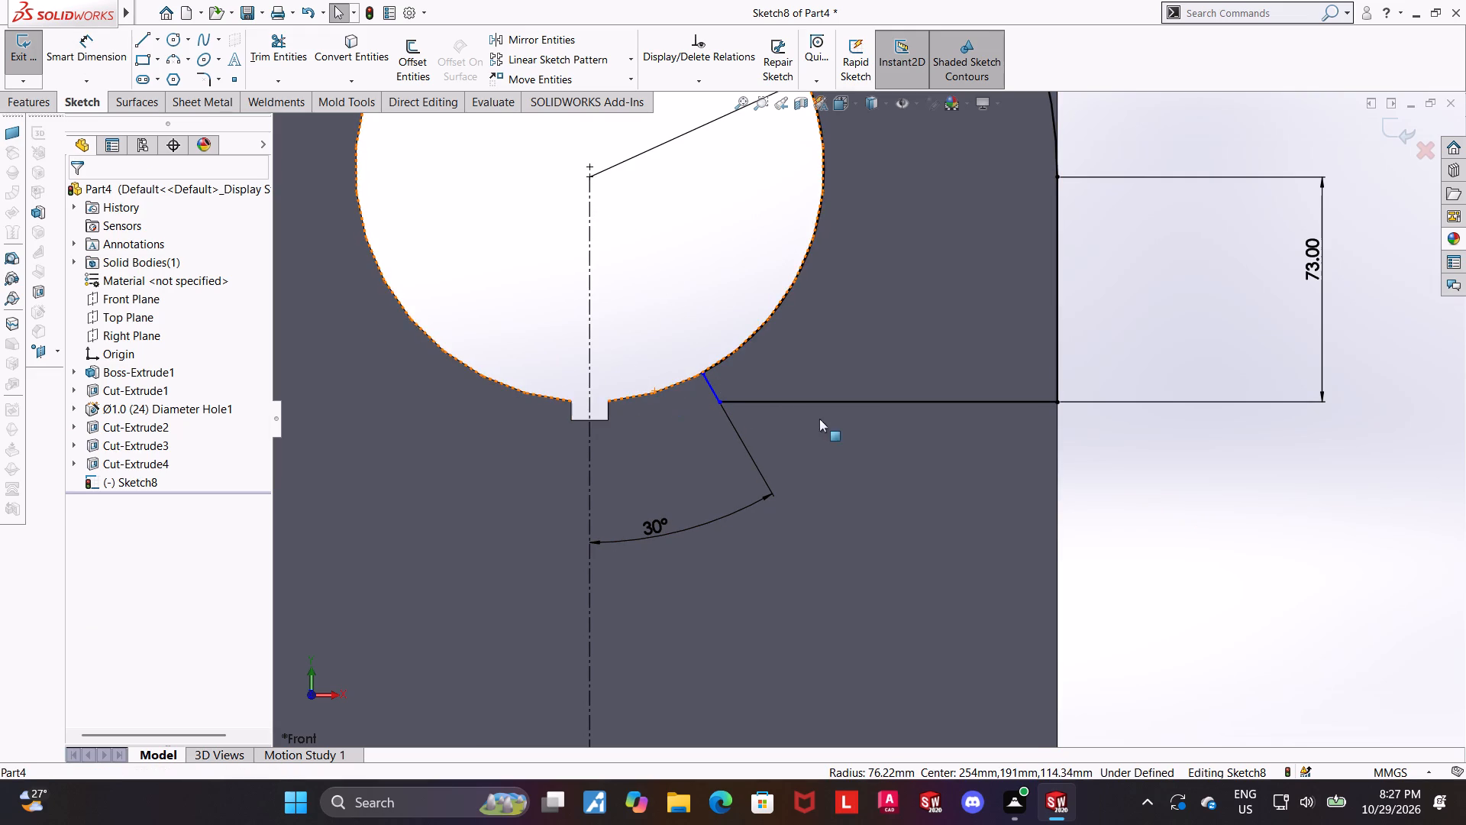
click(627, 396)
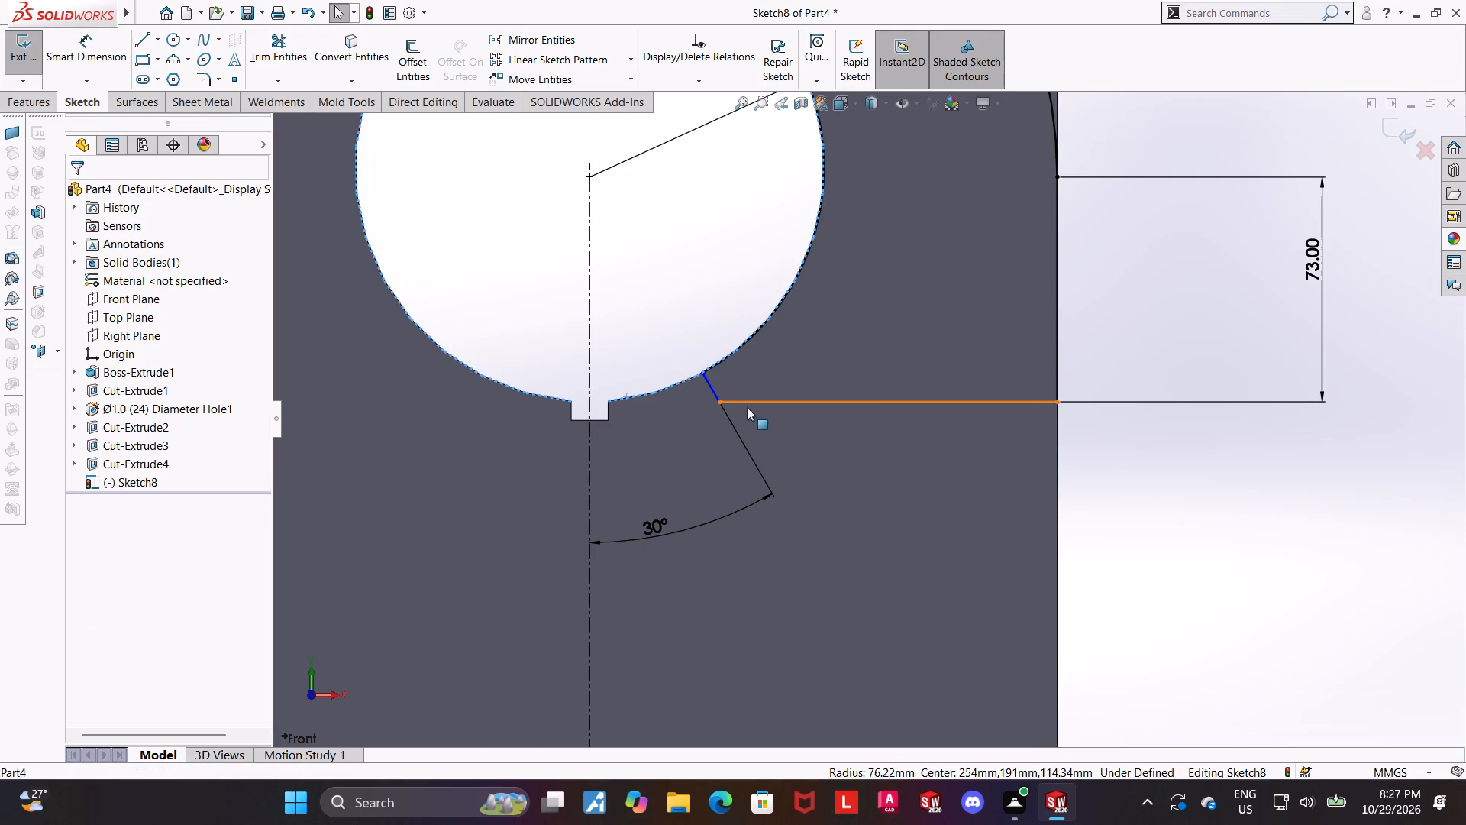
ctrl+click(756, 403)
click(89, 467)
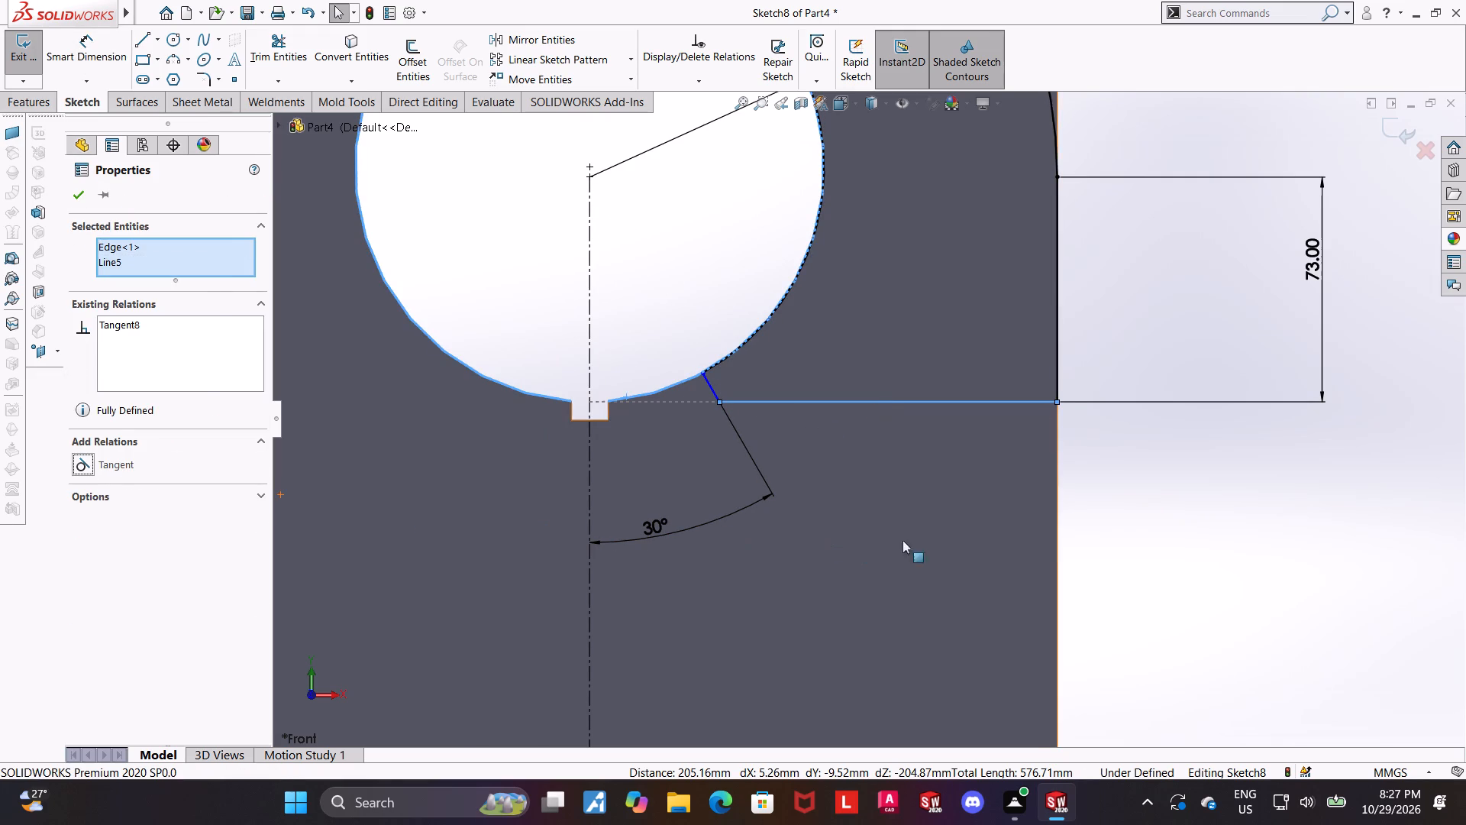
click(1083, 540)
scroll(1206, 493, down, 2)
key(Escape)
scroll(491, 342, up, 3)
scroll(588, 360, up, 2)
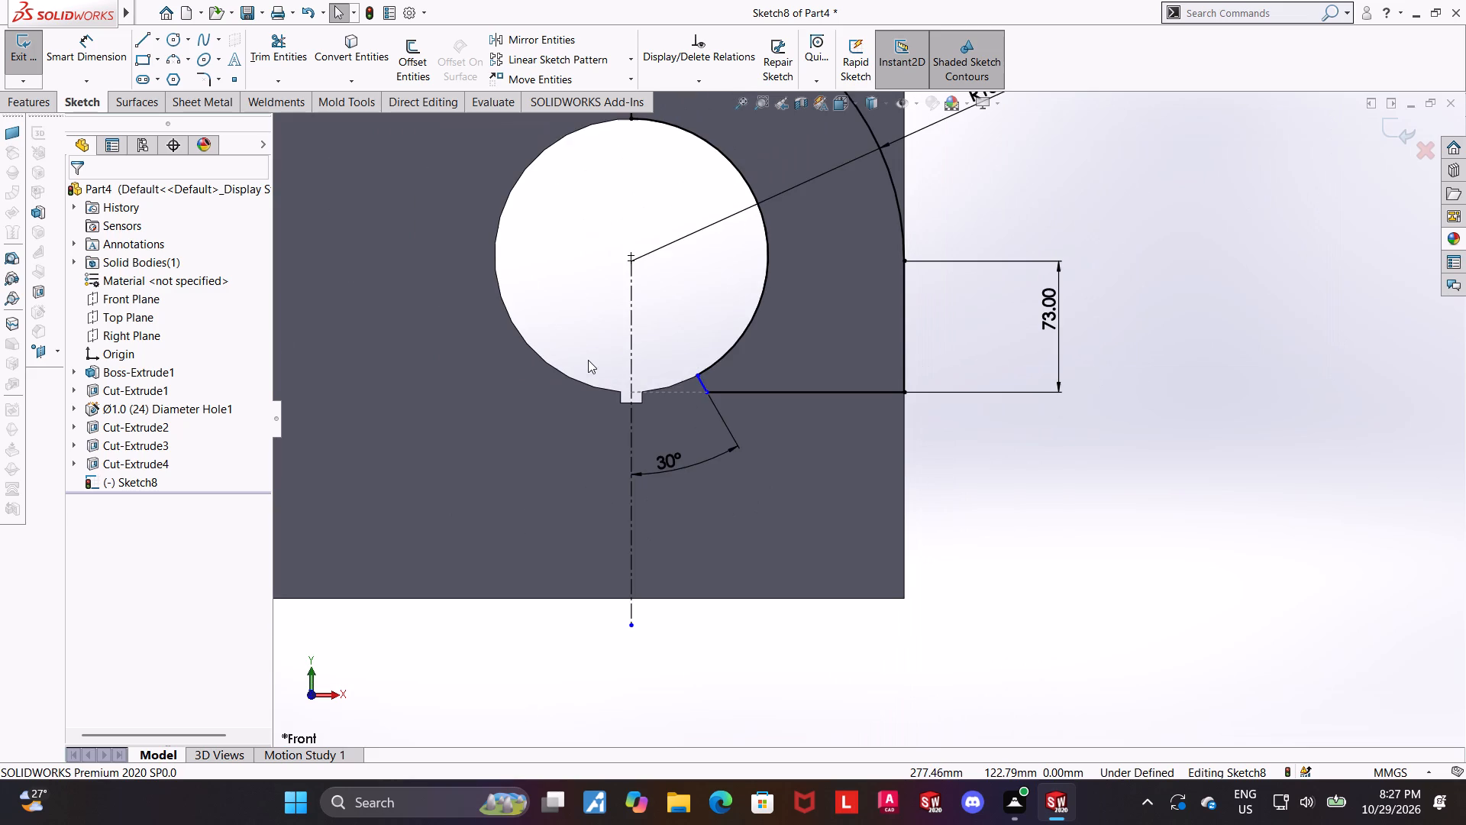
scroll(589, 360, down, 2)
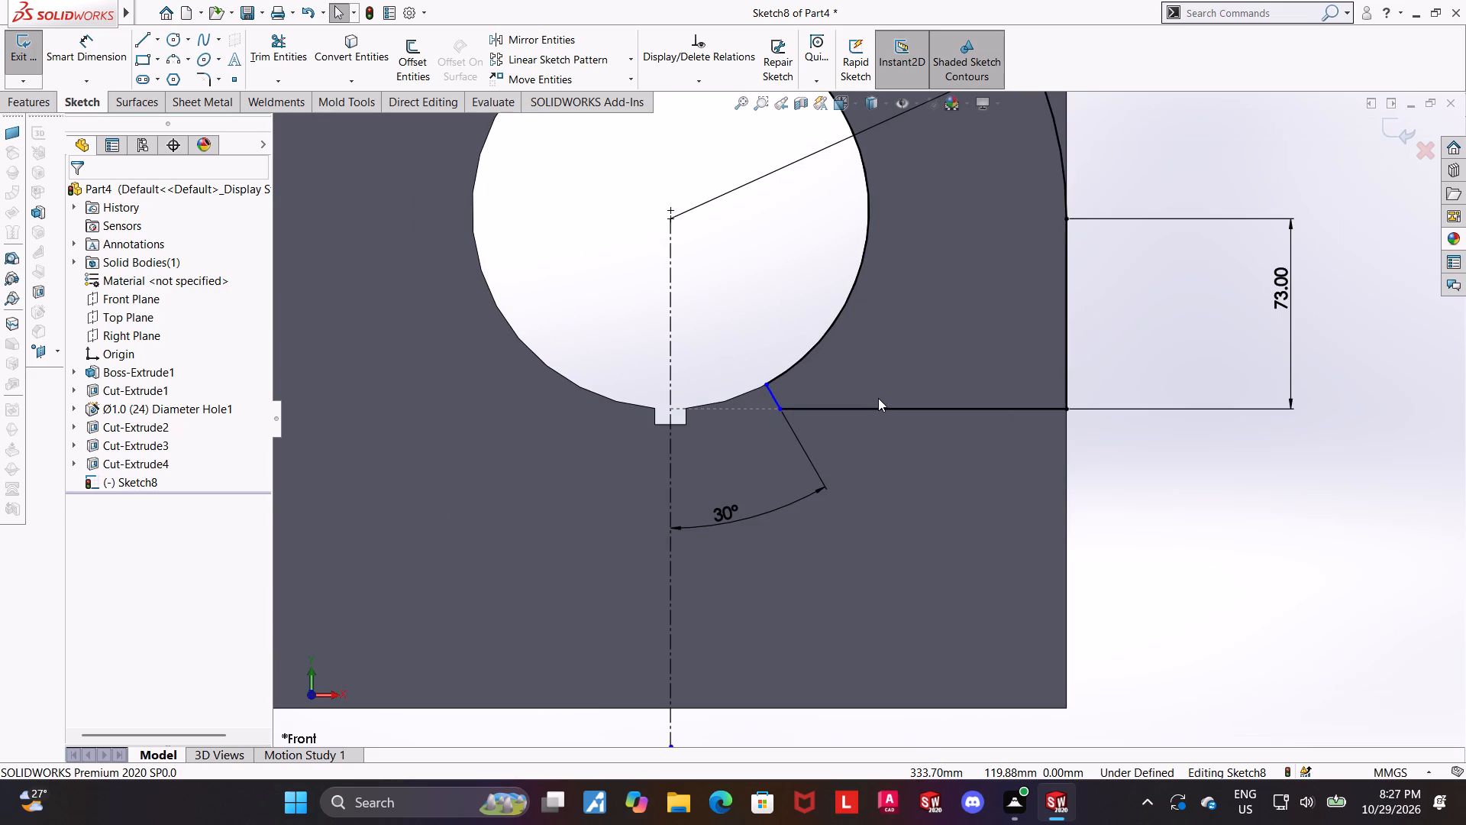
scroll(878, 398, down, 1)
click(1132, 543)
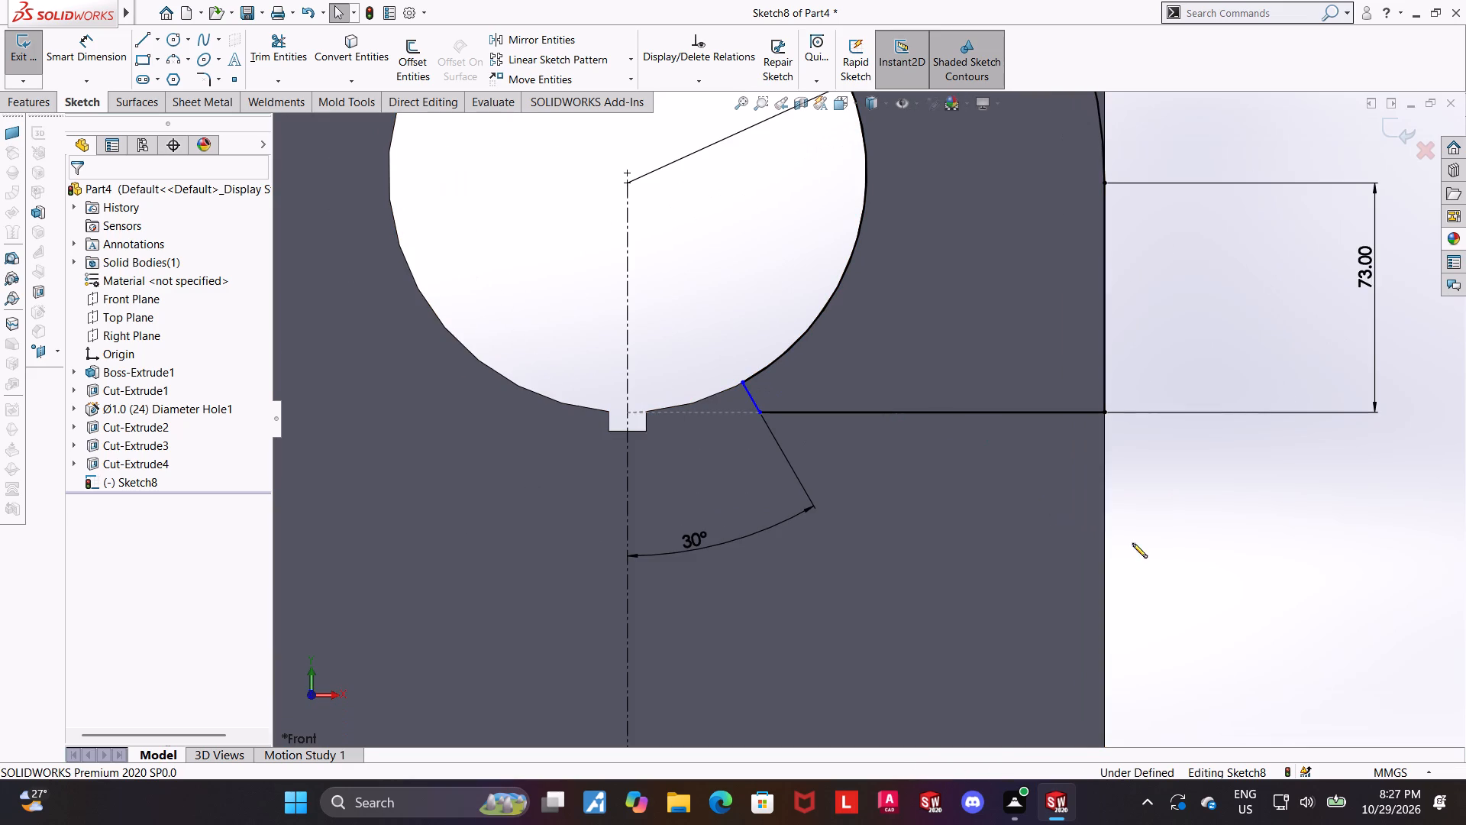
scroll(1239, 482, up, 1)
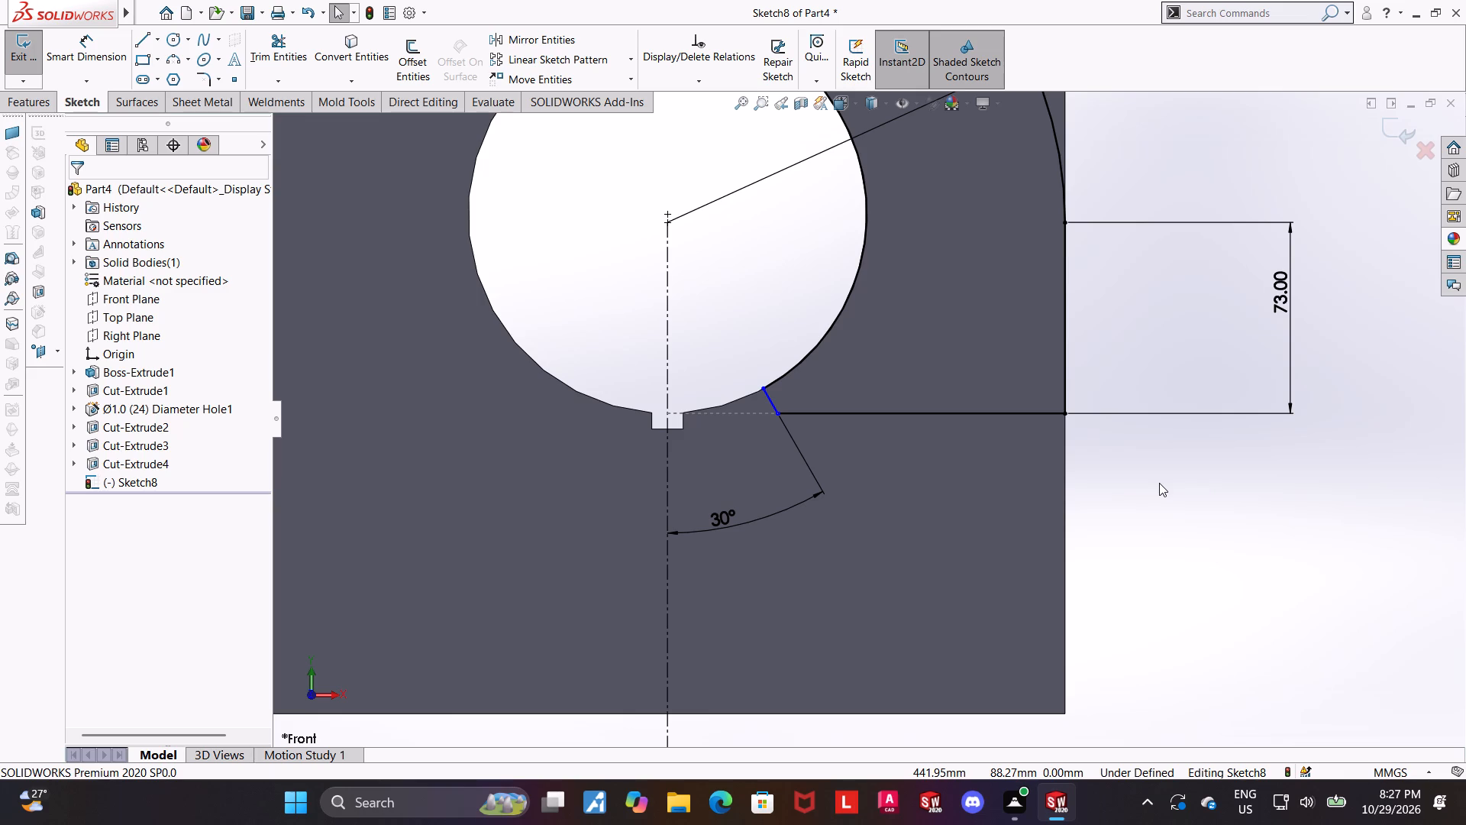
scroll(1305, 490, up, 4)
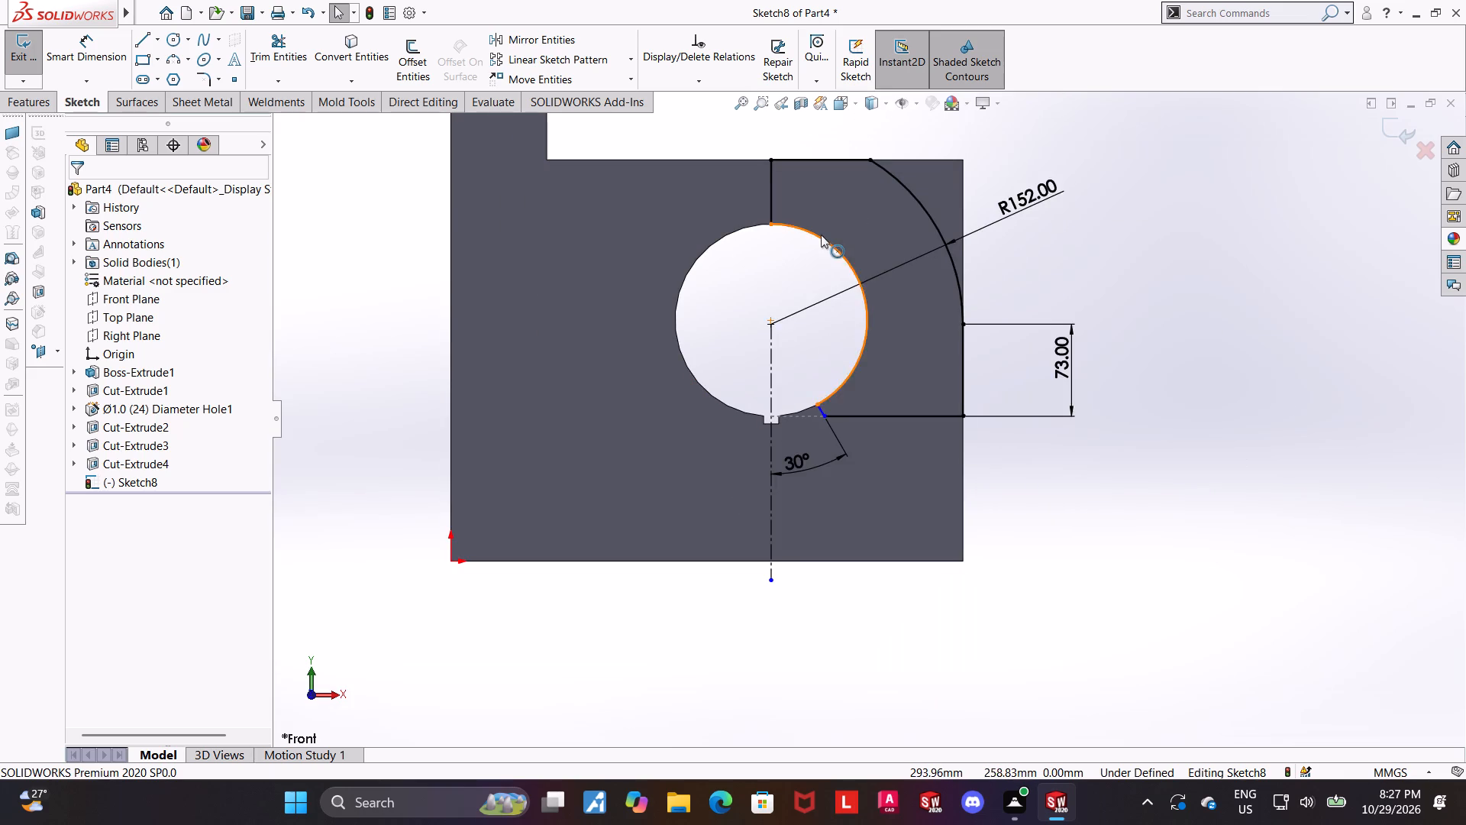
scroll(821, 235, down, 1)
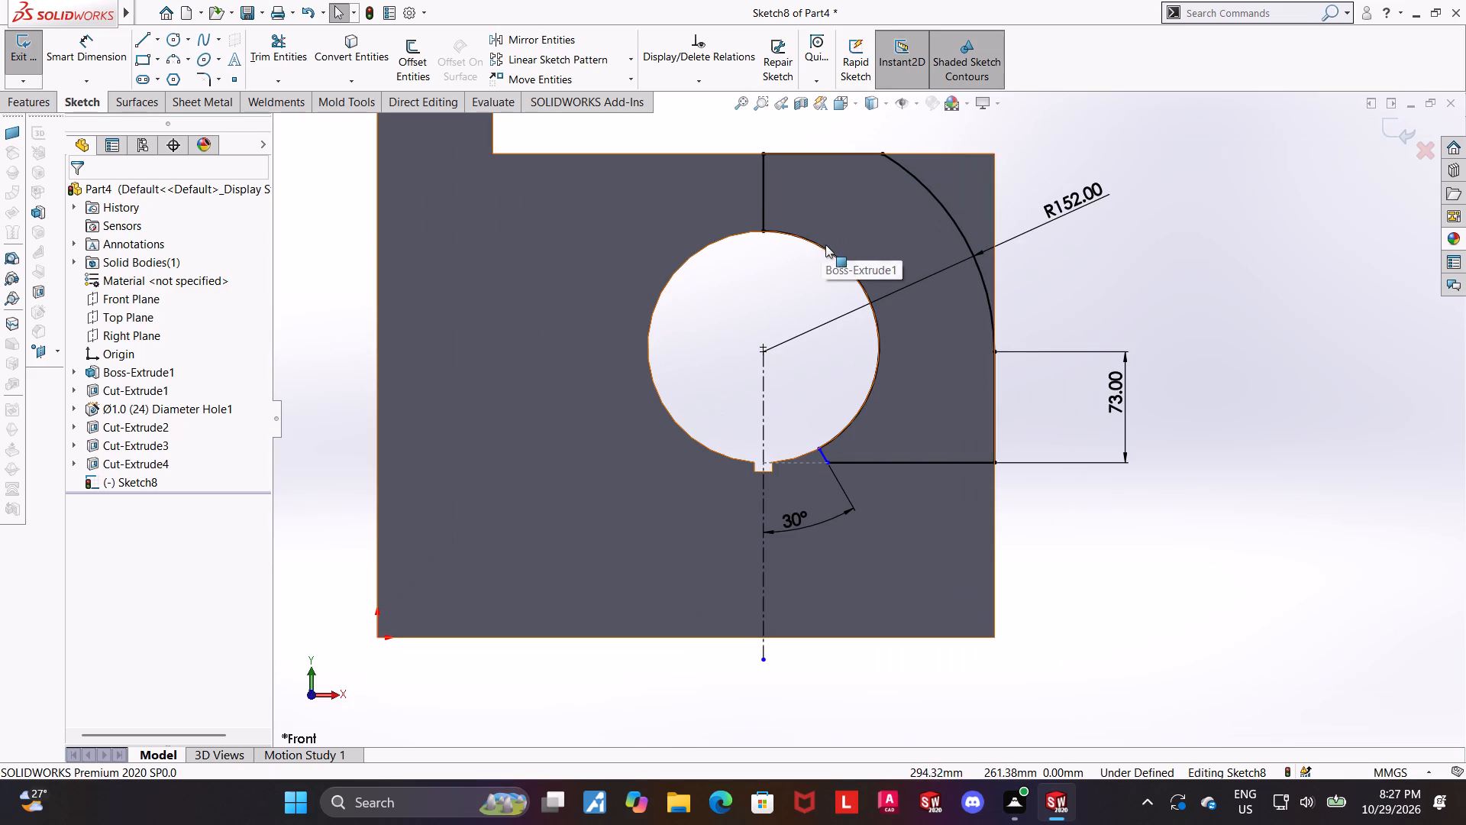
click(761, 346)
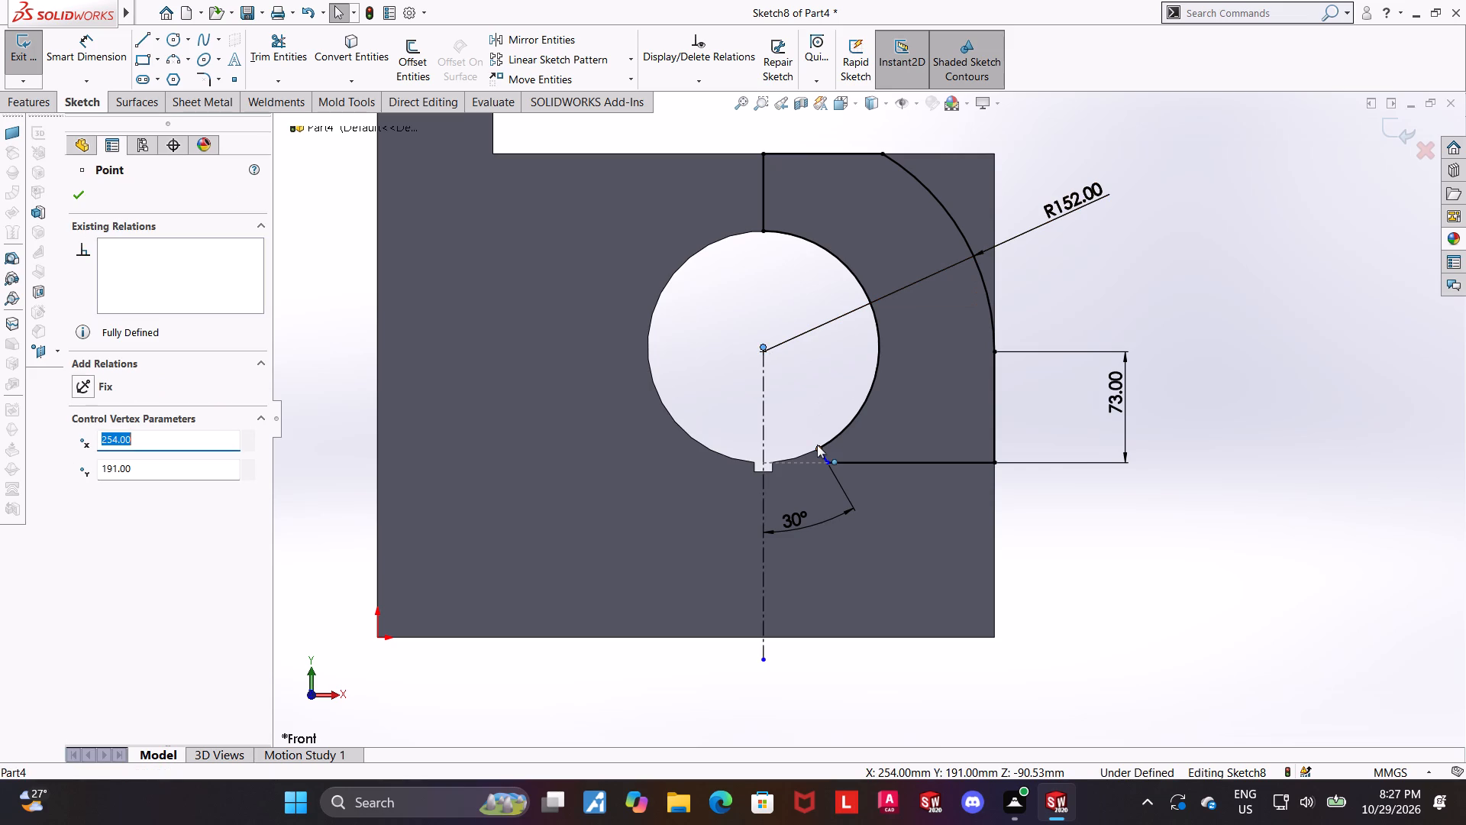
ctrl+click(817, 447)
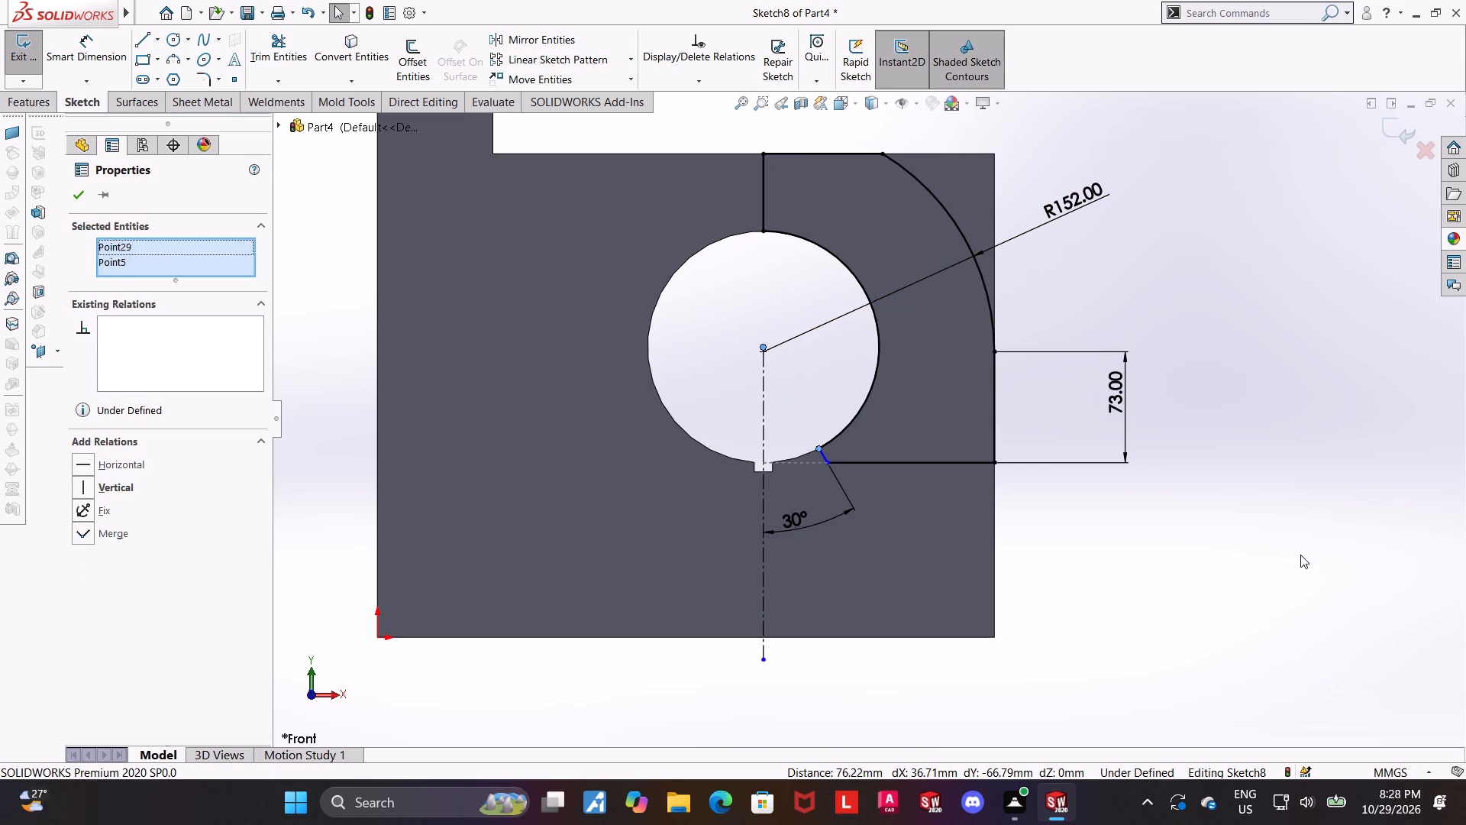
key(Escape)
Draw a construction centerline from the bore's center to the upper end of the short slanted segment.
scroll(921, 384, down, 3)
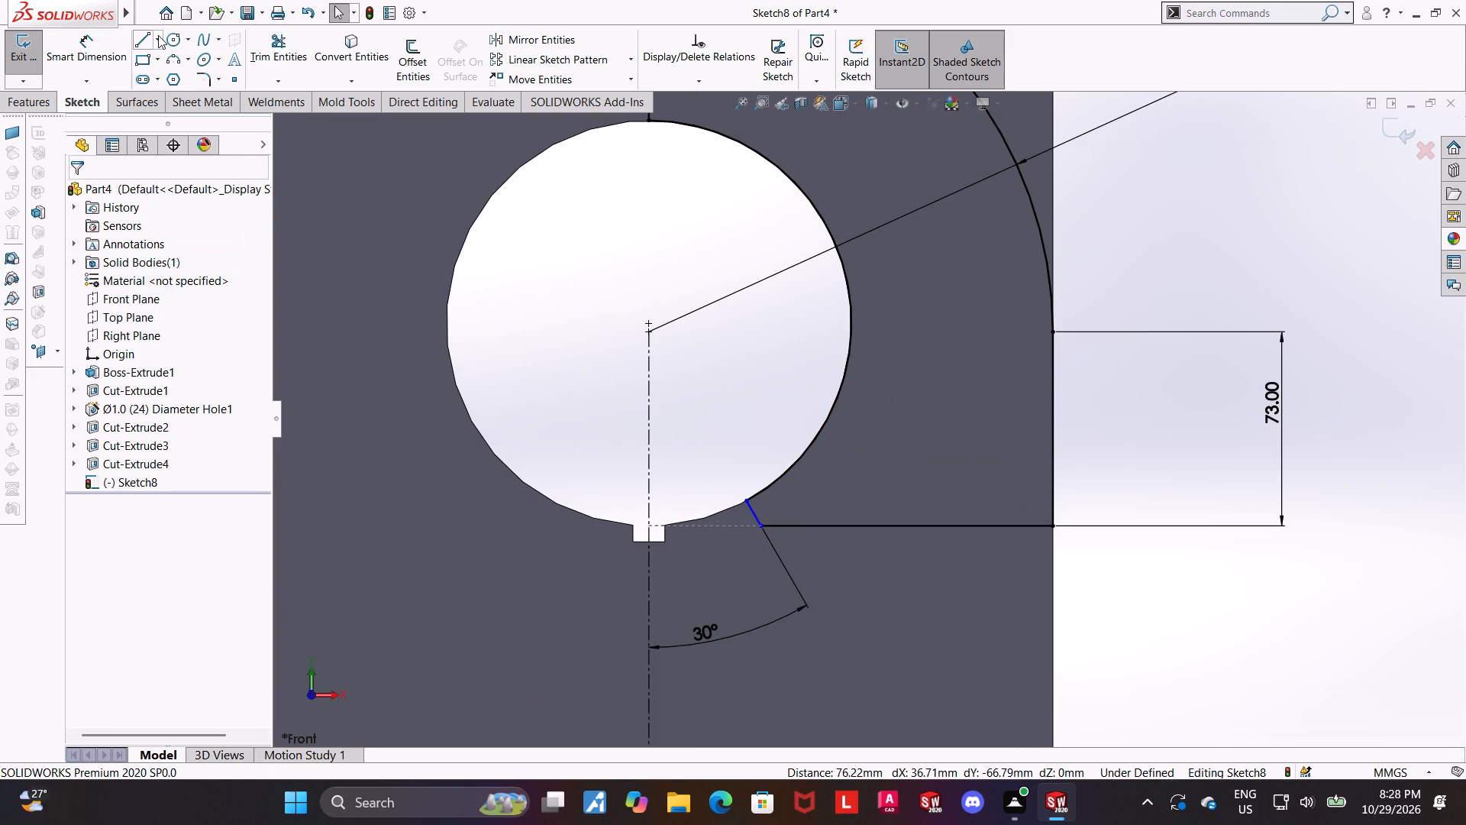
click(158, 35)
click(169, 86)
click(650, 321)
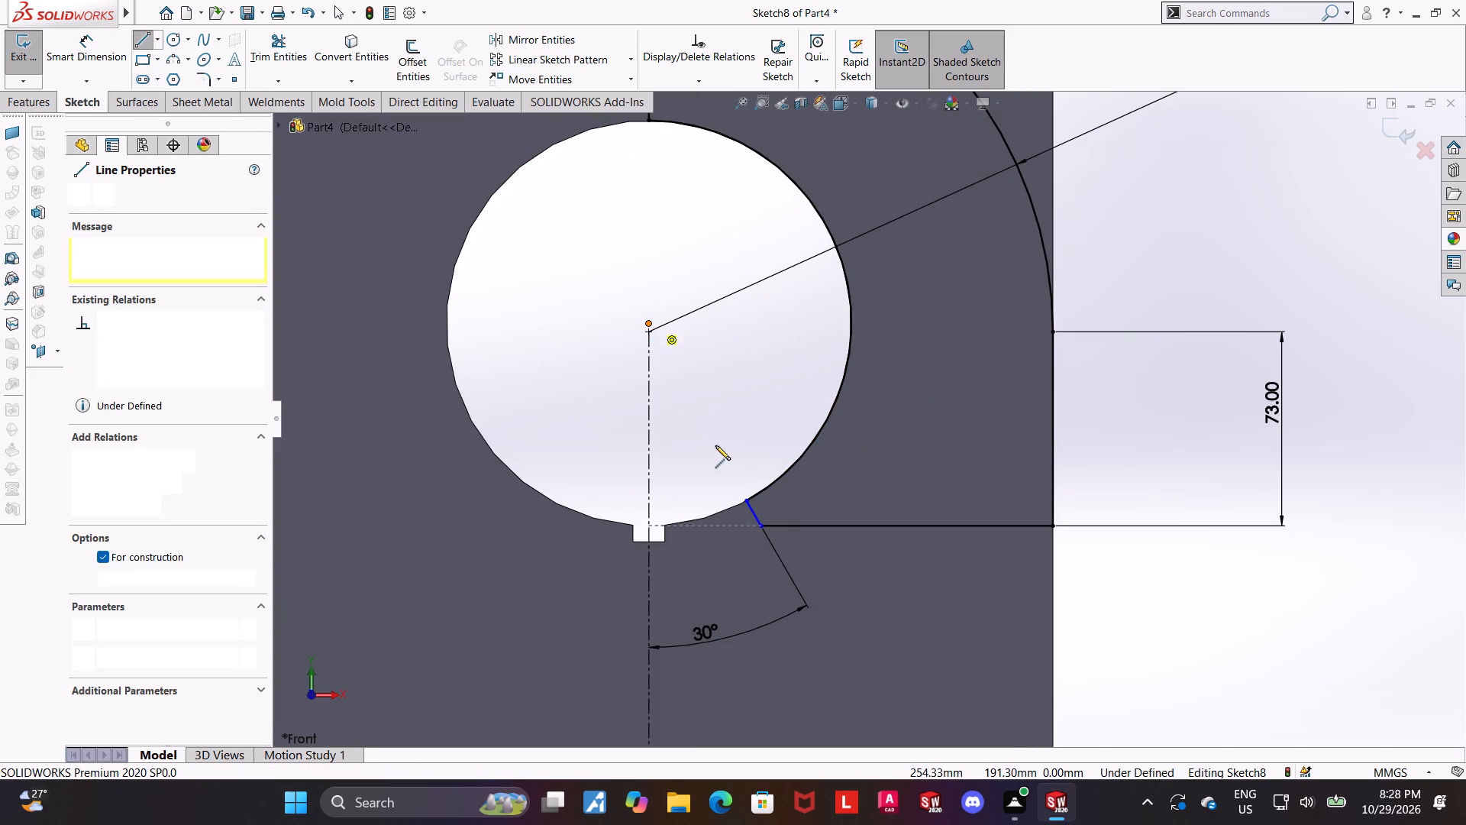
click(742, 496)
key(Escape)
key(Escape)
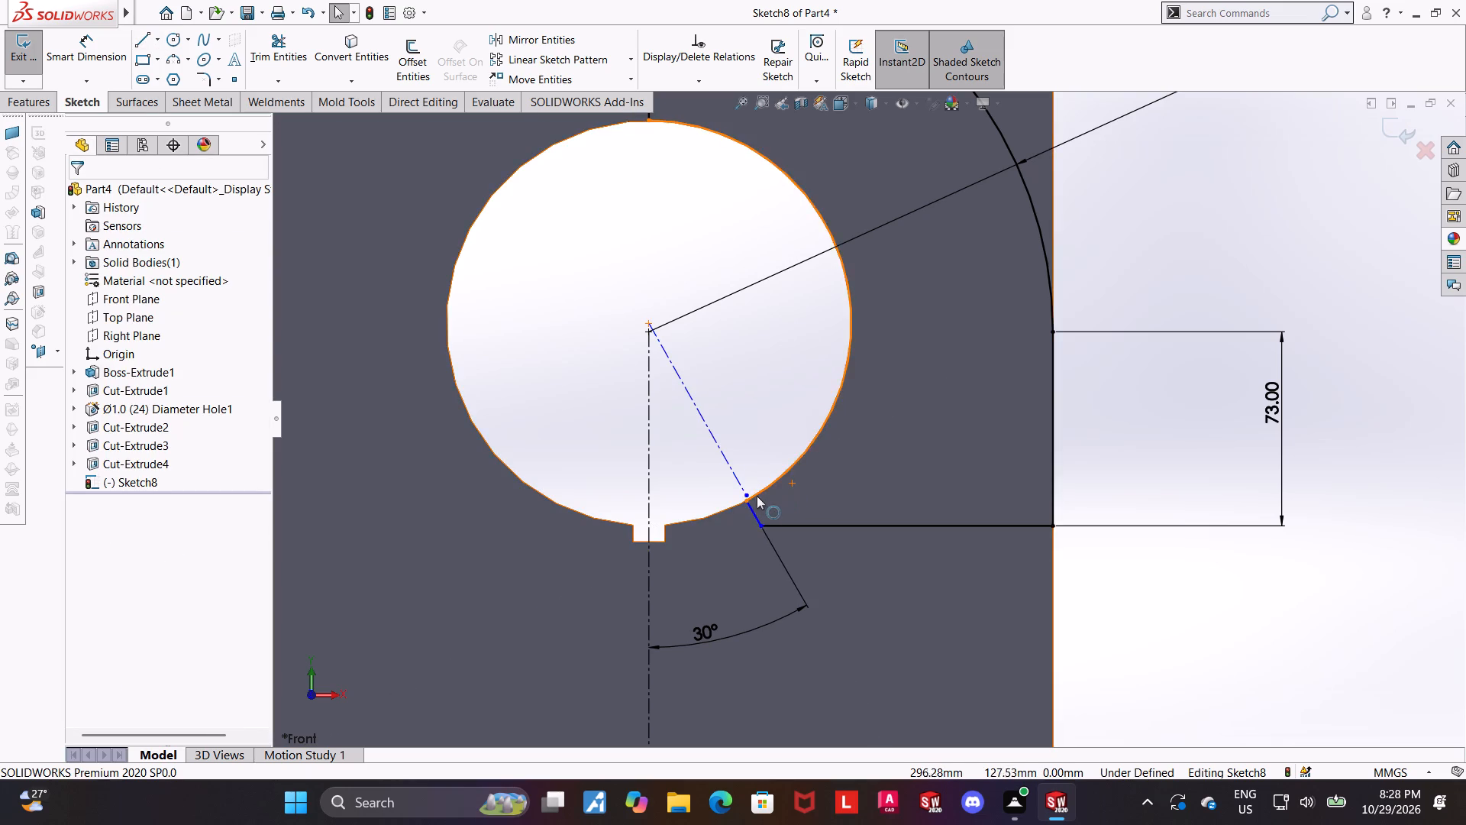
Make the short slanted segment collinear with the new construction centerline.
scroll(755, 500, down, 3)
click(770, 503)
ctrl+click(751, 460)
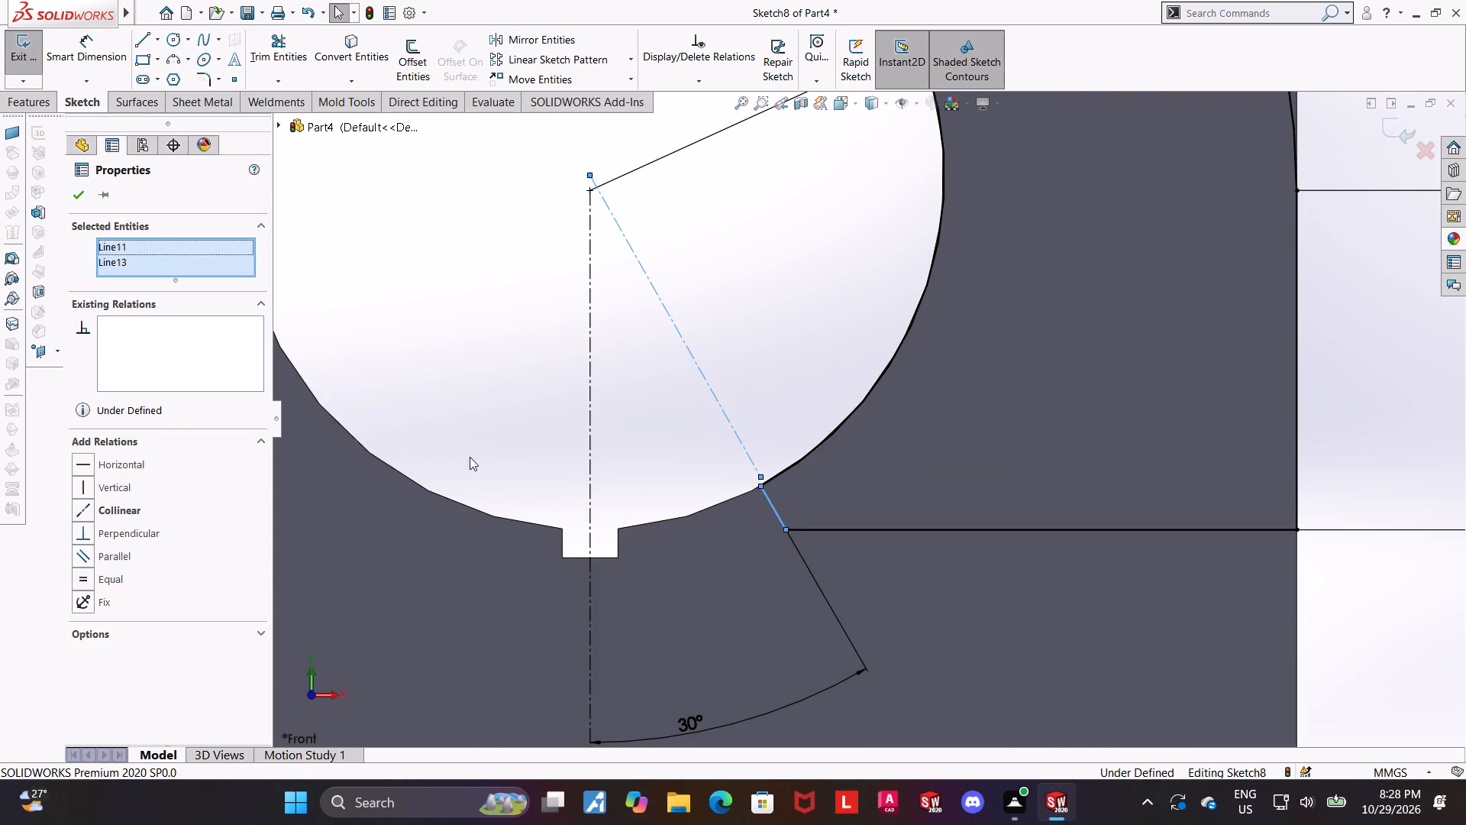
click(90, 500)
click(712, 317)
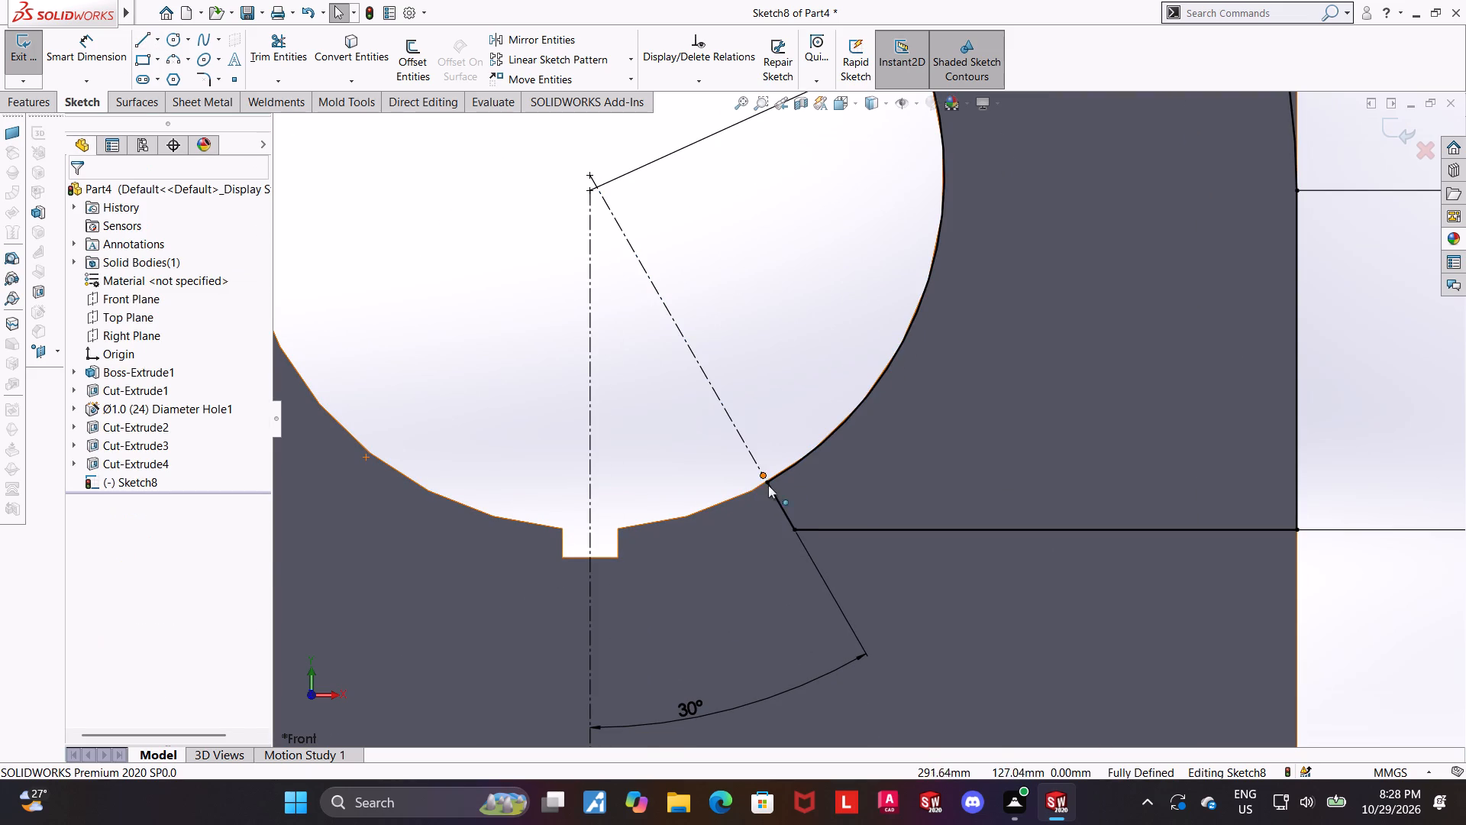
Examine the closed corner profile and its position on the pocket's inner wall from several angles.
scroll(868, 503, up, 1)
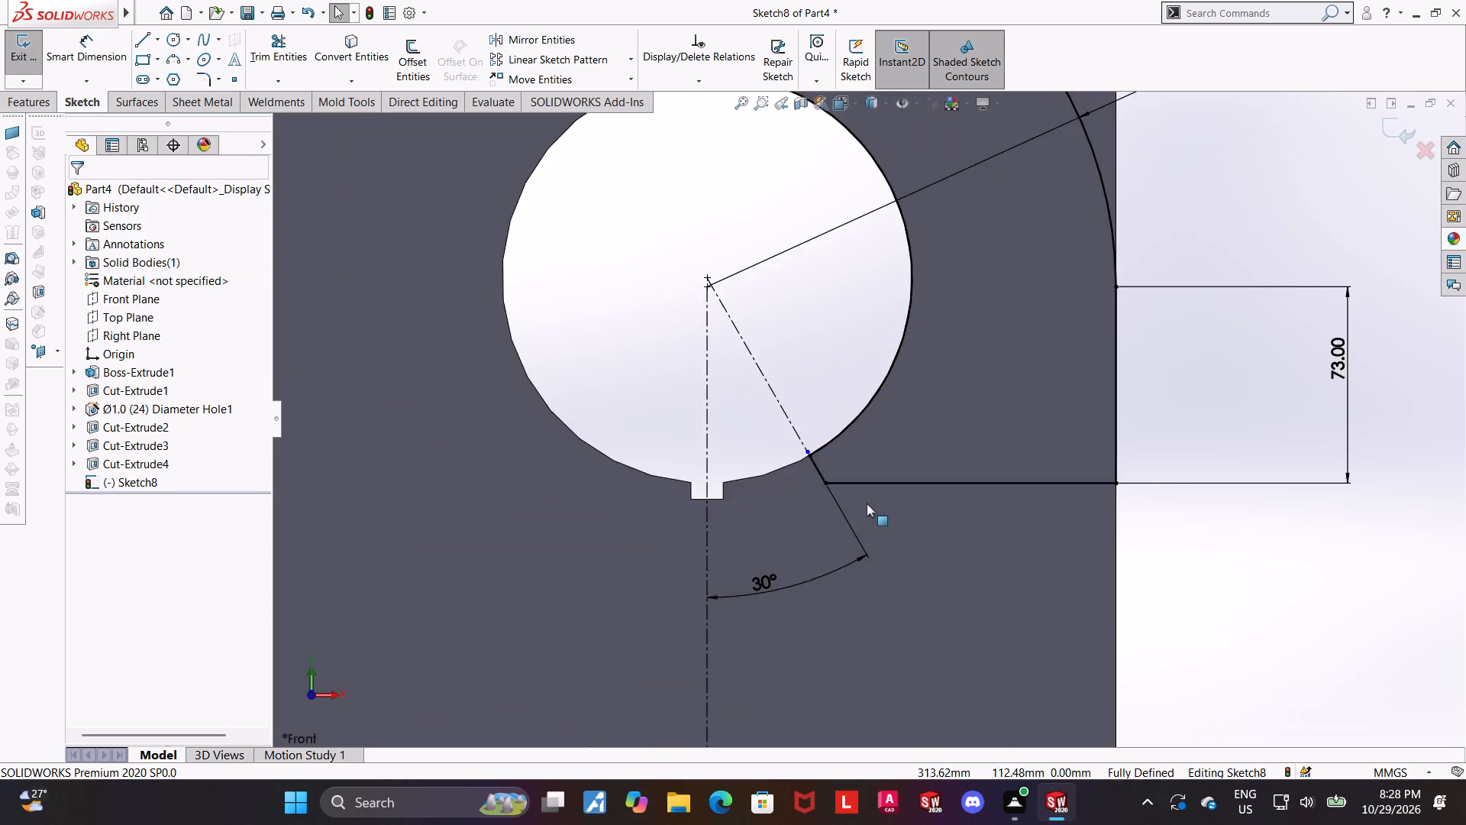
scroll(867, 503, up, 4)
scroll(1033, 489, up, 1)
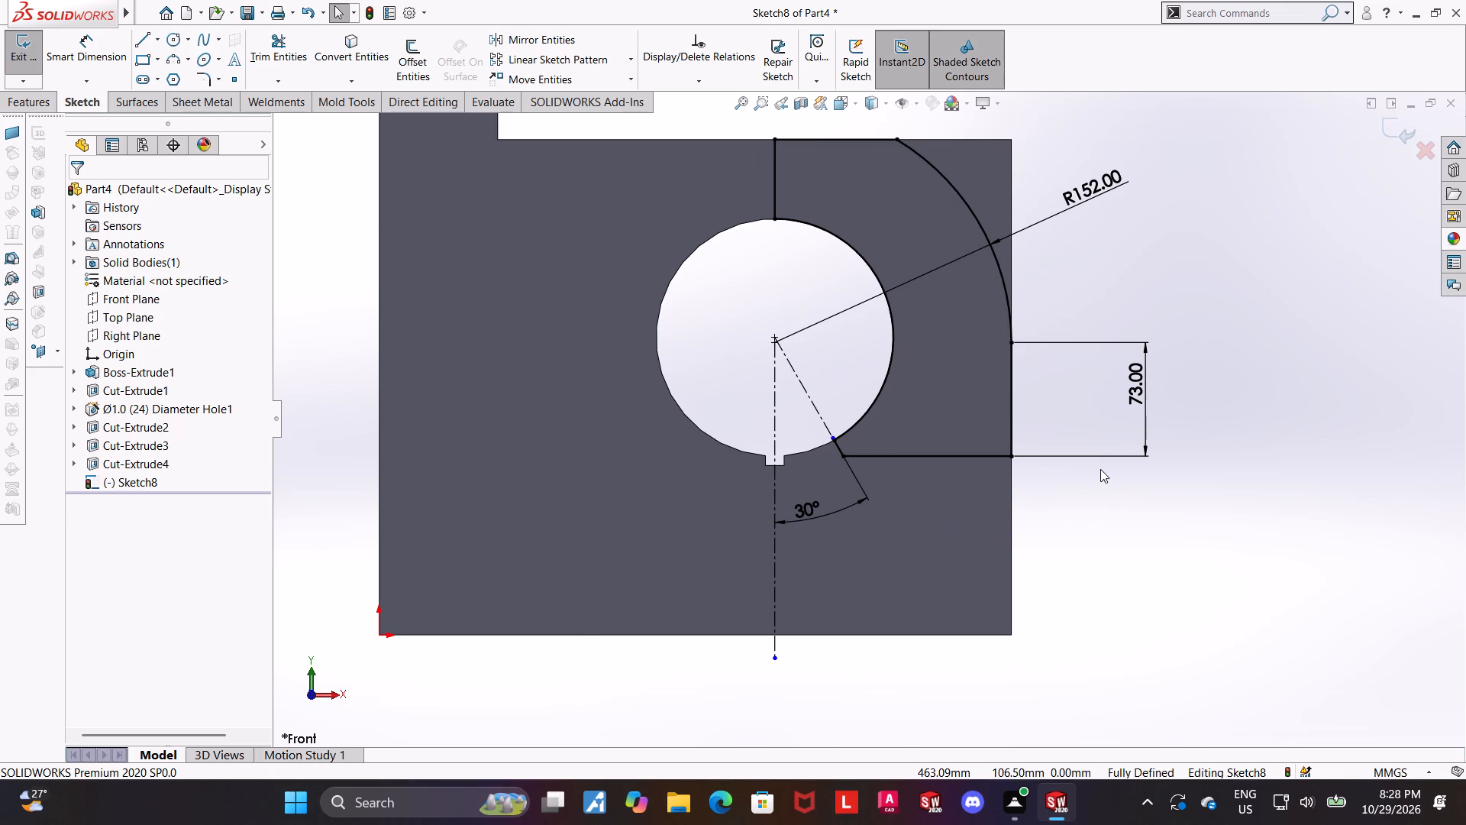
scroll(1096, 467, up, 2)
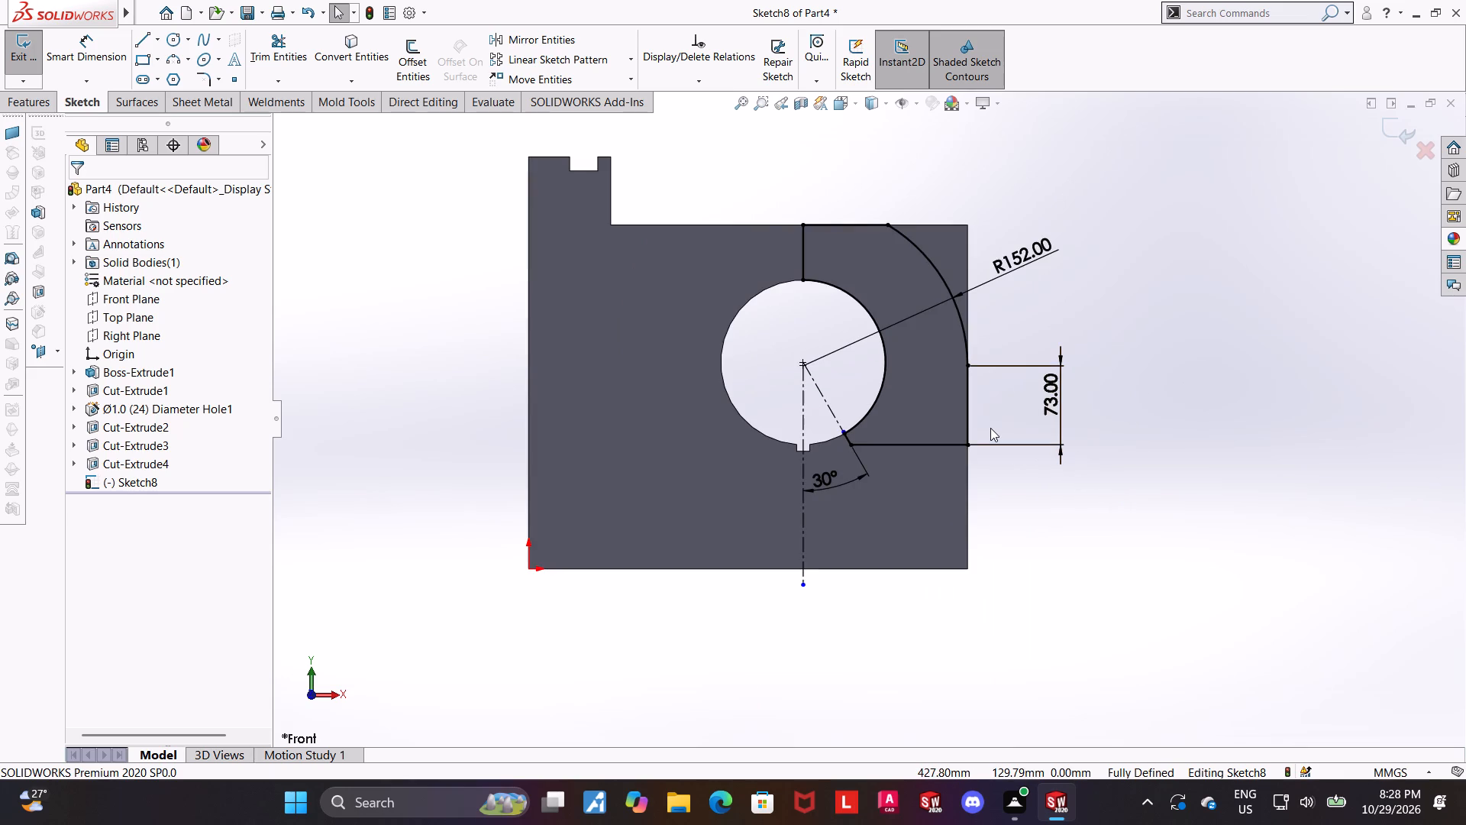
click(1083, 487)
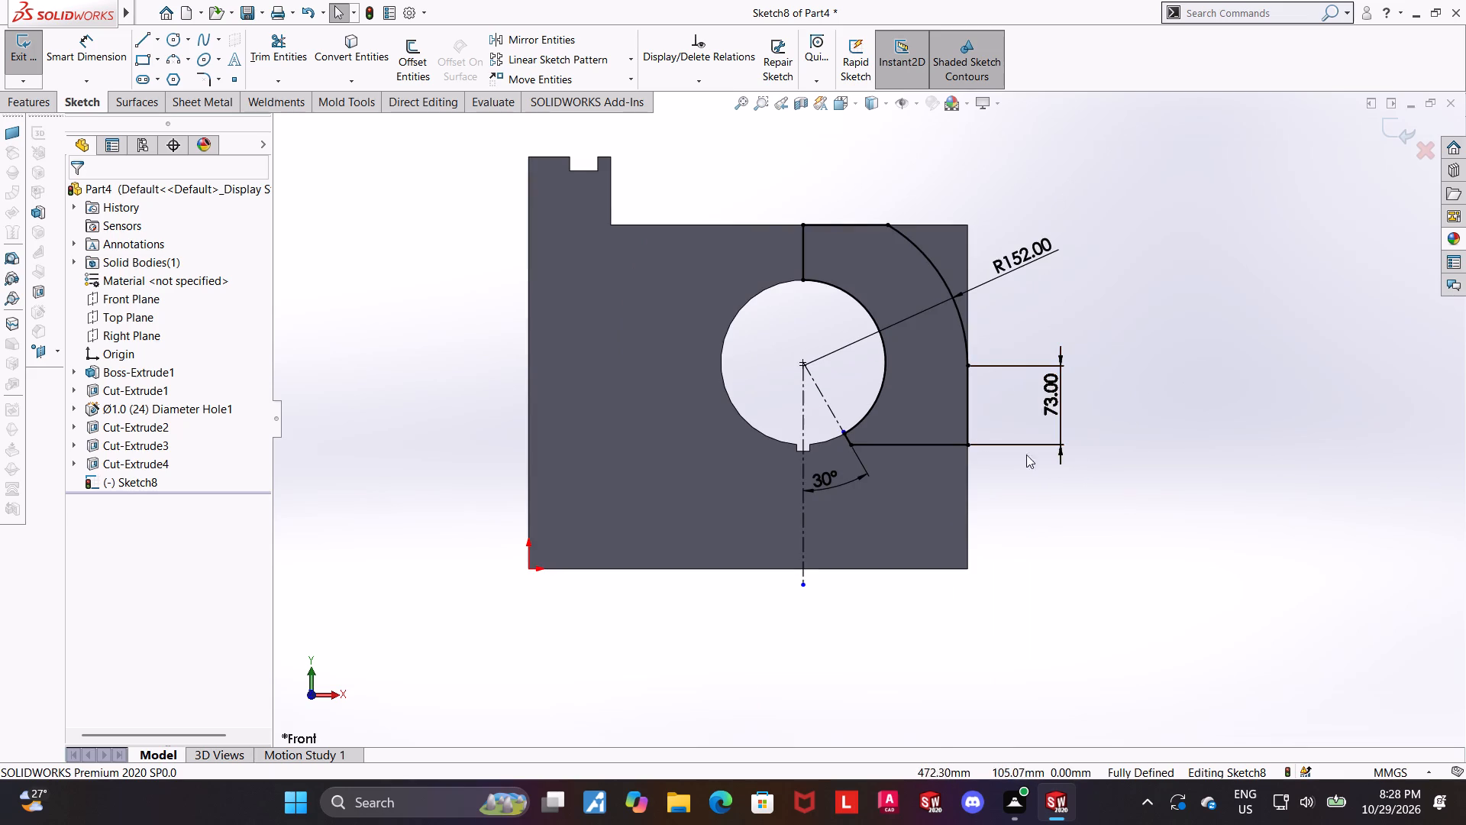
scroll(957, 421, down, 1)
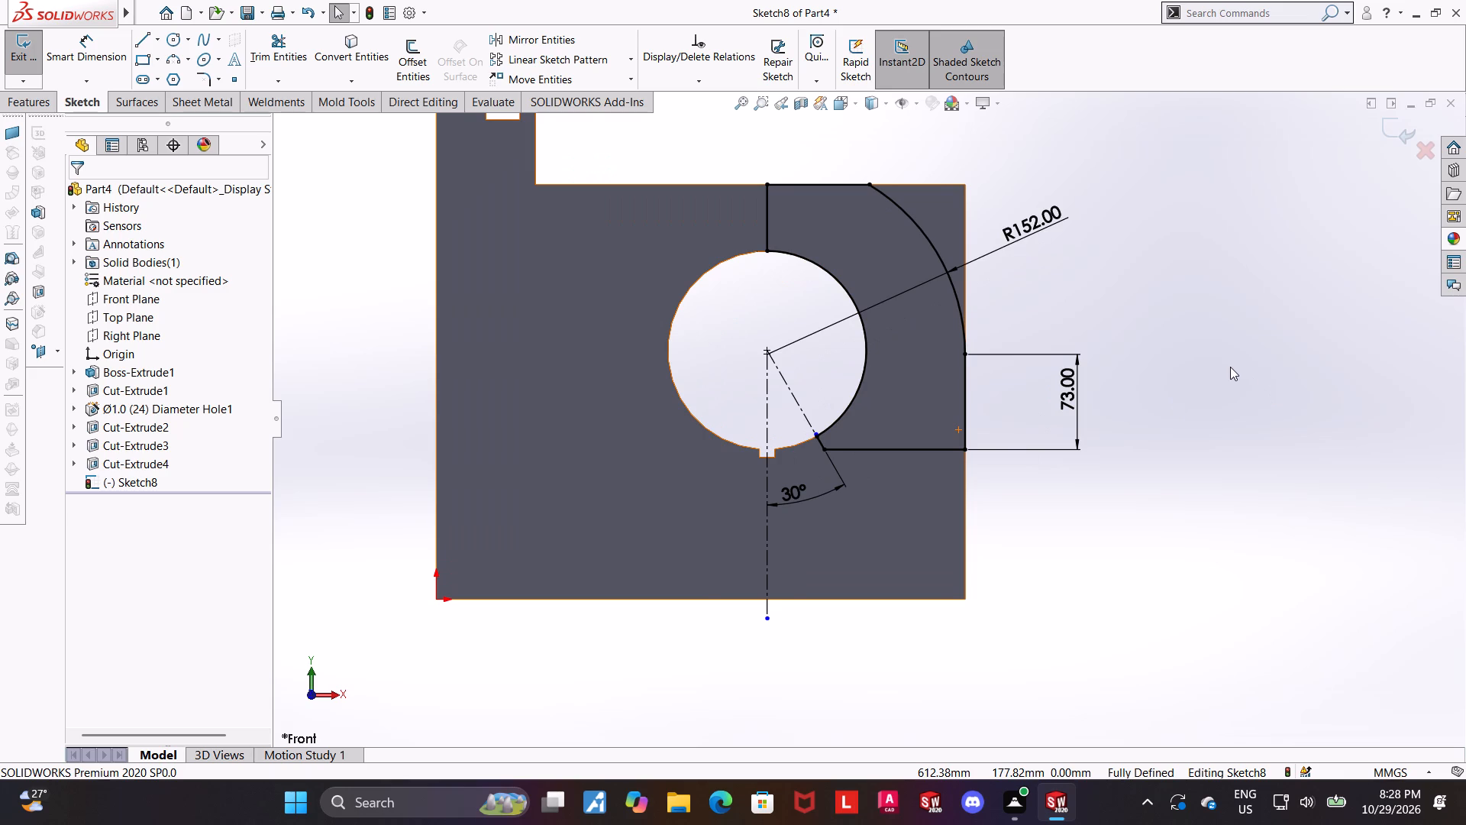
middle_drag(1224, 367, 1180, 384)
middle_drag(1160, 391, 1098, 478)
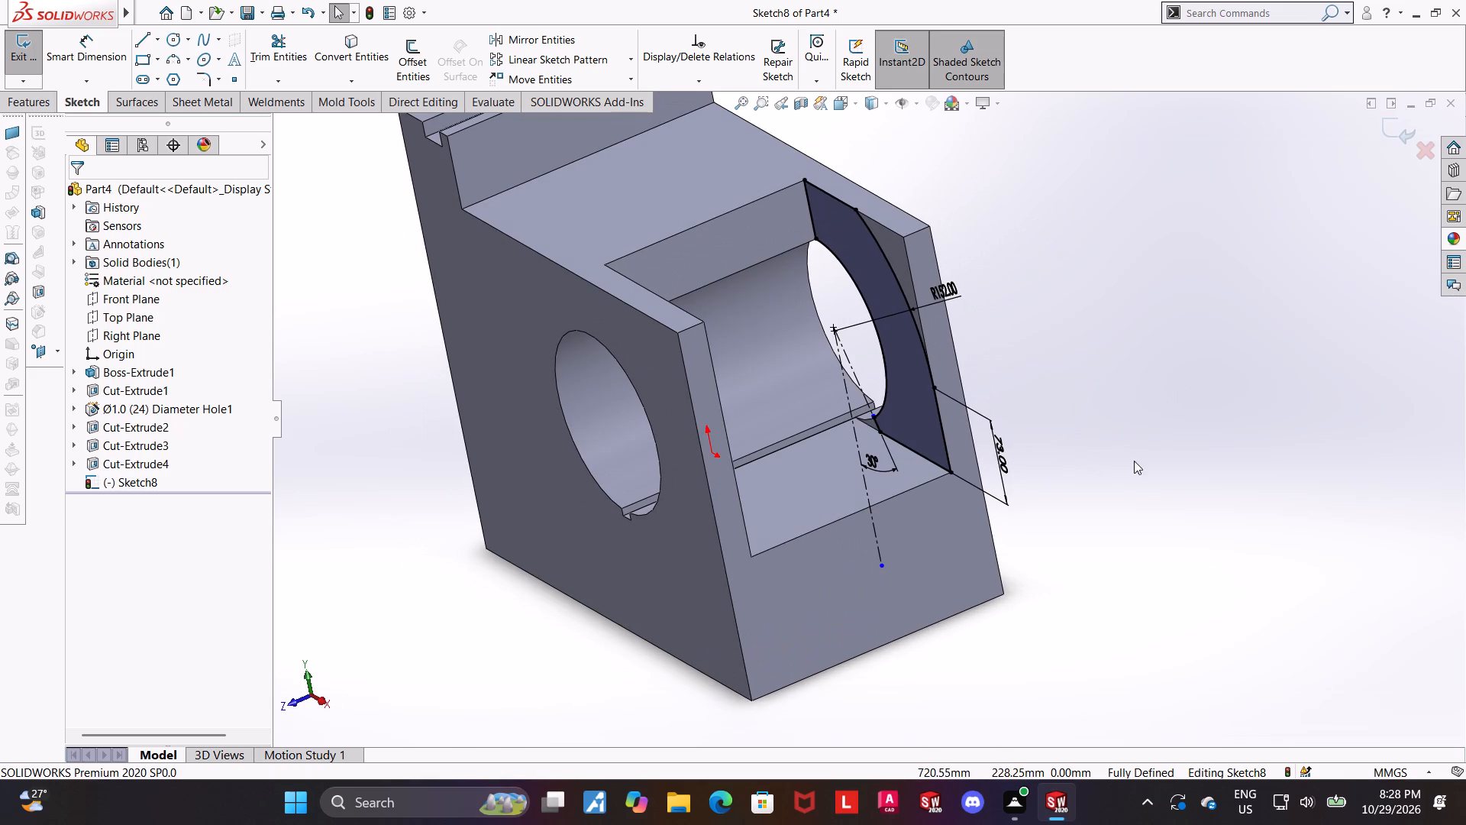
middle_drag(1164, 442, 1235, 445)
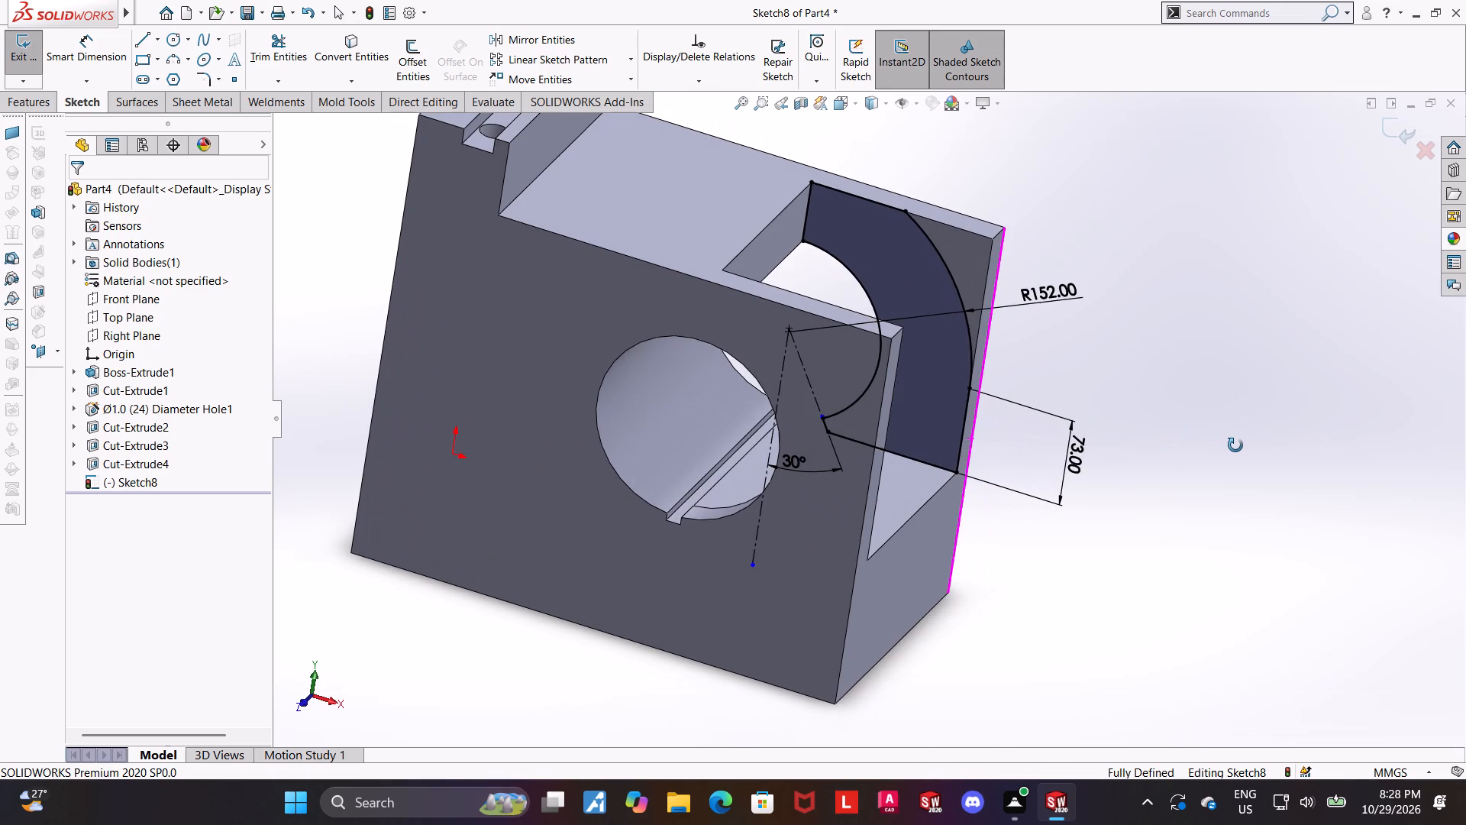
middle_drag(1235, 445, 1264, 510)
middle_drag(1245, 419, 1190, 411)
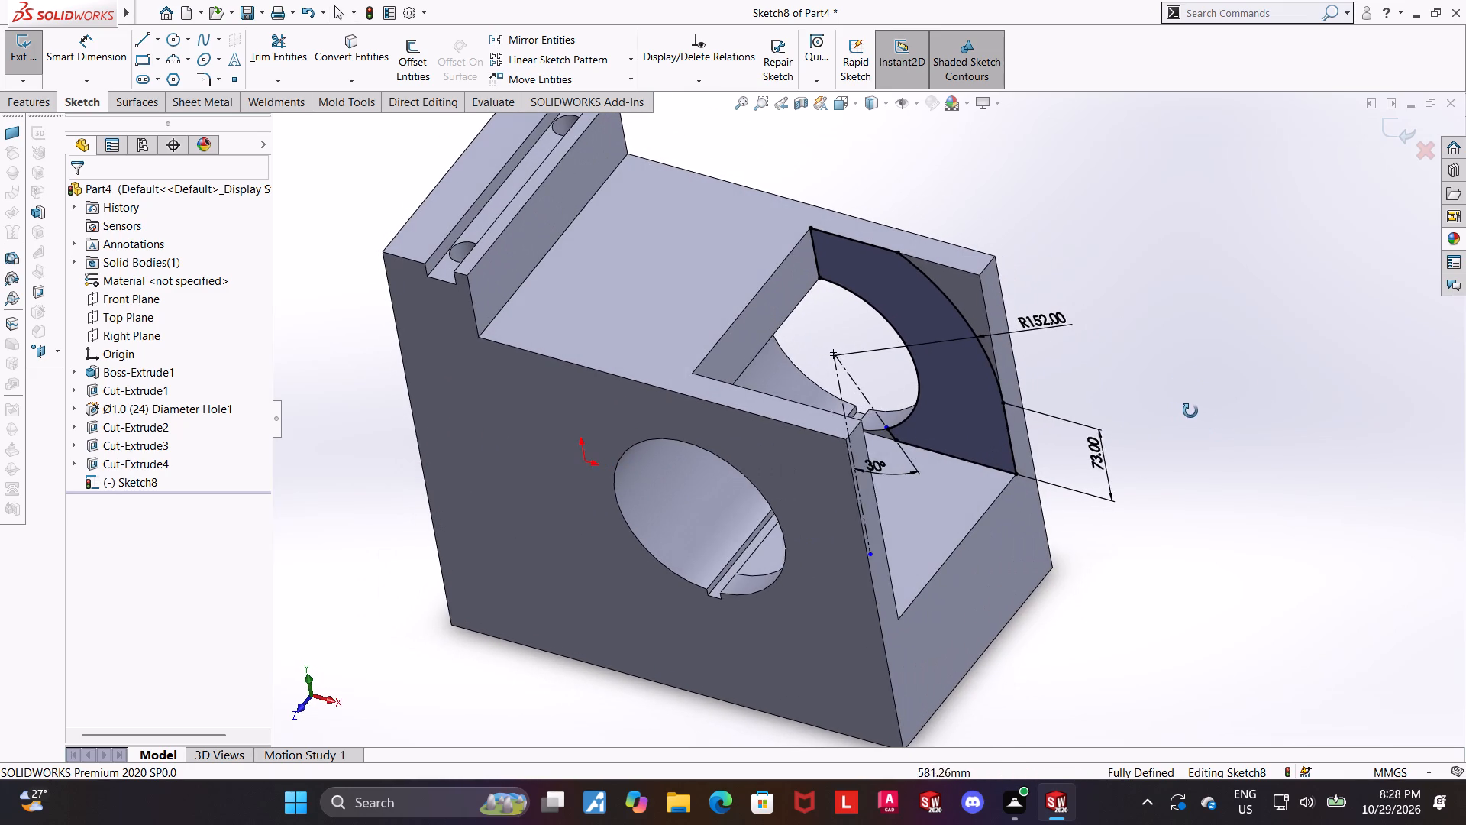
middle_drag(1190, 411, 1191, 409)
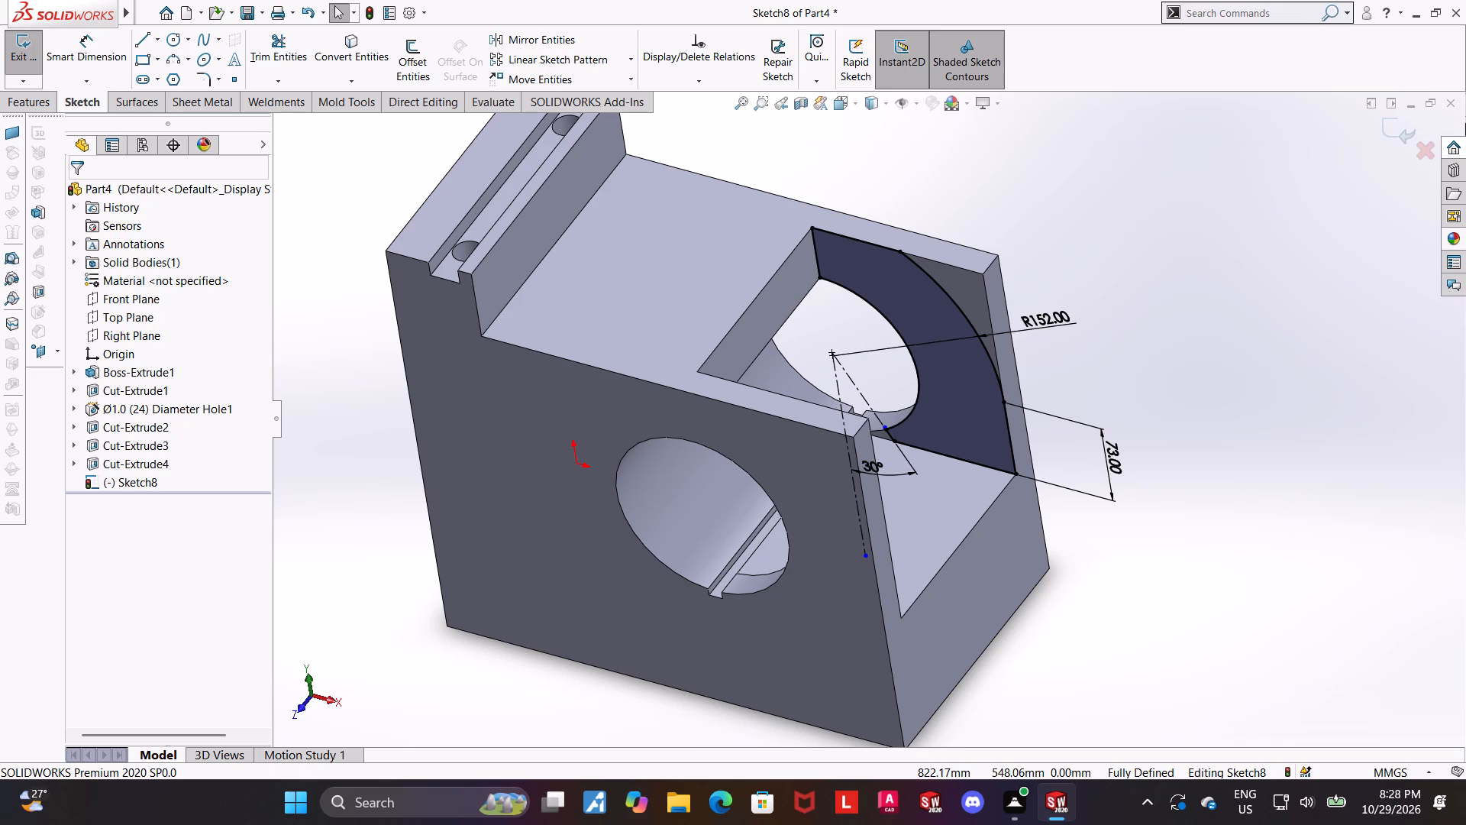
Extrude the closed corner profile from the pocket's inner wall by (228.67 − 139)/2 = 44.835 mm, merged with the block.
click(1393, 128)
click(20, 58)
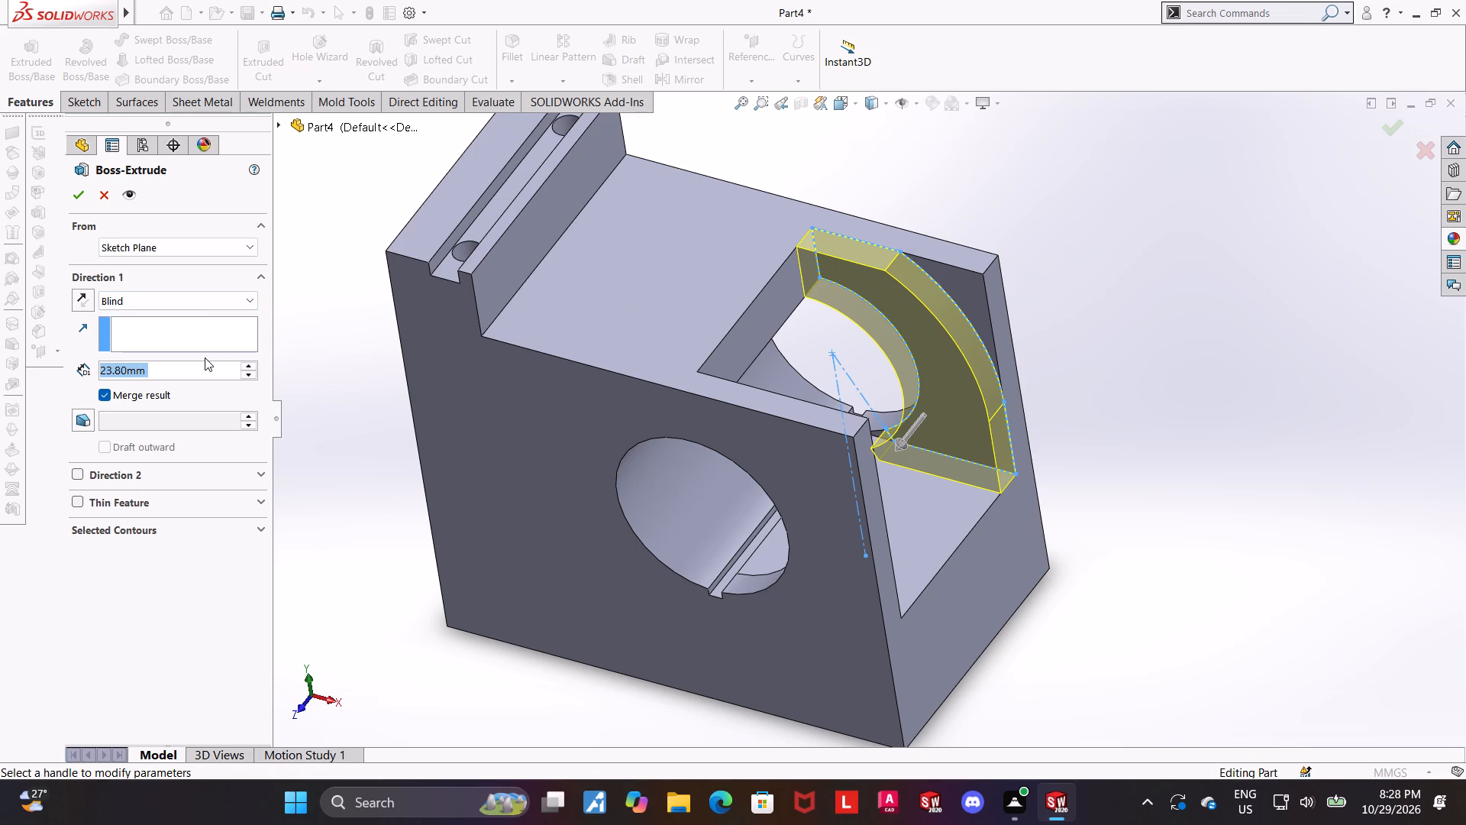
text(228.)
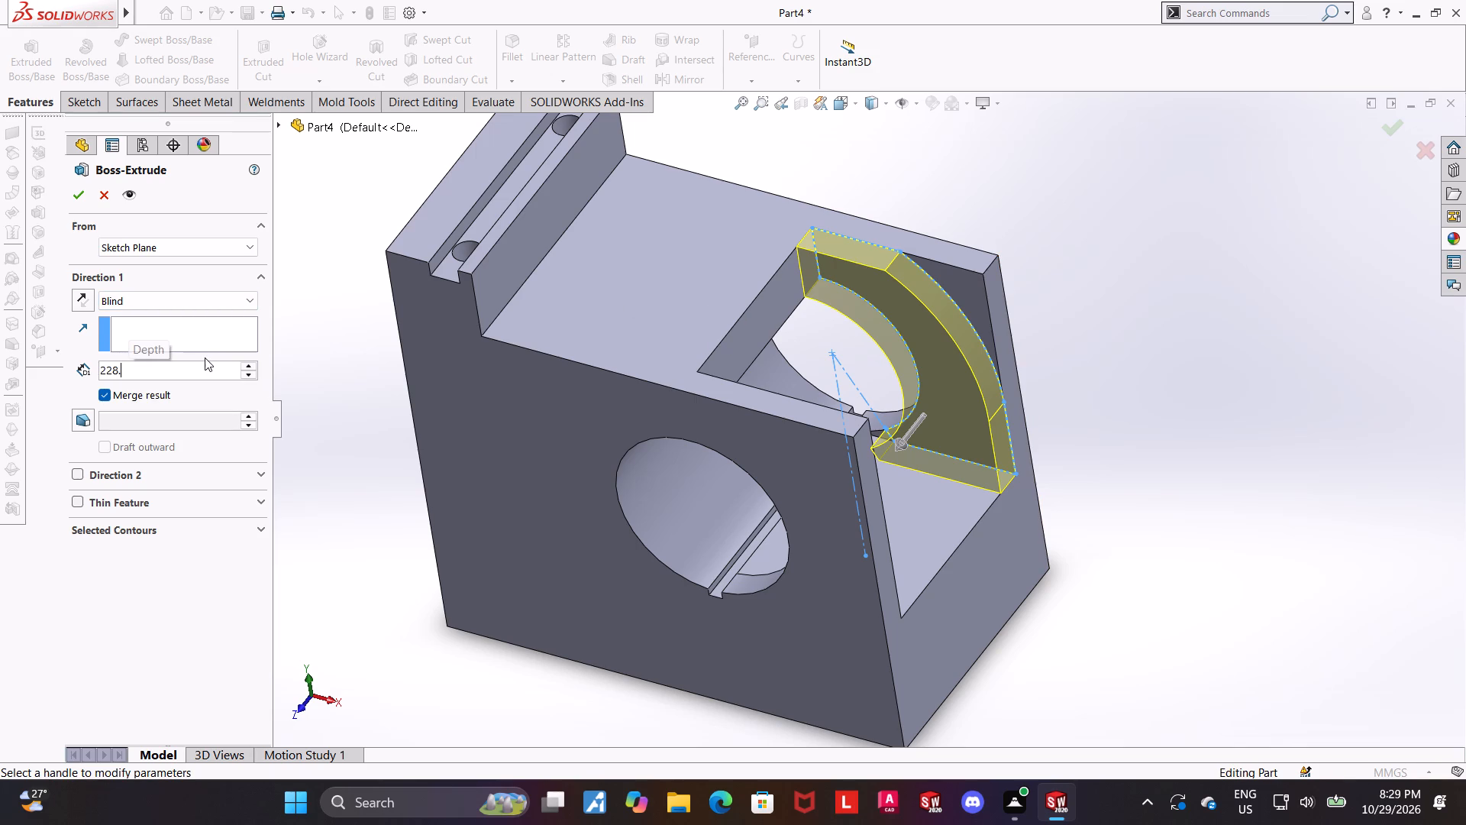
key(9)
key(BackSpace)
text(67)
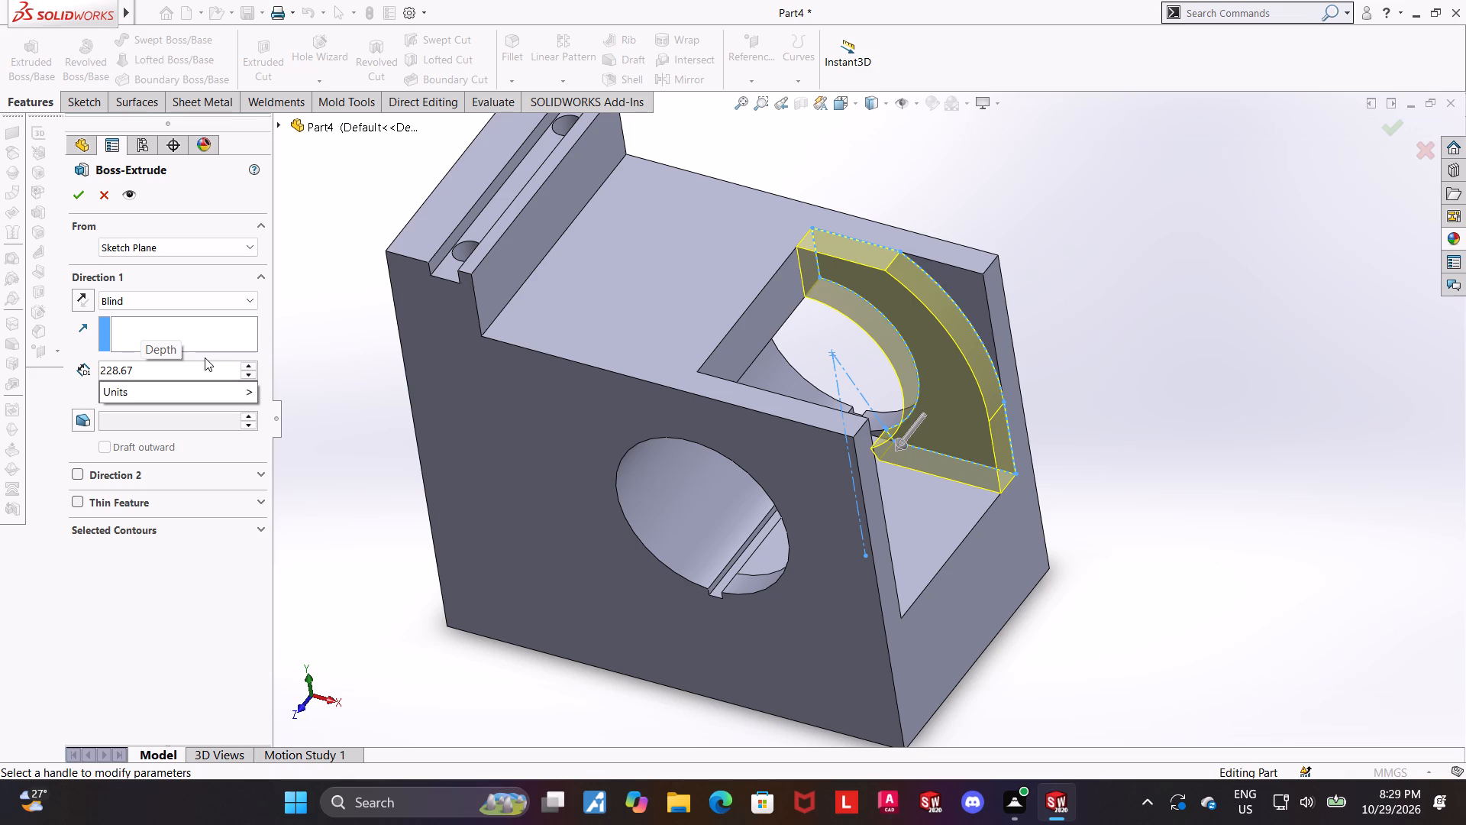
key(minus)
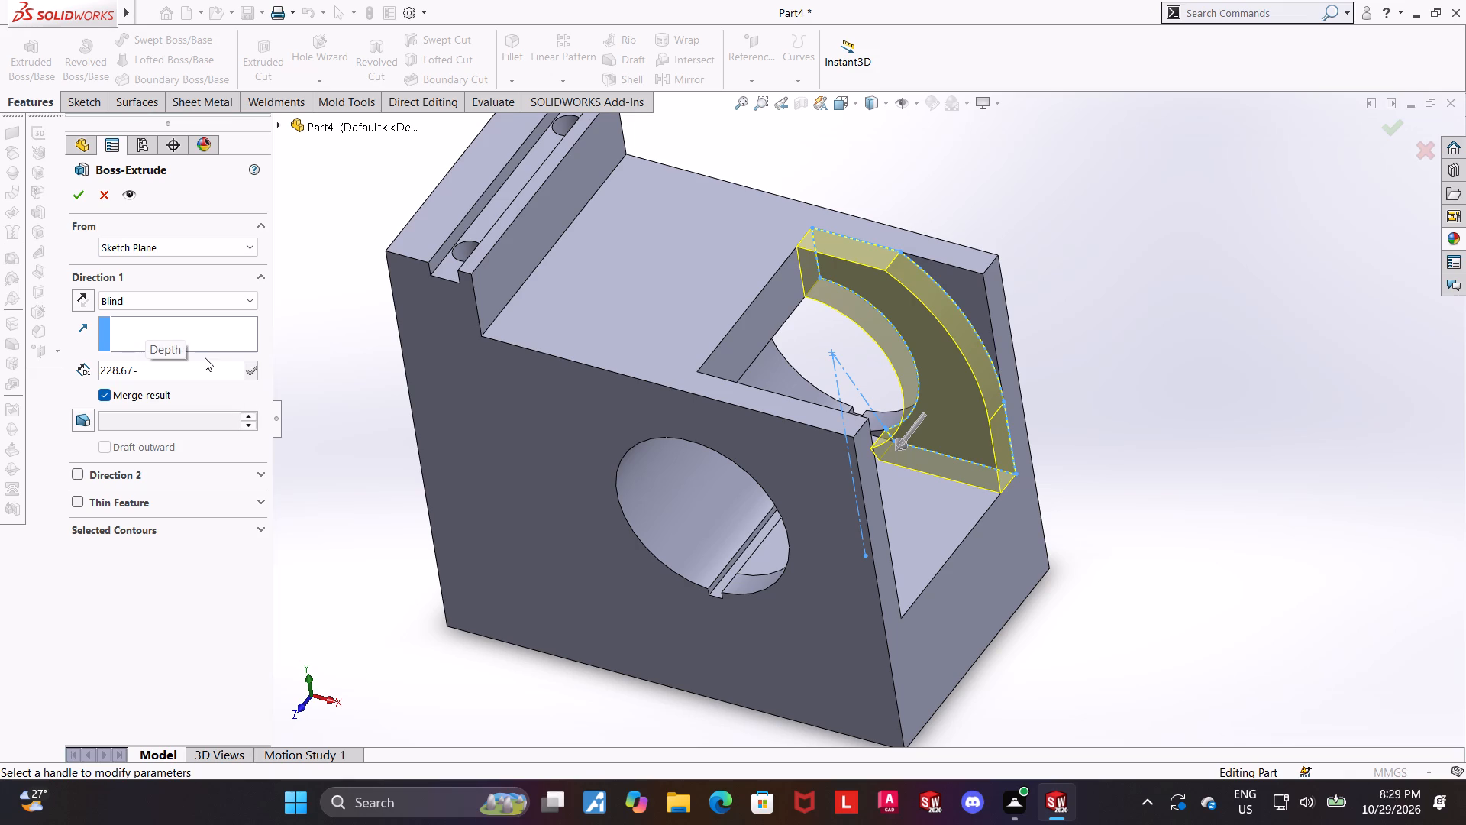
text(139)
key(Return)
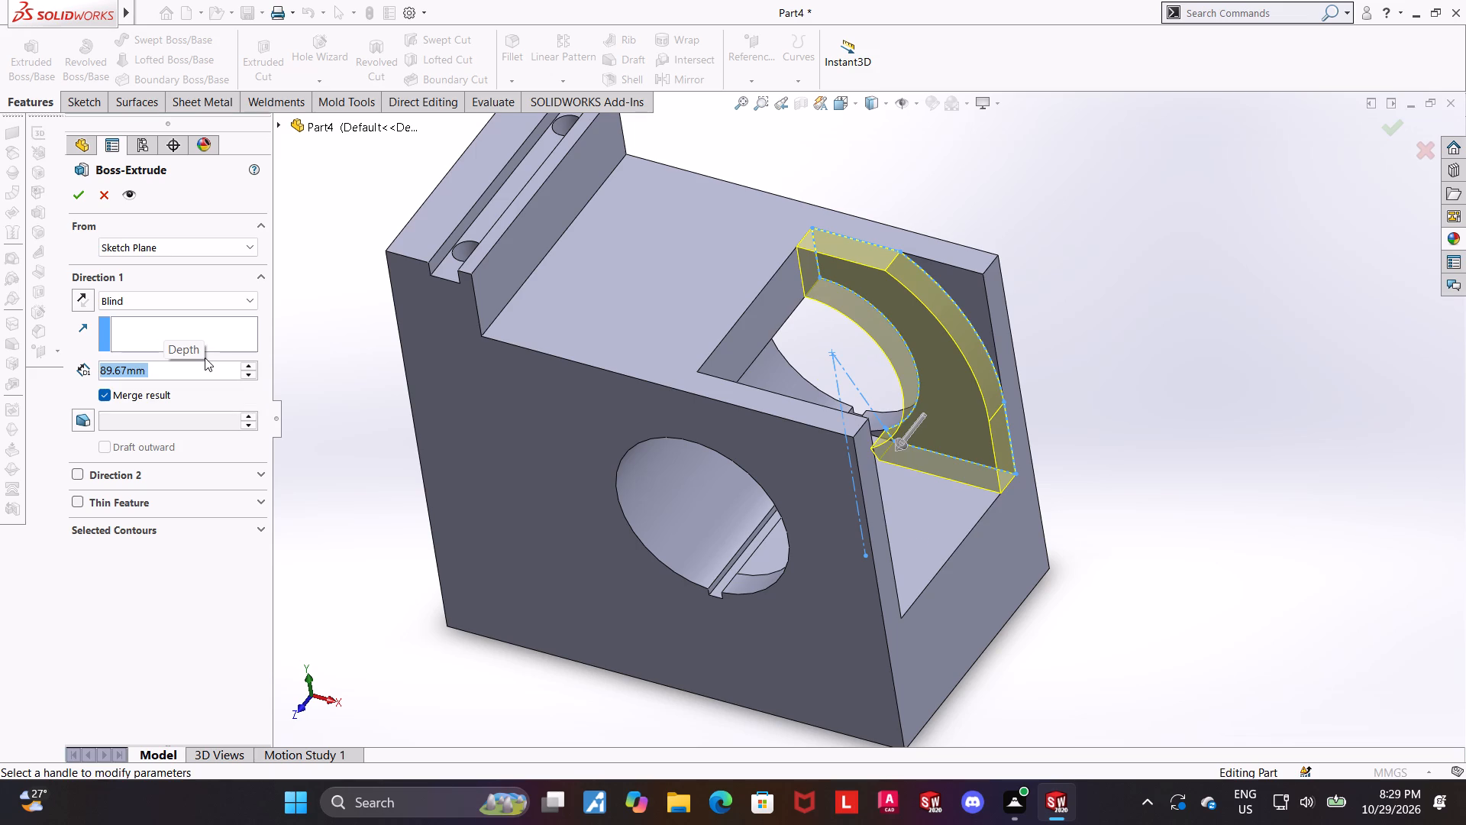
click(205, 369)
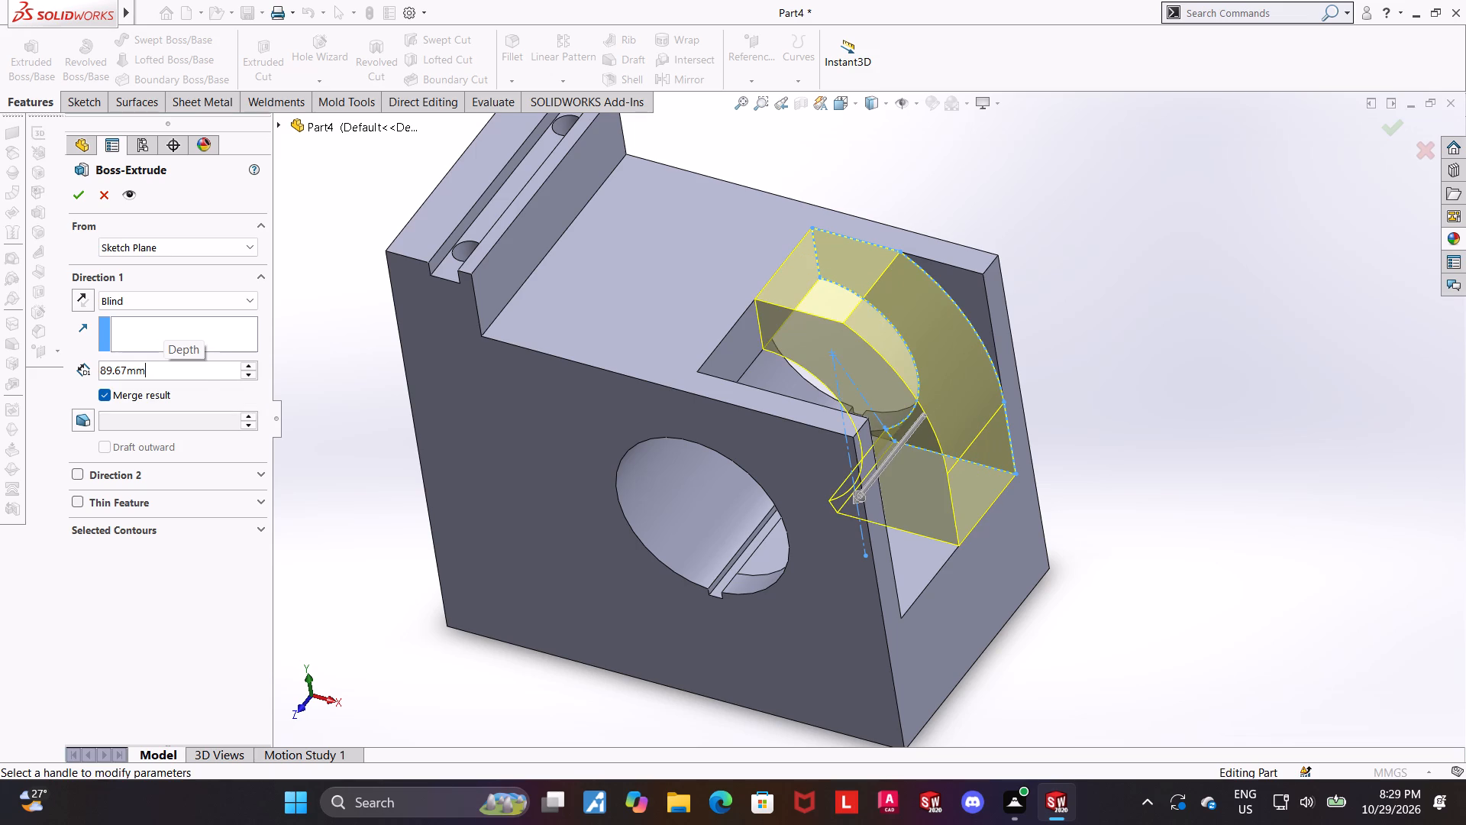
text(/2)
key(Return)
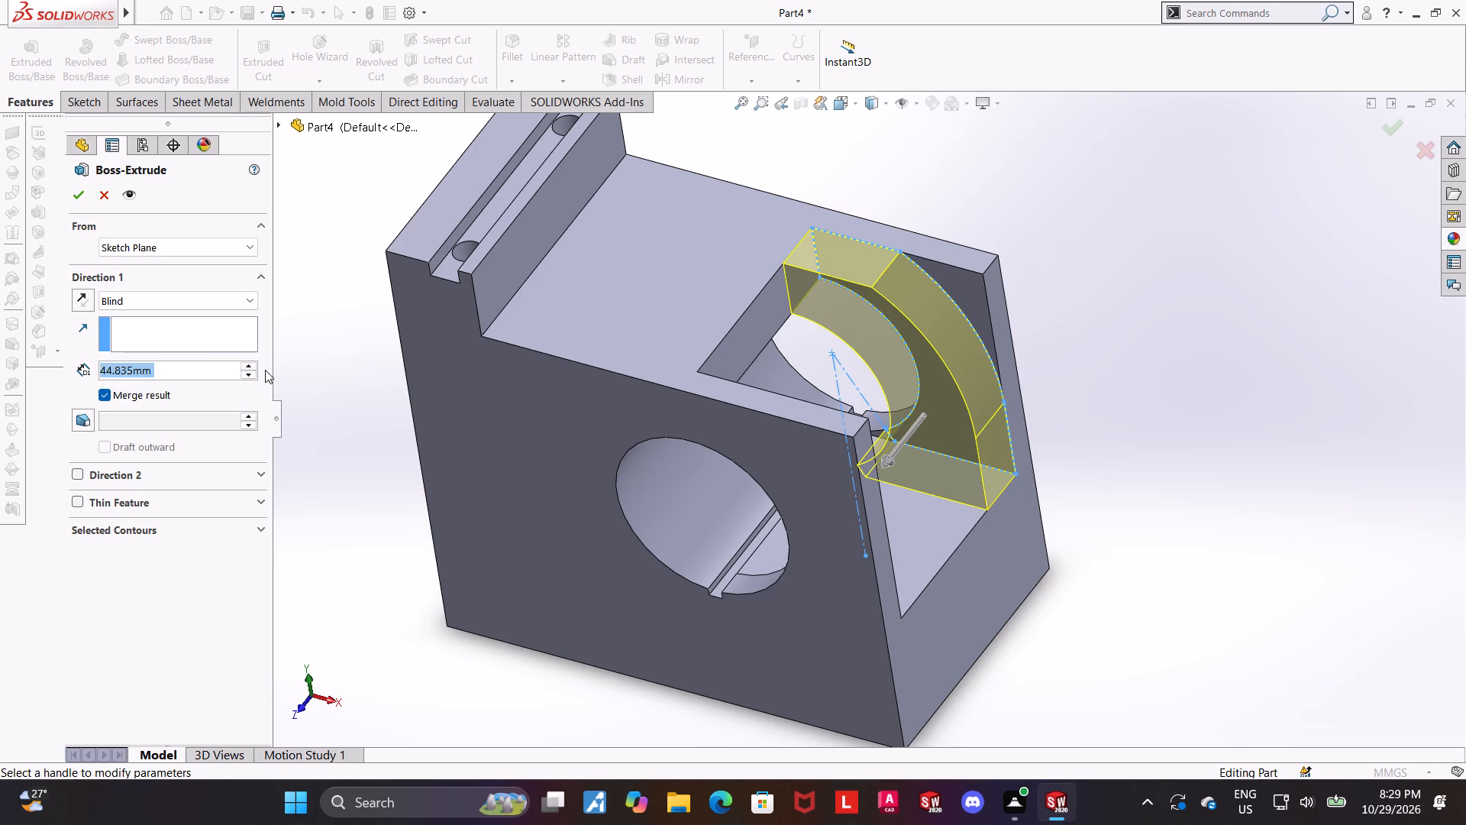
click(399, 429)
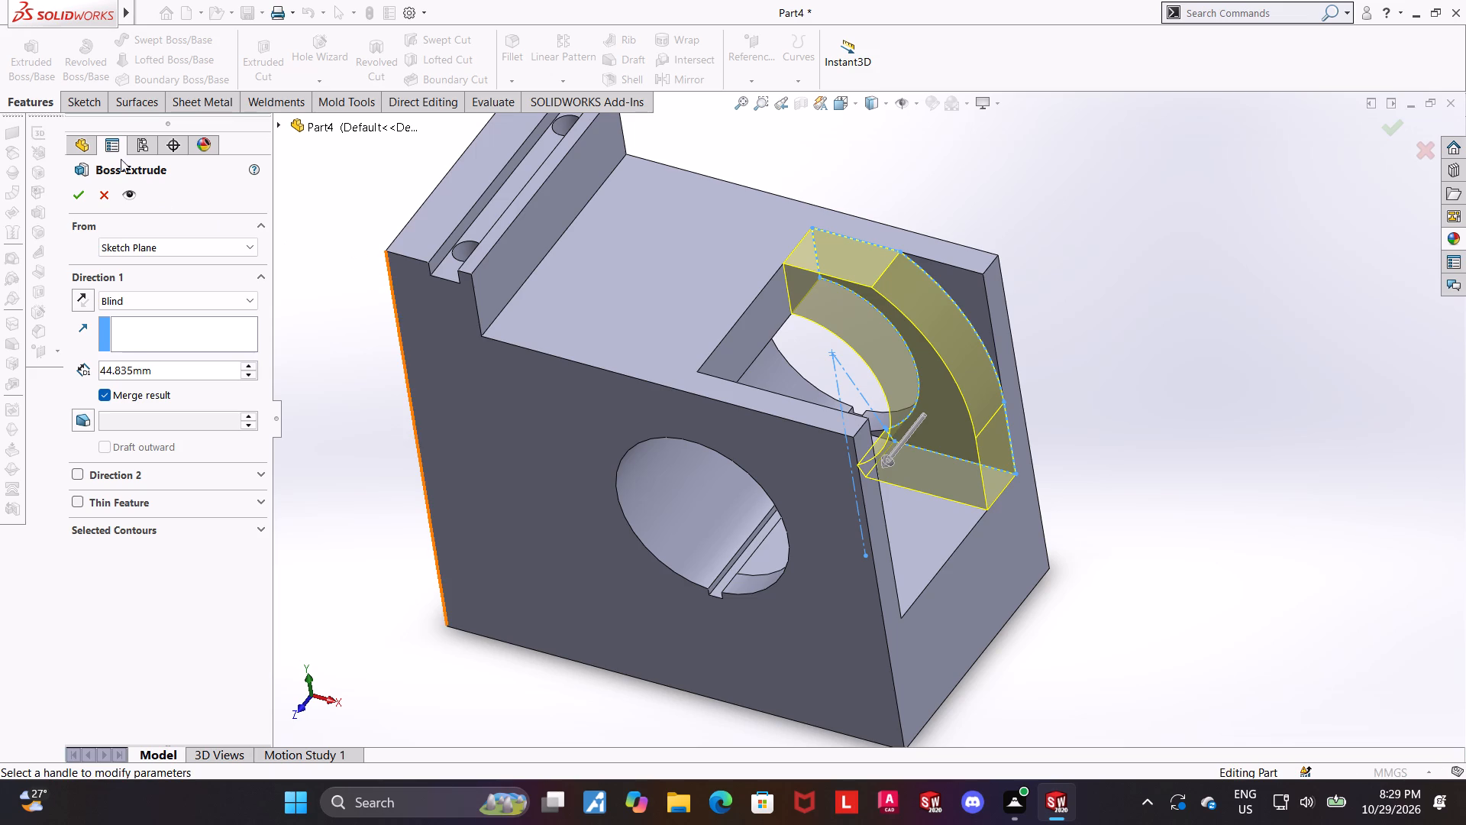
click(81, 195)
click(355, 383)
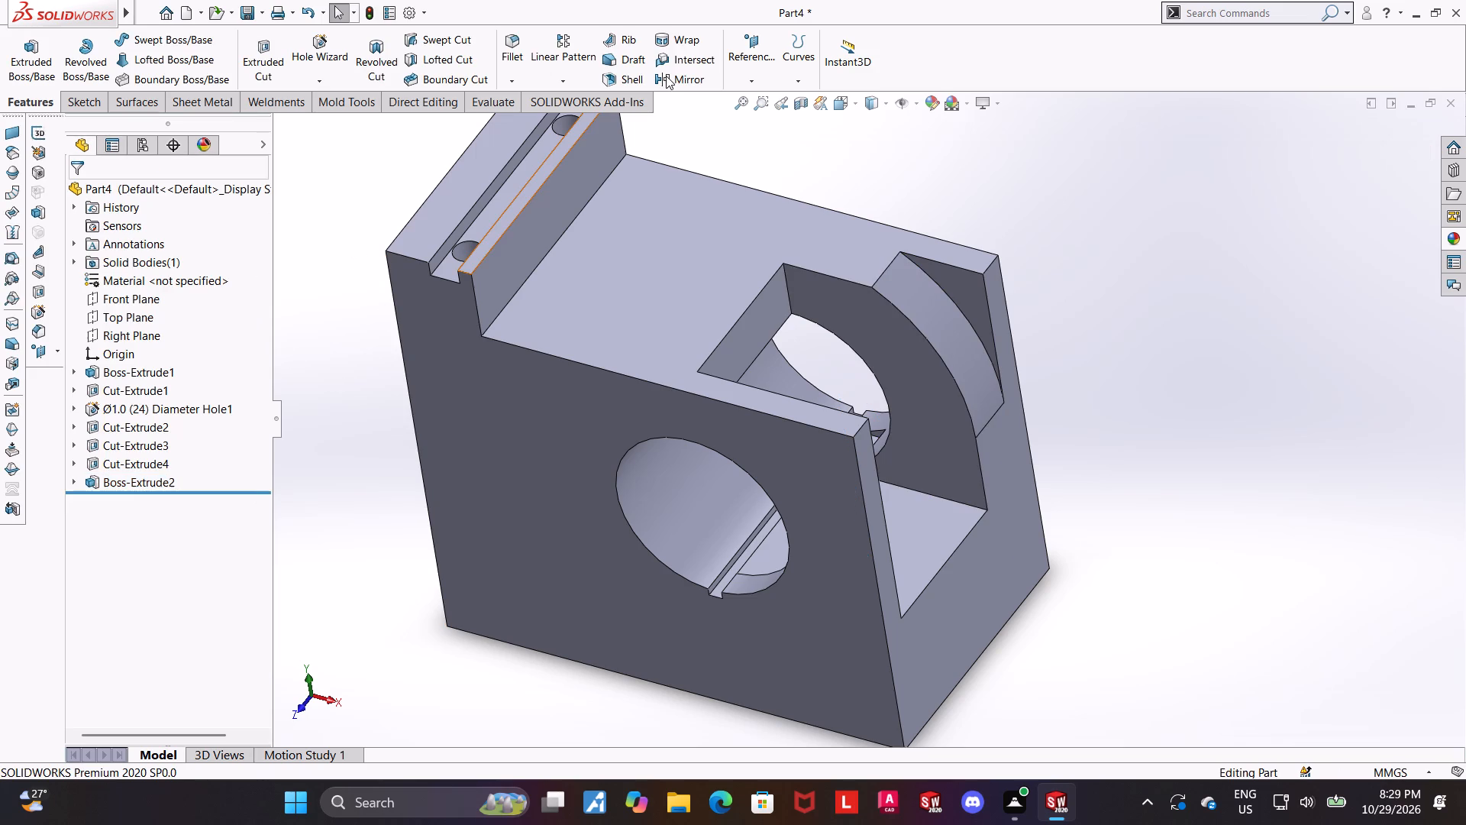
Mirror the extruded corner piece about the Front Plane onto the pocket's opposite wall.
click(668, 81)
click(281, 118)
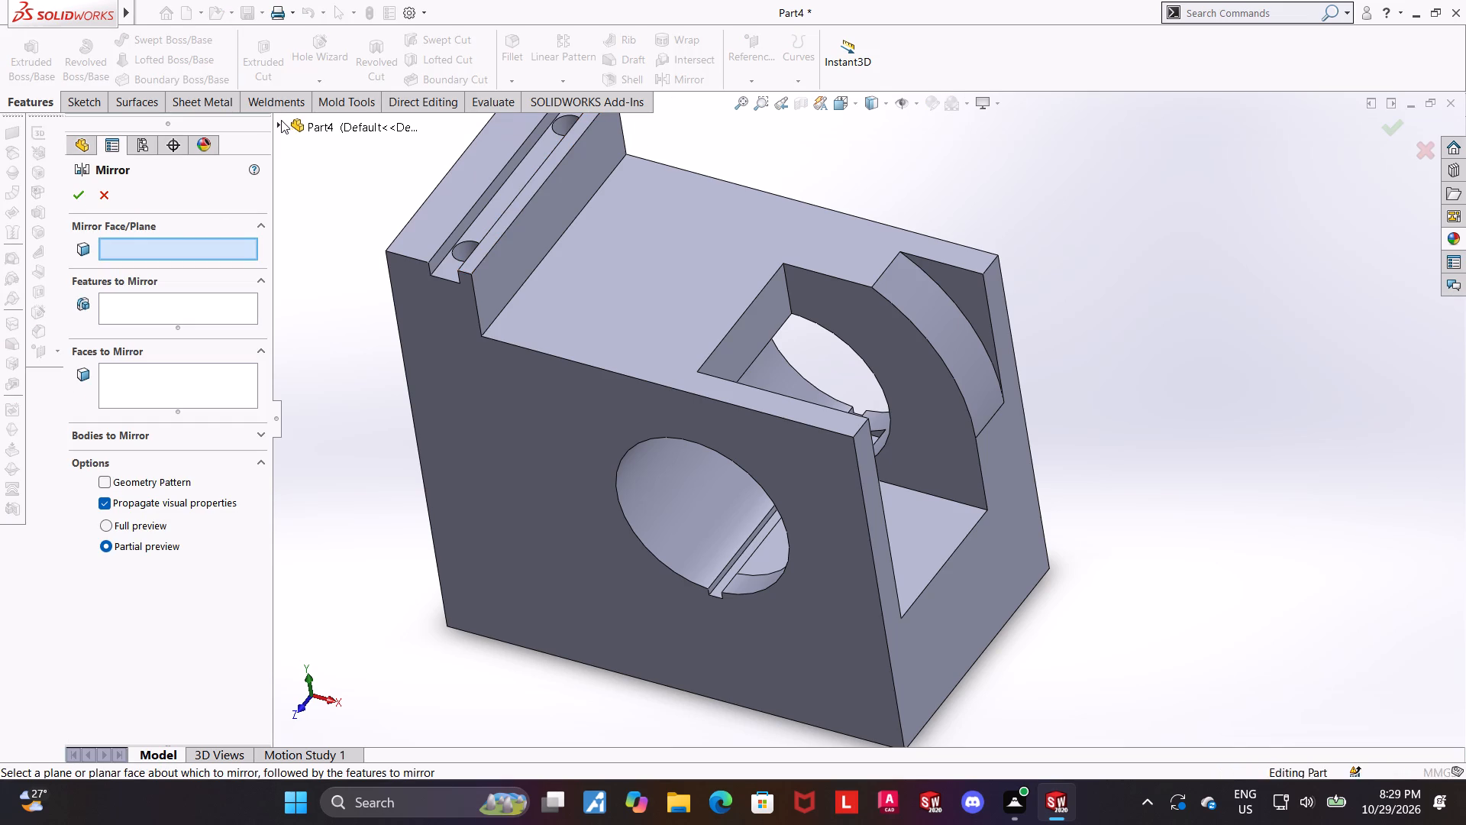
click(334, 235)
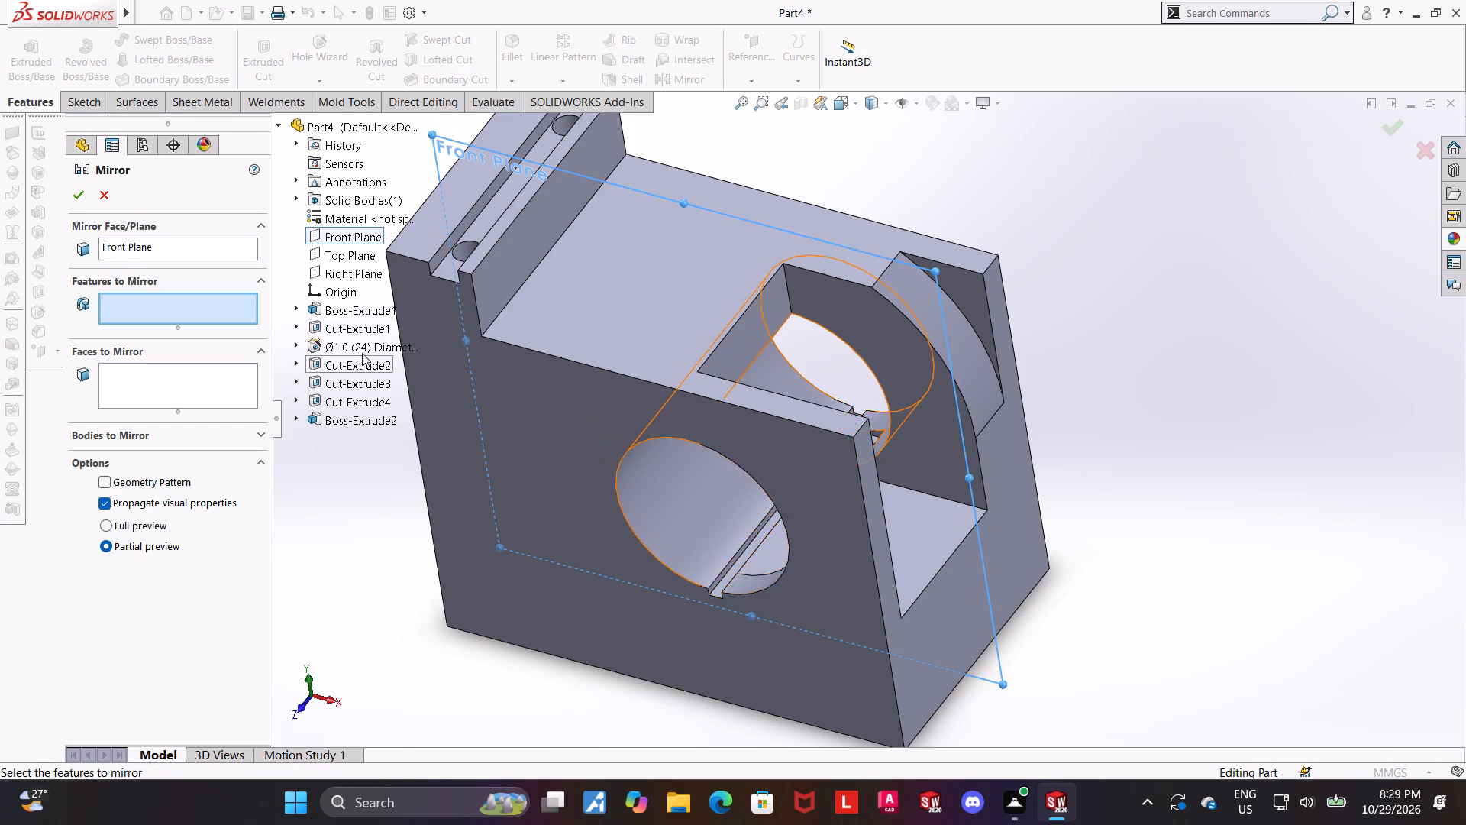
click(350, 422)
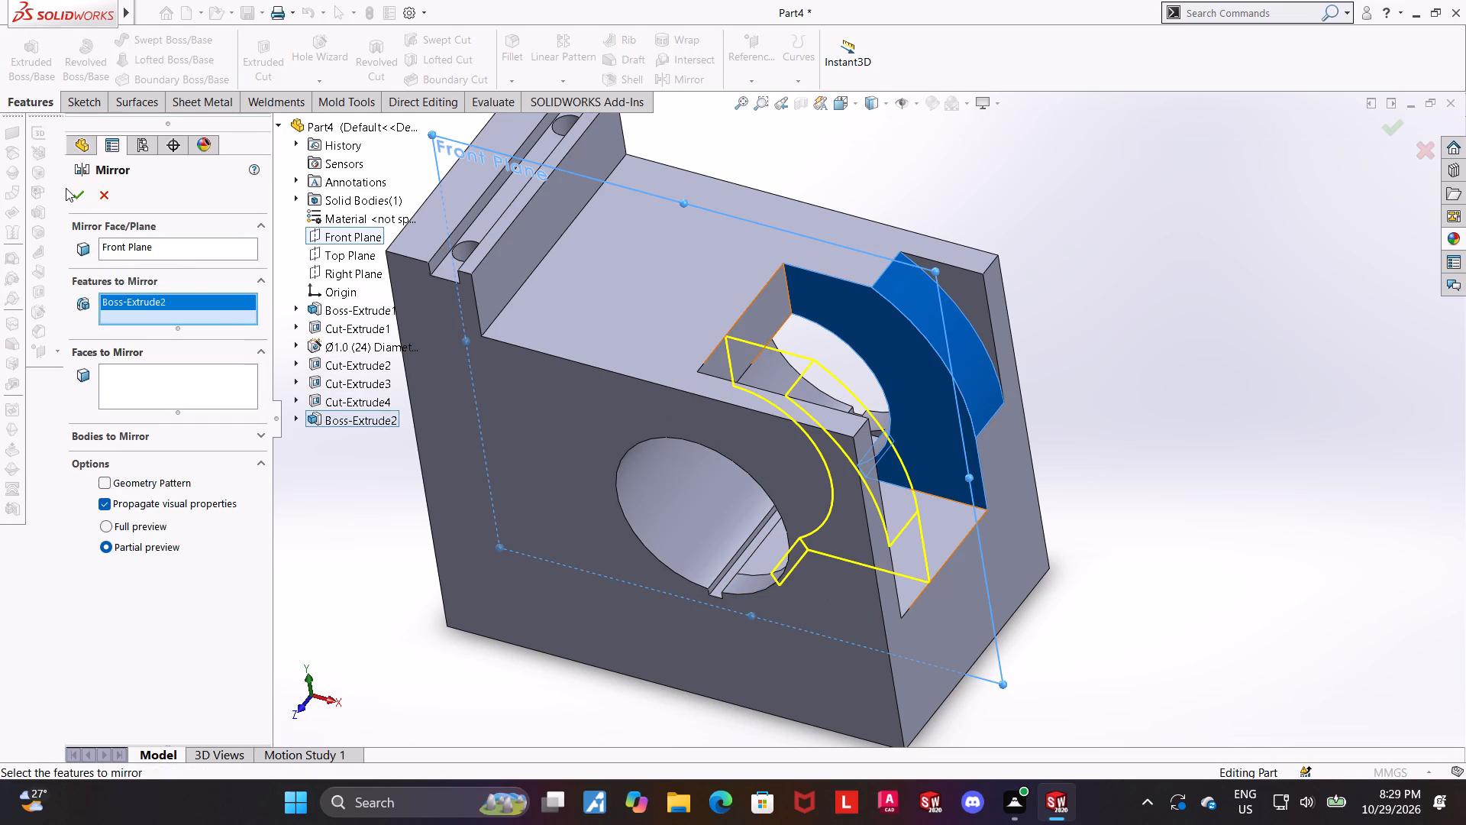
click(82, 194)
click(1374, 447)
Examine the two corner pieces in the pocket from several angles.
middle_drag(1246, 425, 1221, 426)
scroll(958, 428, down, 1)
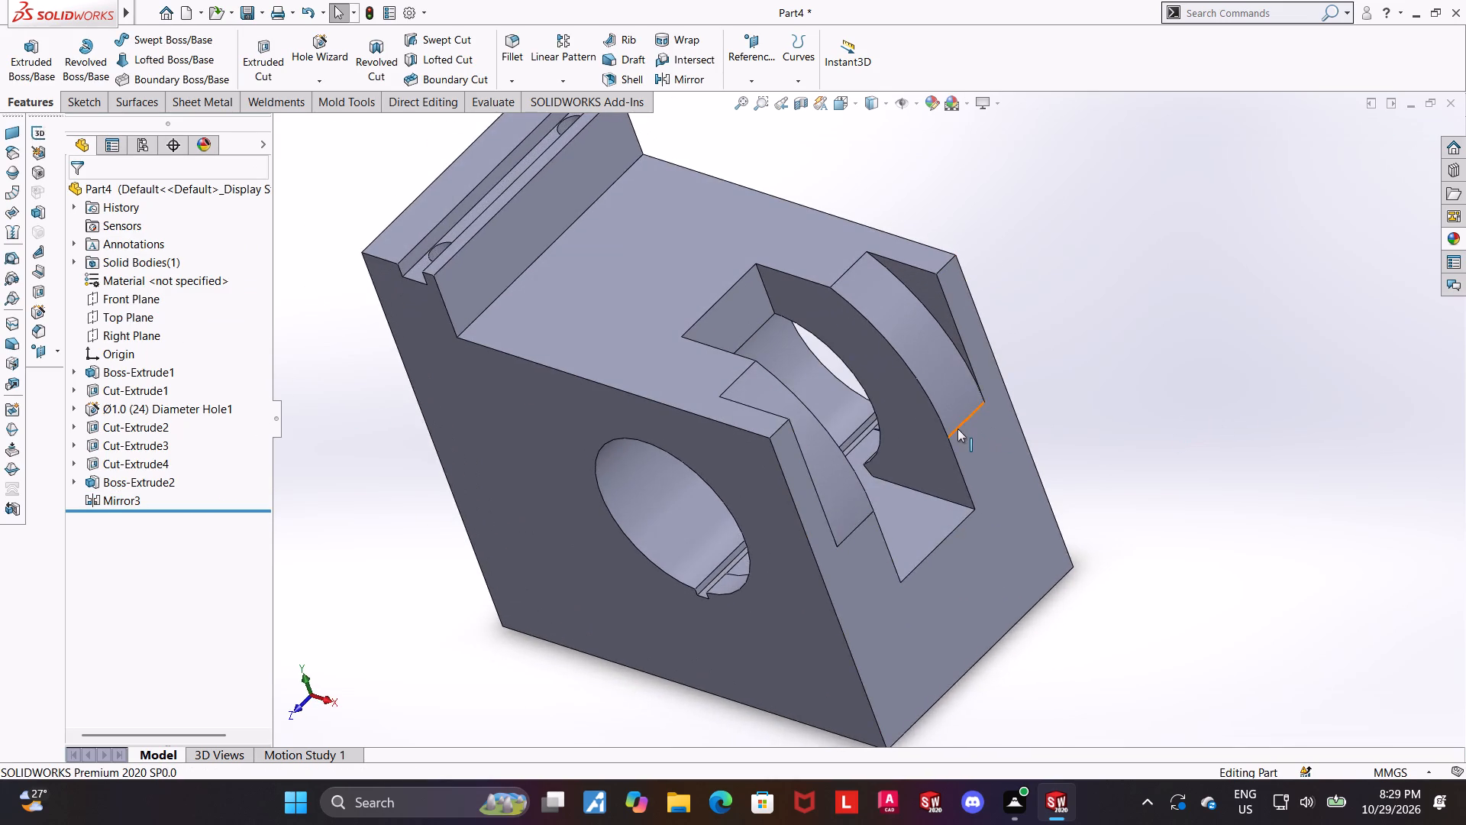
scroll(957, 429, down, 1)
middle_drag(950, 432, 954, 390)
scroll(954, 390, up, 5)
middle_click(940, 429)
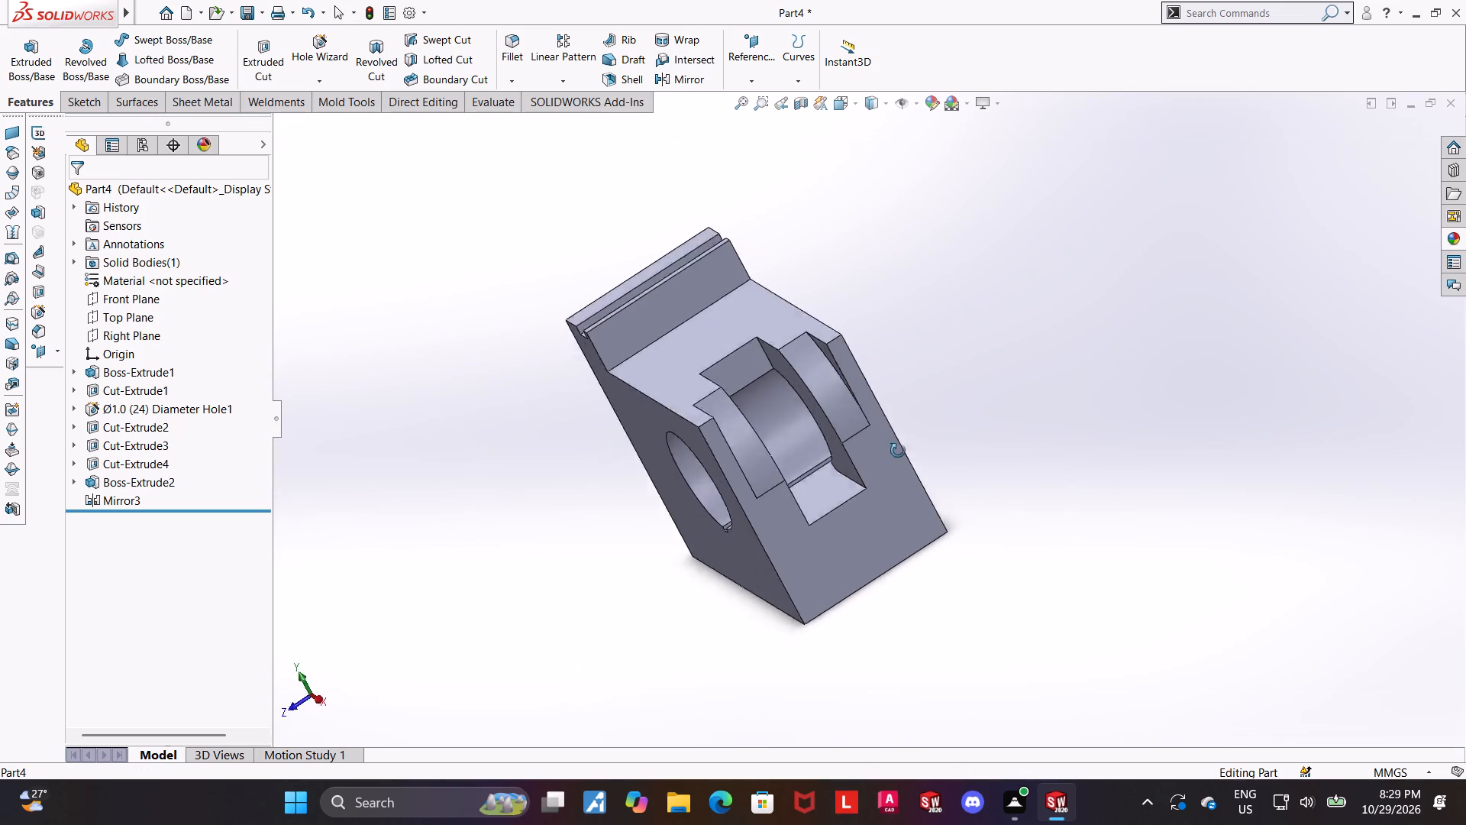
middle_drag(952, 441, 1003, 458)
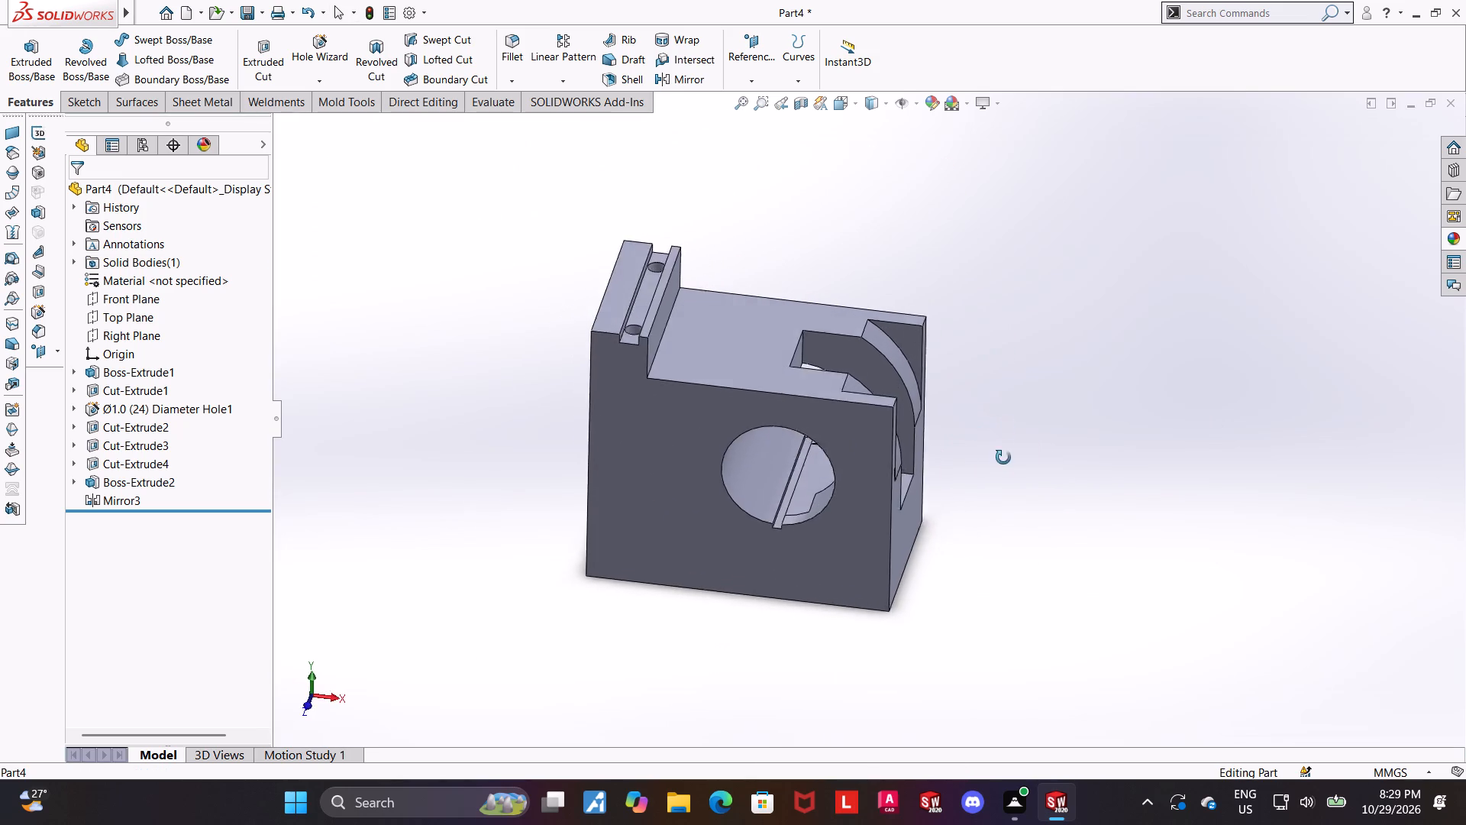
middle_drag(1003, 458, 981, 476)
scroll(900, 334, down, 3)
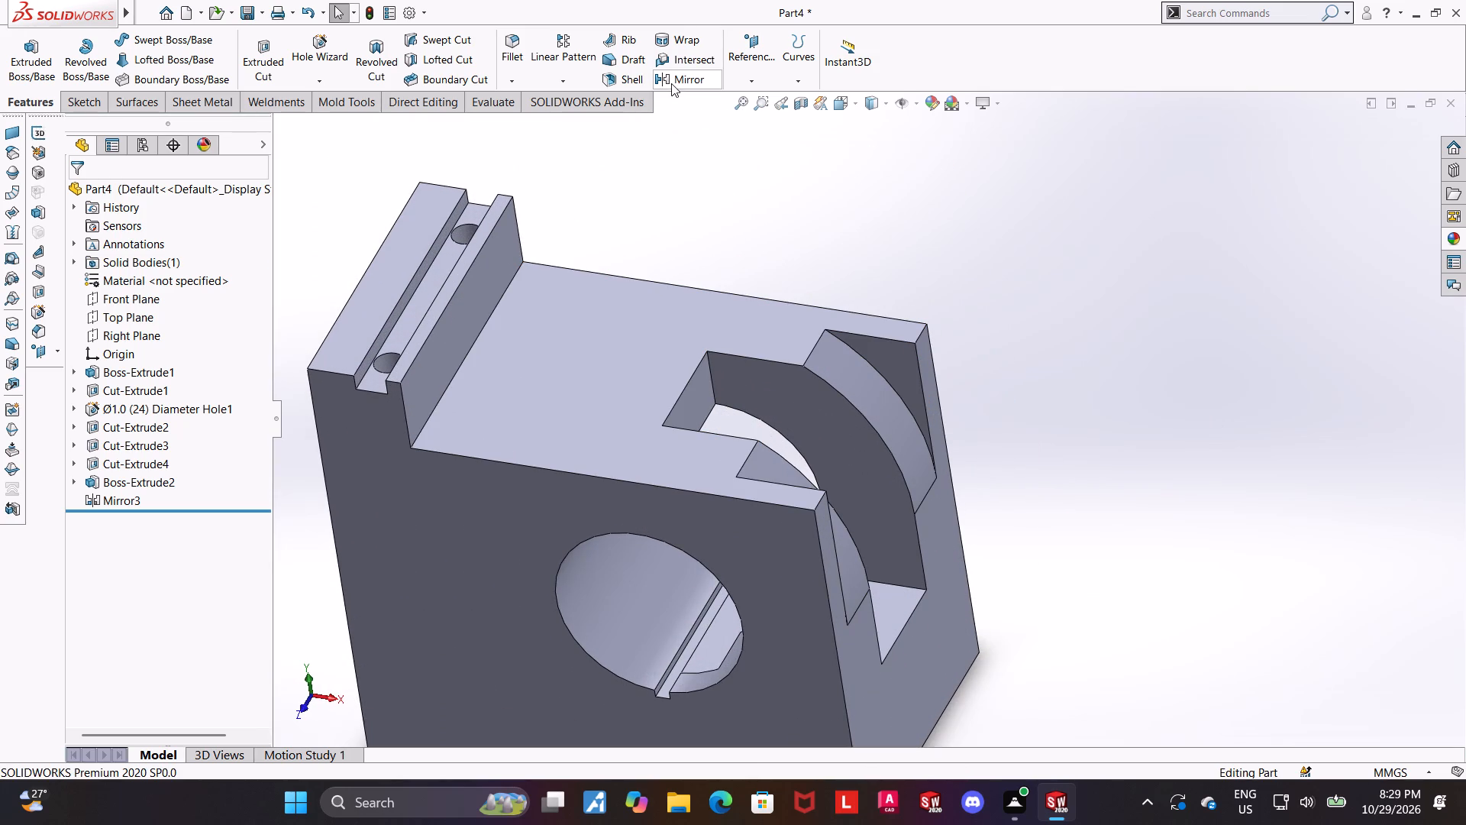
Measure the distance between the facing inner faces of the two corner pieces.
click(476, 105)
click(174, 55)
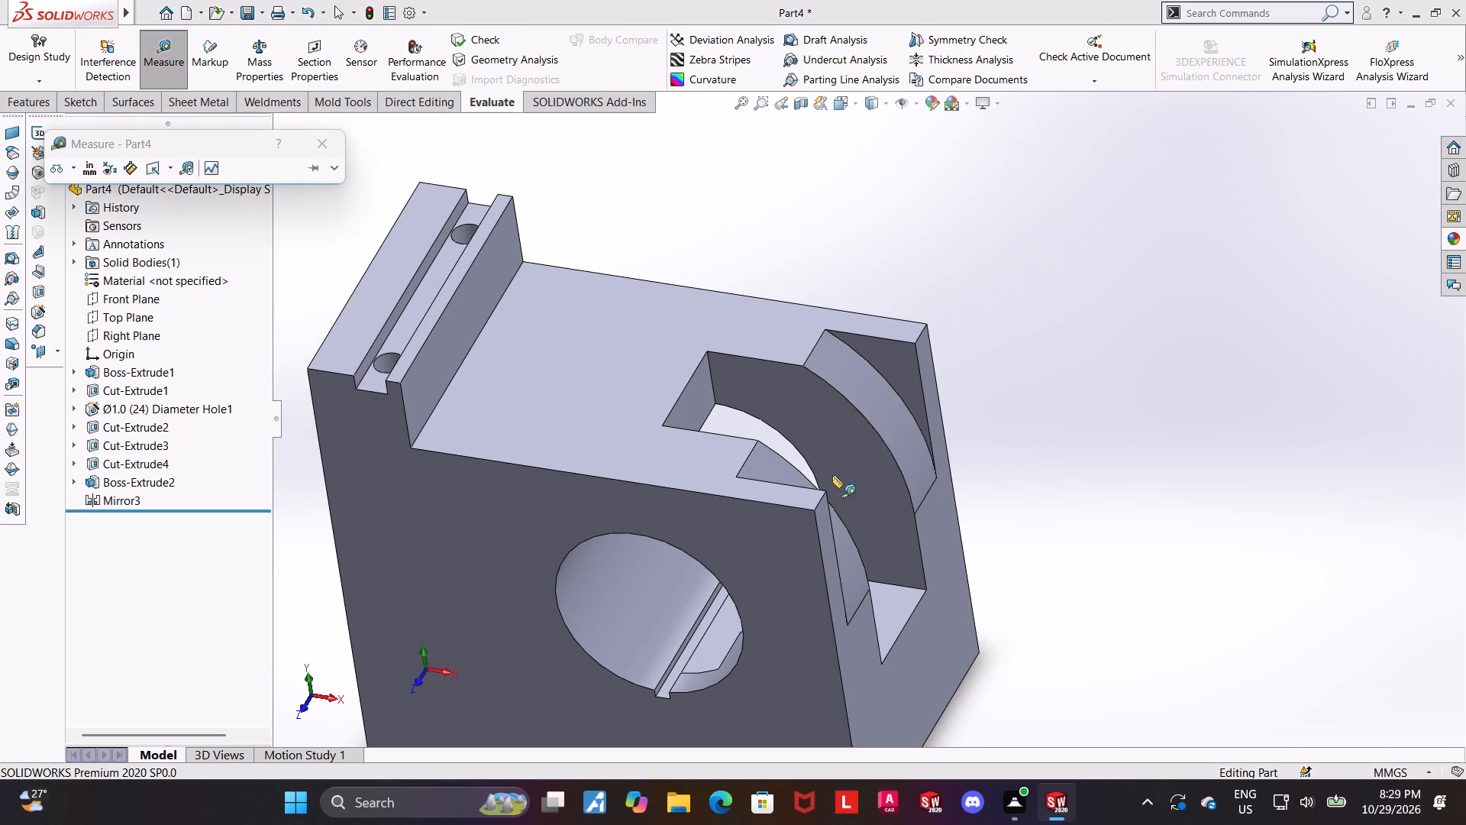
click(832, 475)
middle_drag(1246, 384, 1134, 519)
click(922, 555)
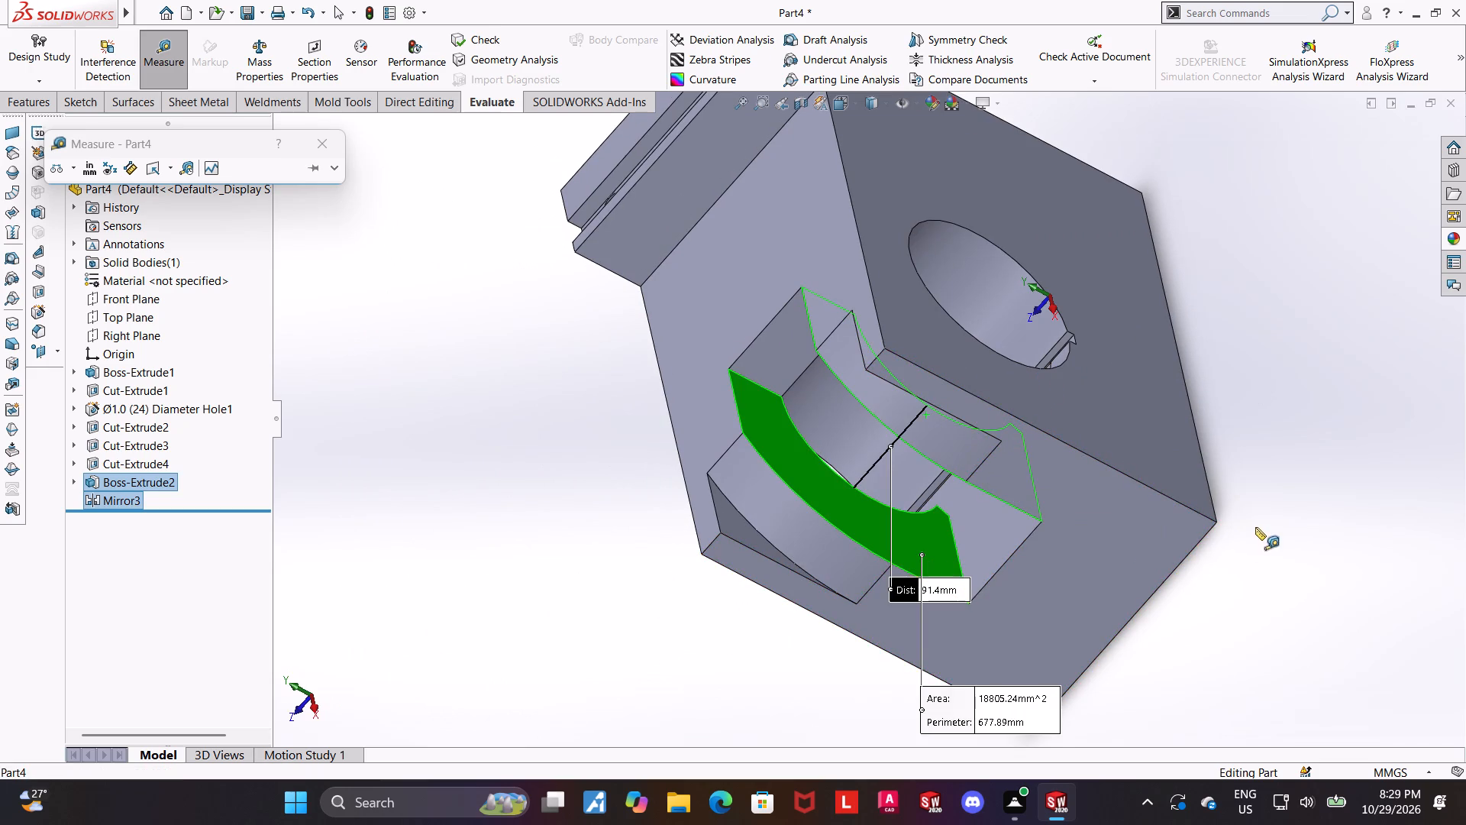
middle_drag(1101, 509, 1184, 400)
key(Escape)
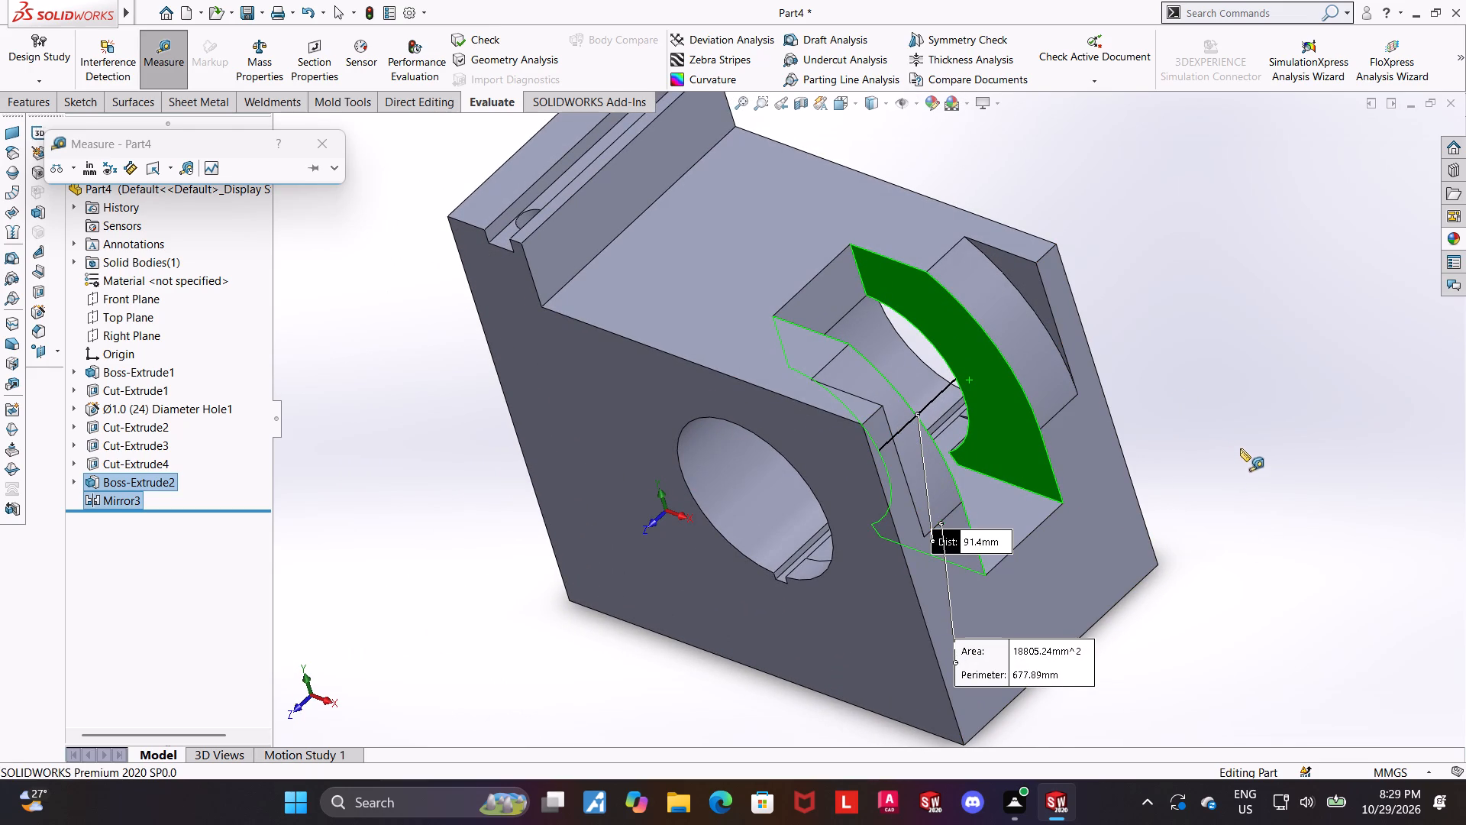
middle_drag(1248, 438, 1286, 425)
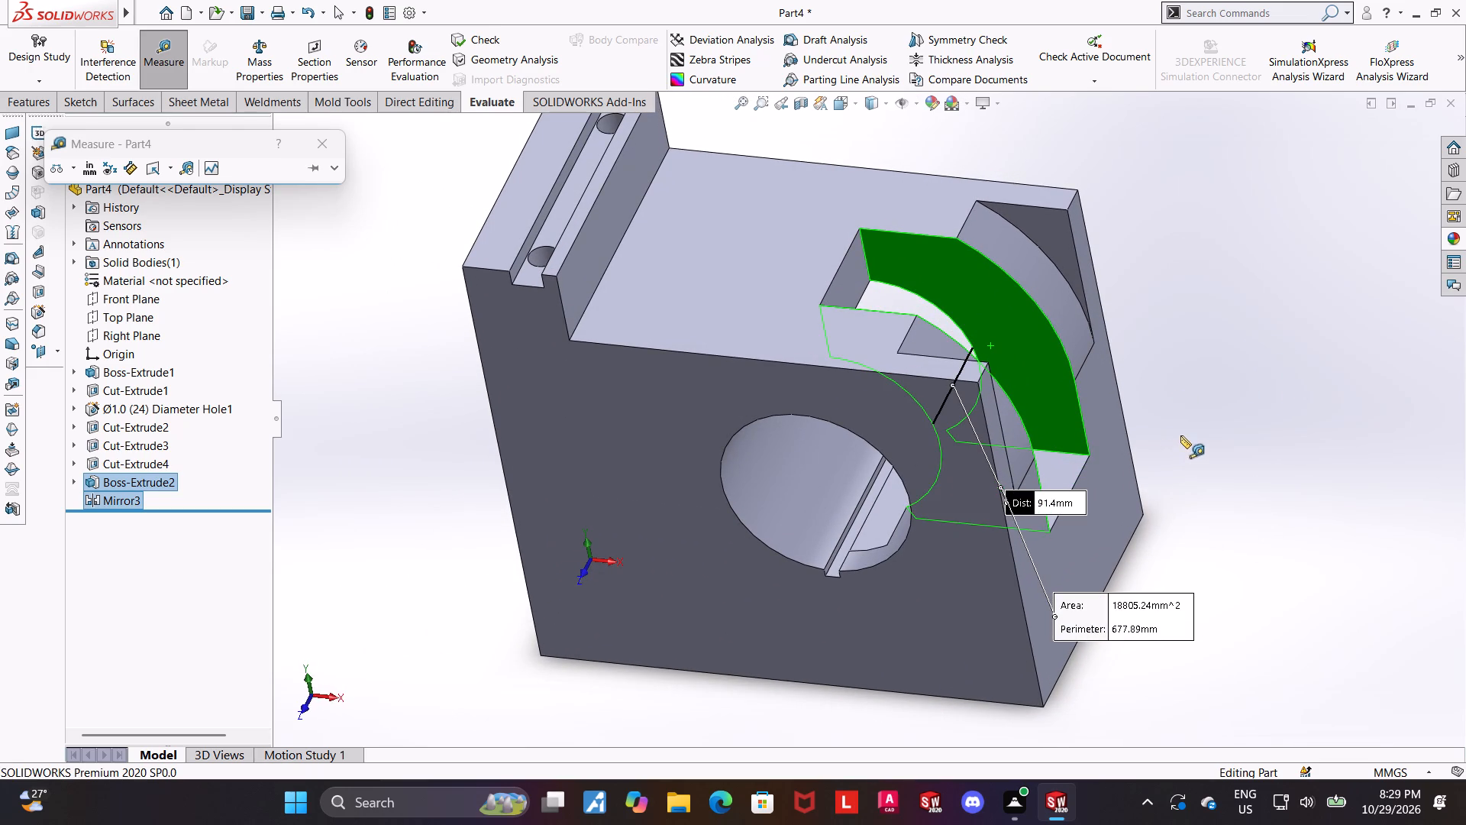
click(1187, 386)
key(Escape)
key(Escape)
Set the original corner piece's extrusion depth to 21.035 mm, calculated as (228.67 − 139)/2 − 23.8.
middle_drag(1251, 383, 1213, 428)
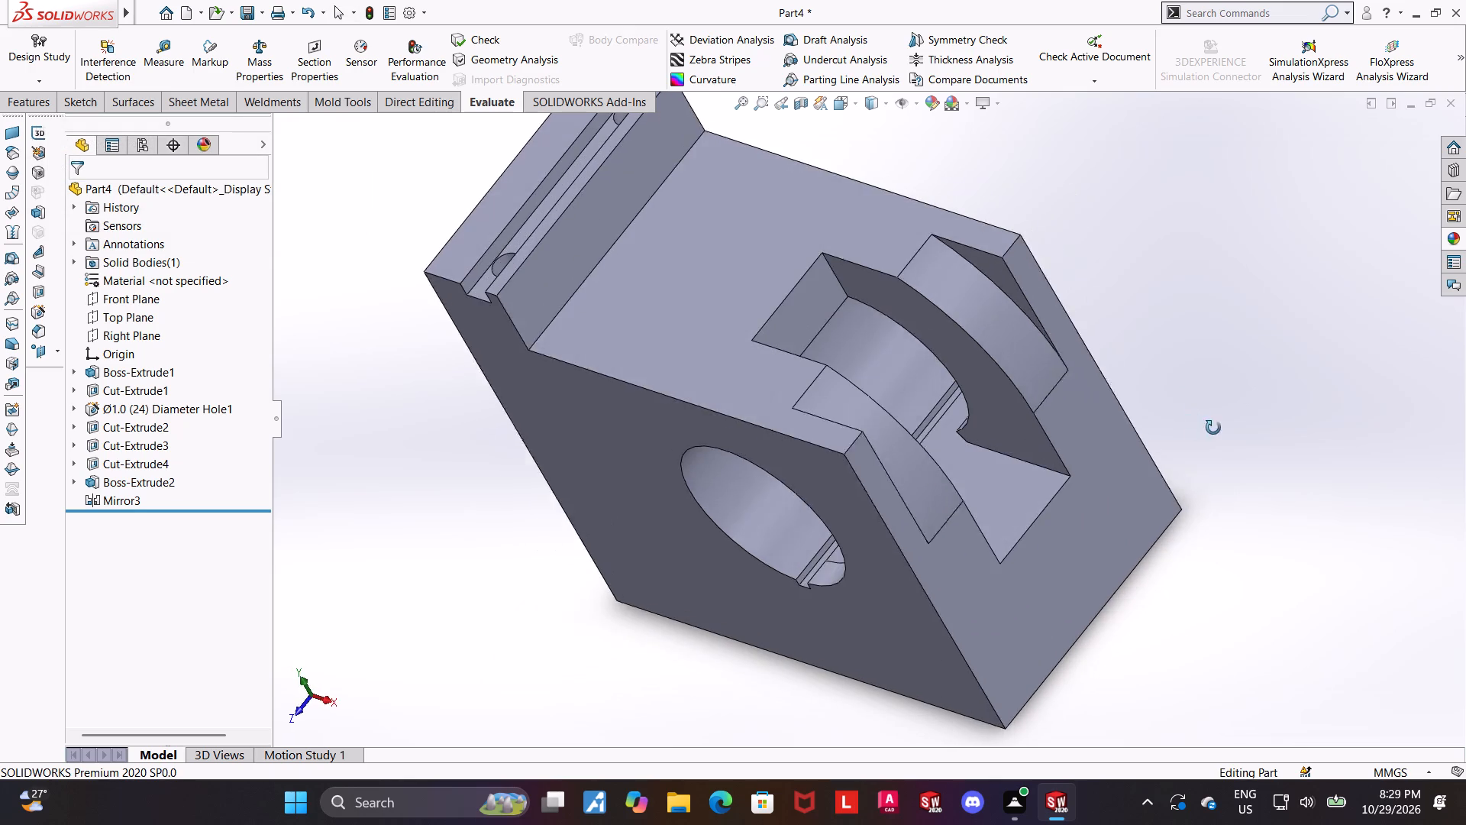
middle_drag(1213, 428, 1220, 409)
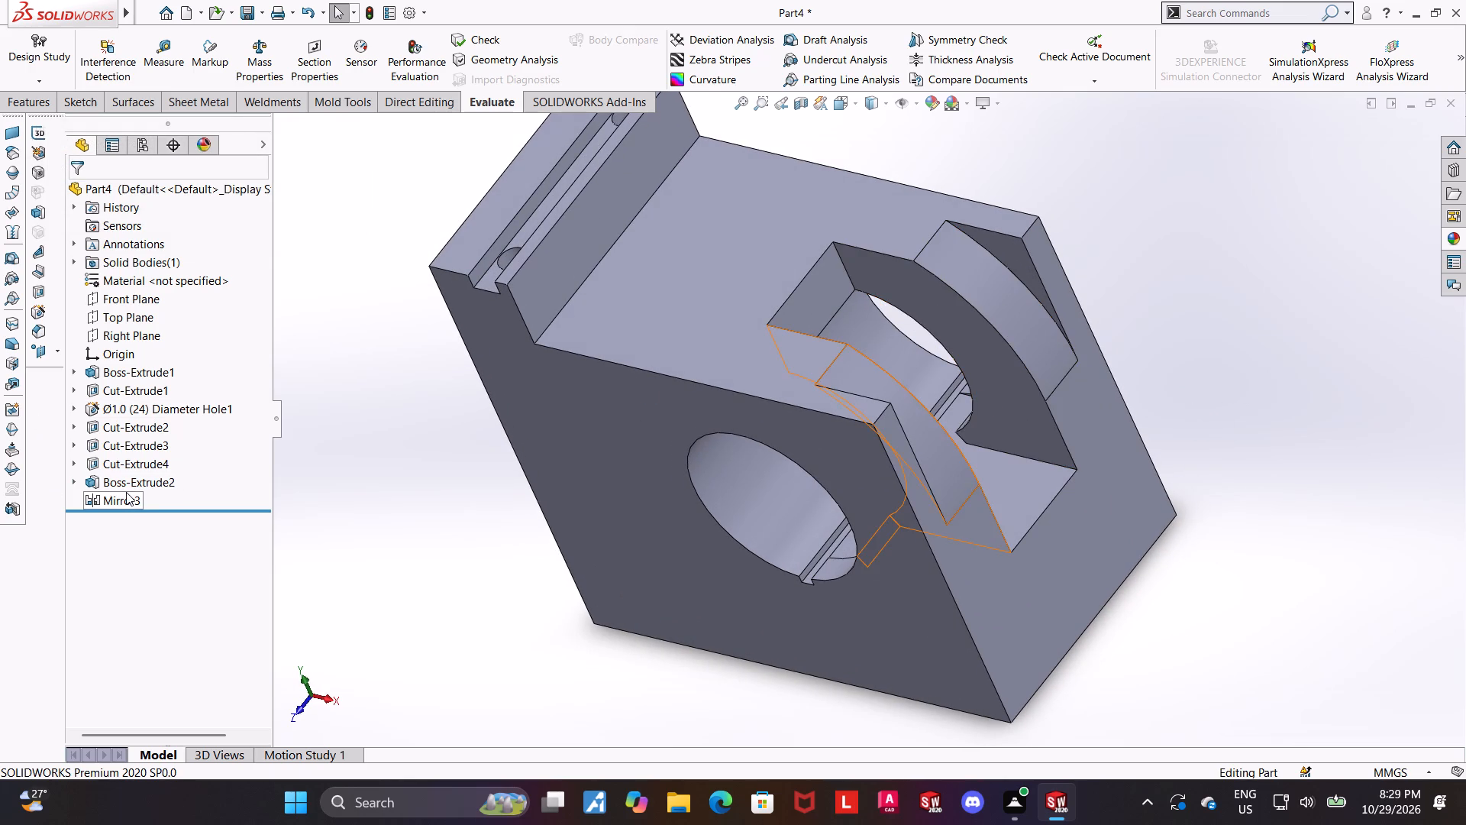
click(125, 487)
click(137, 443)
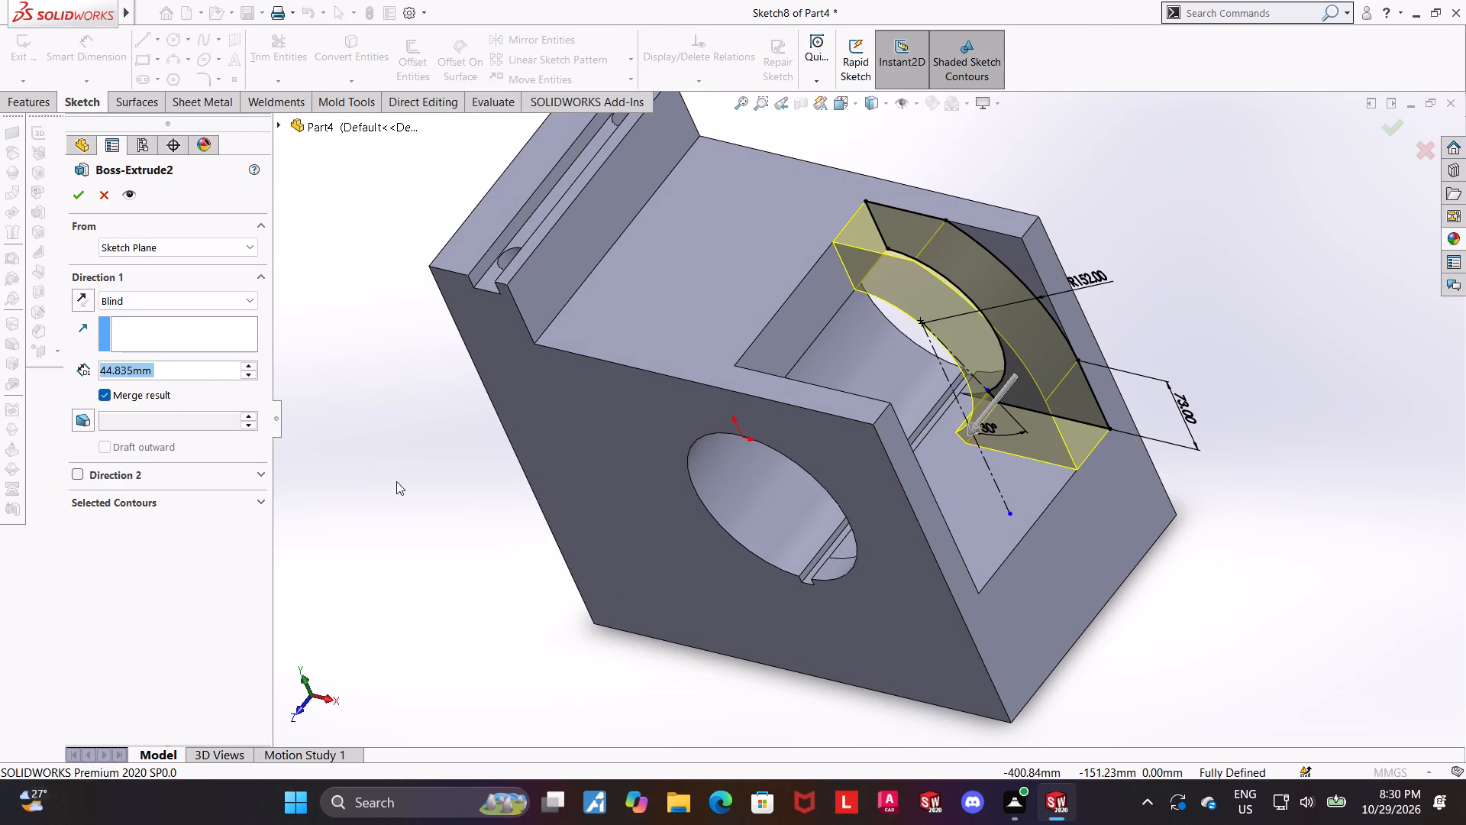
click(192, 374)
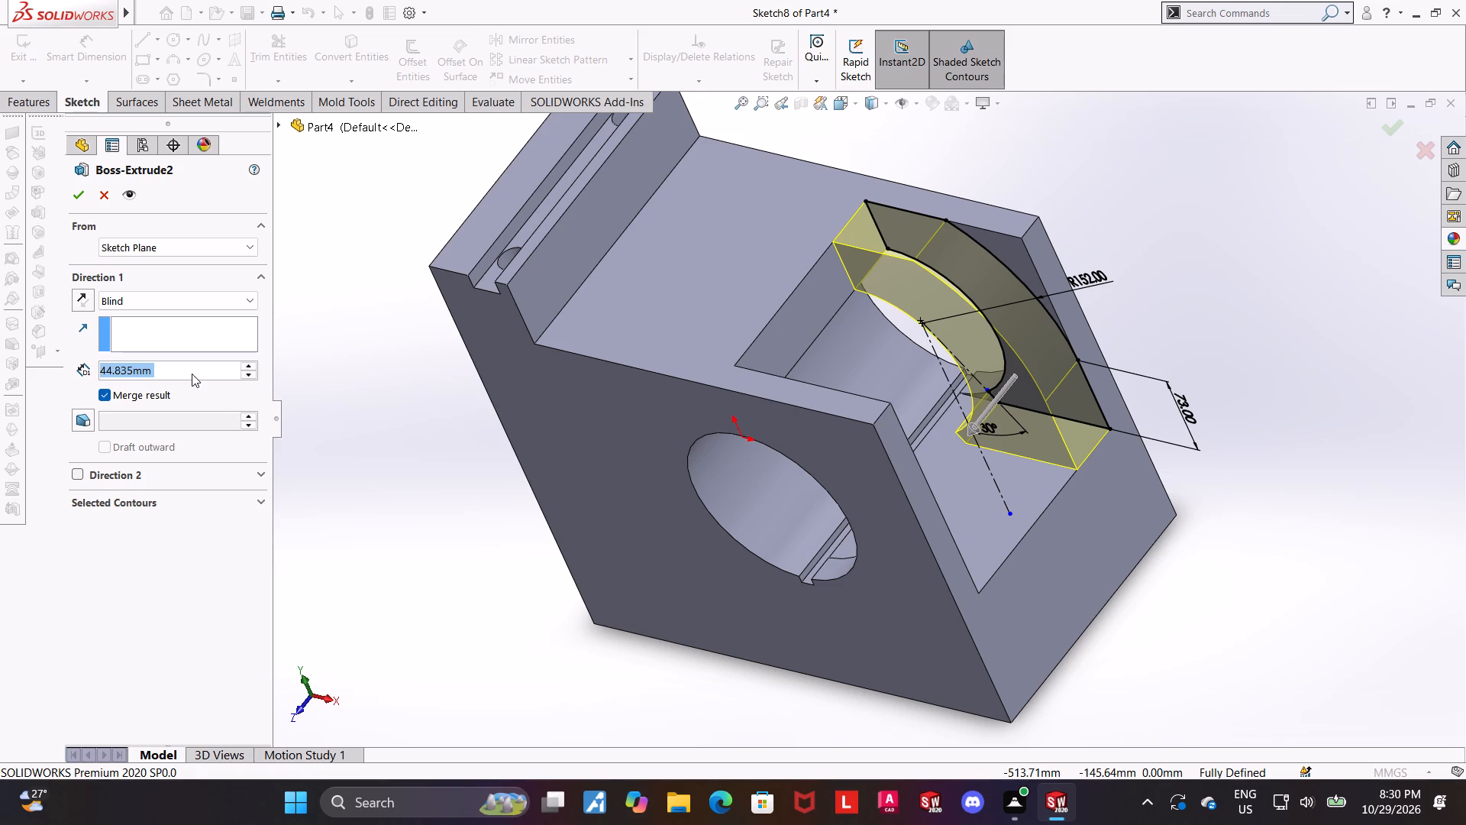
drag(209, 368, 0, 365)
text(228.67)
key(minus)
text(139)
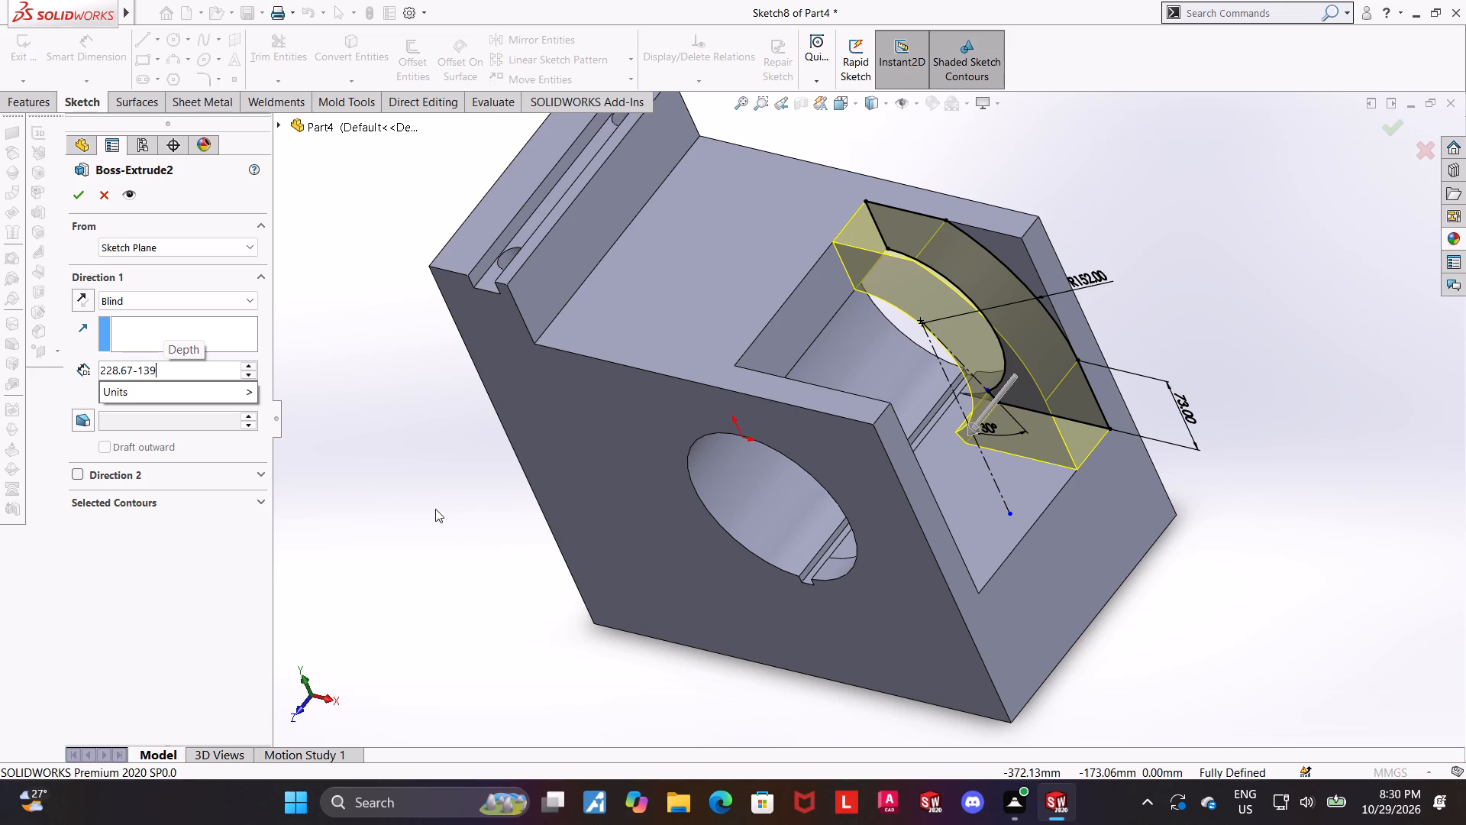
key(Return)
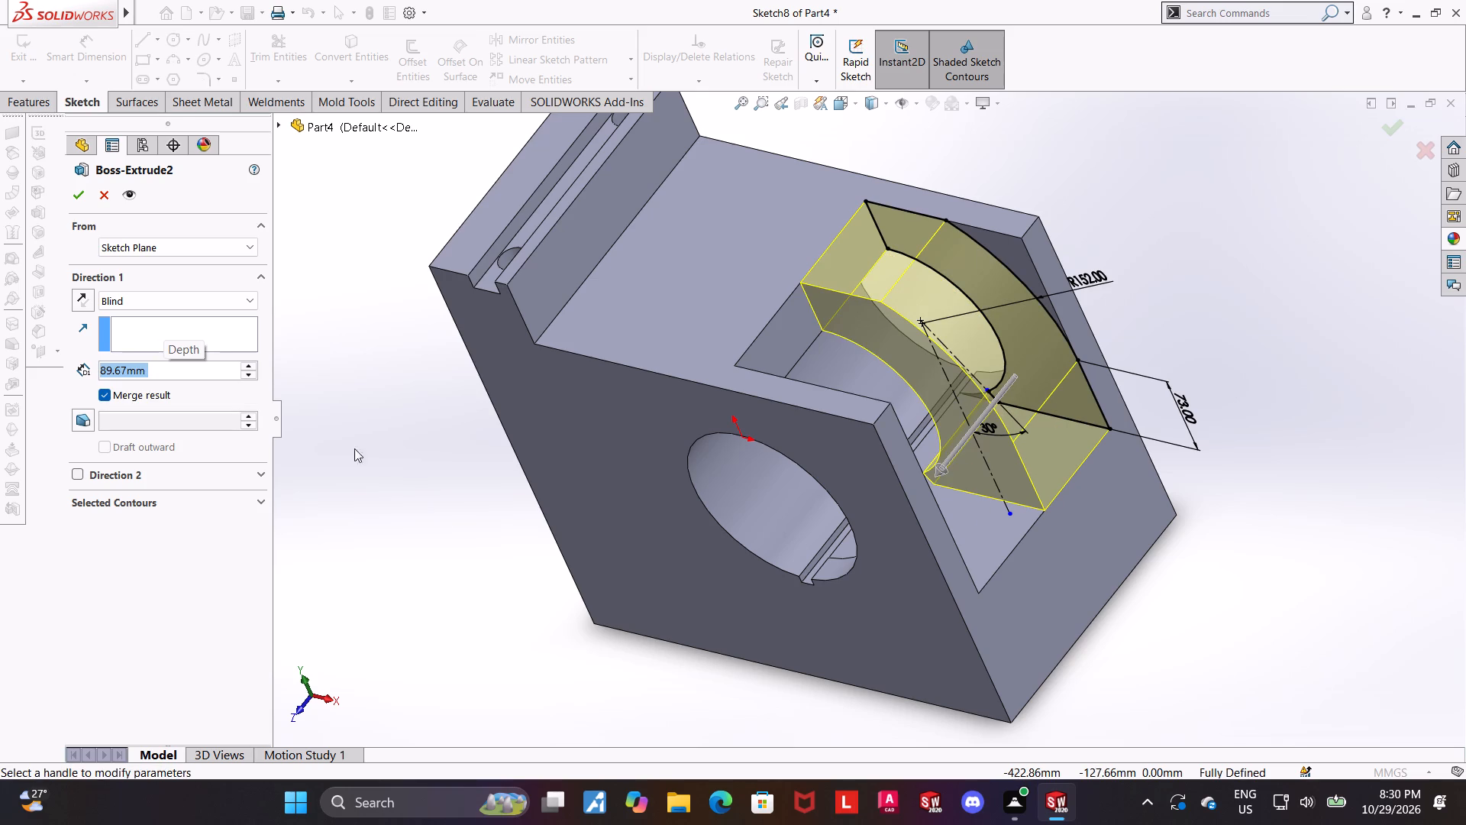
click(227, 370)
click(227, 370)
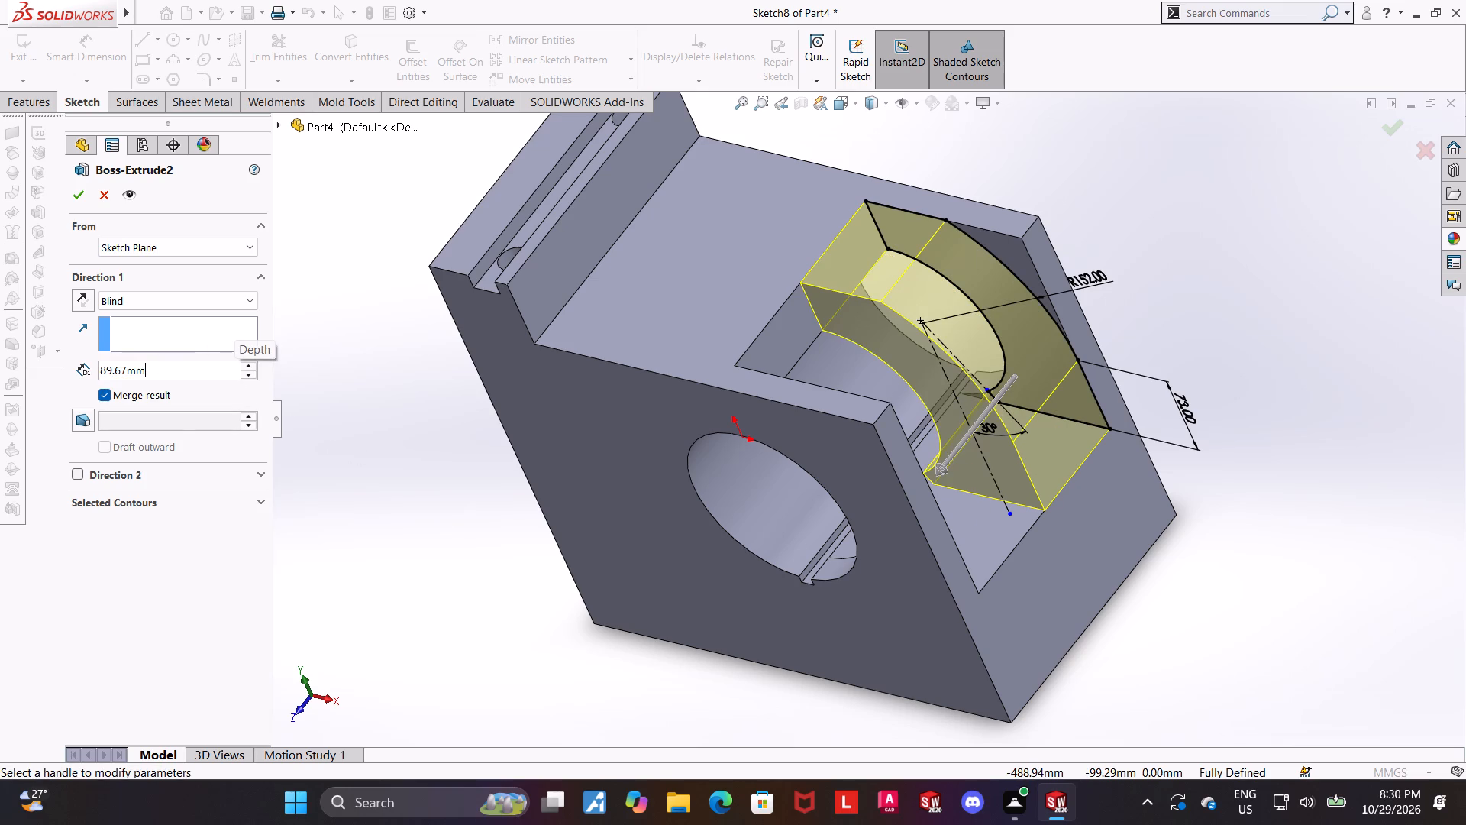
text(/2)
key(Return)
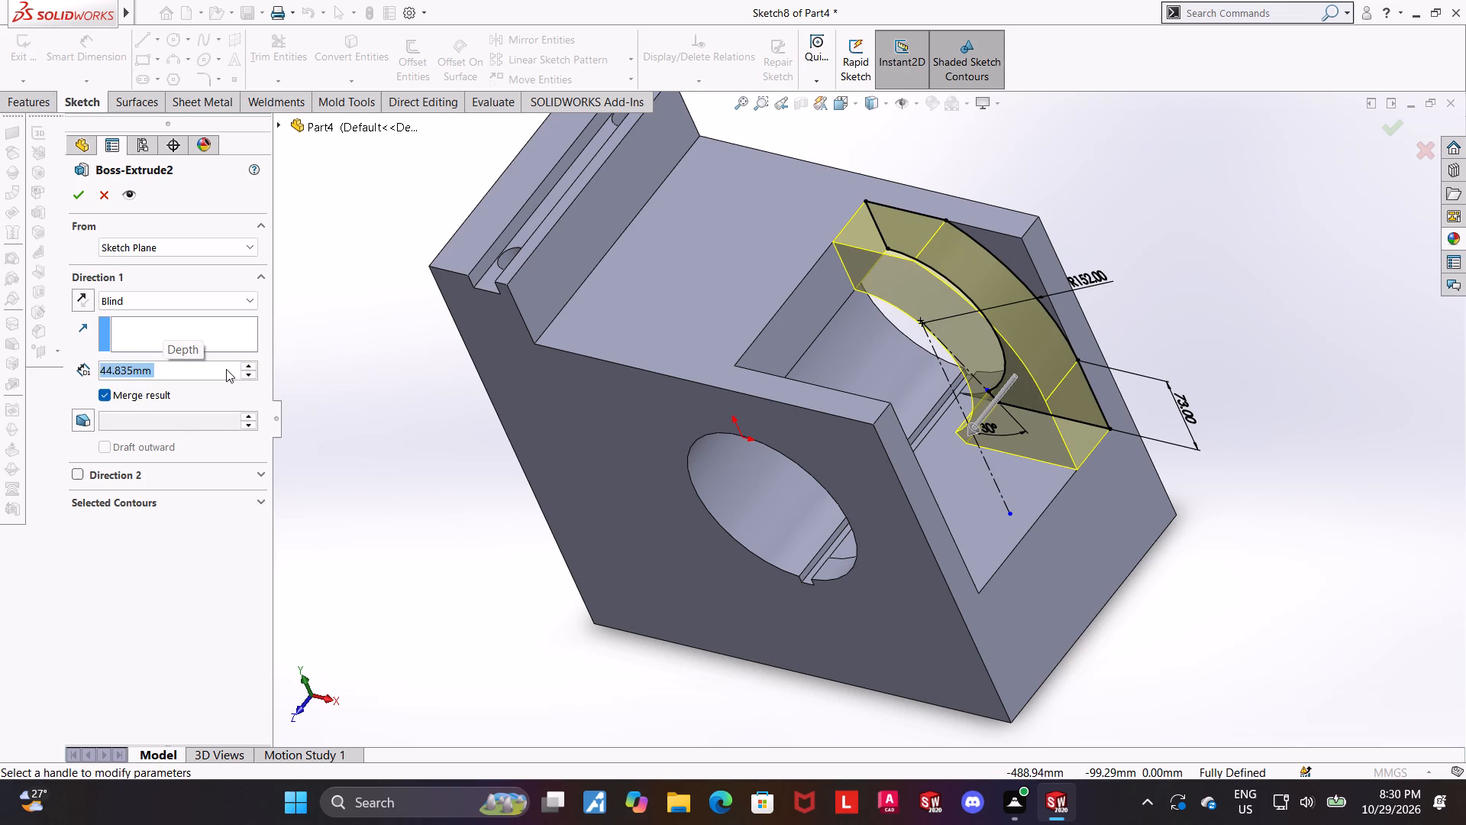
click(226, 369)
key(minus)
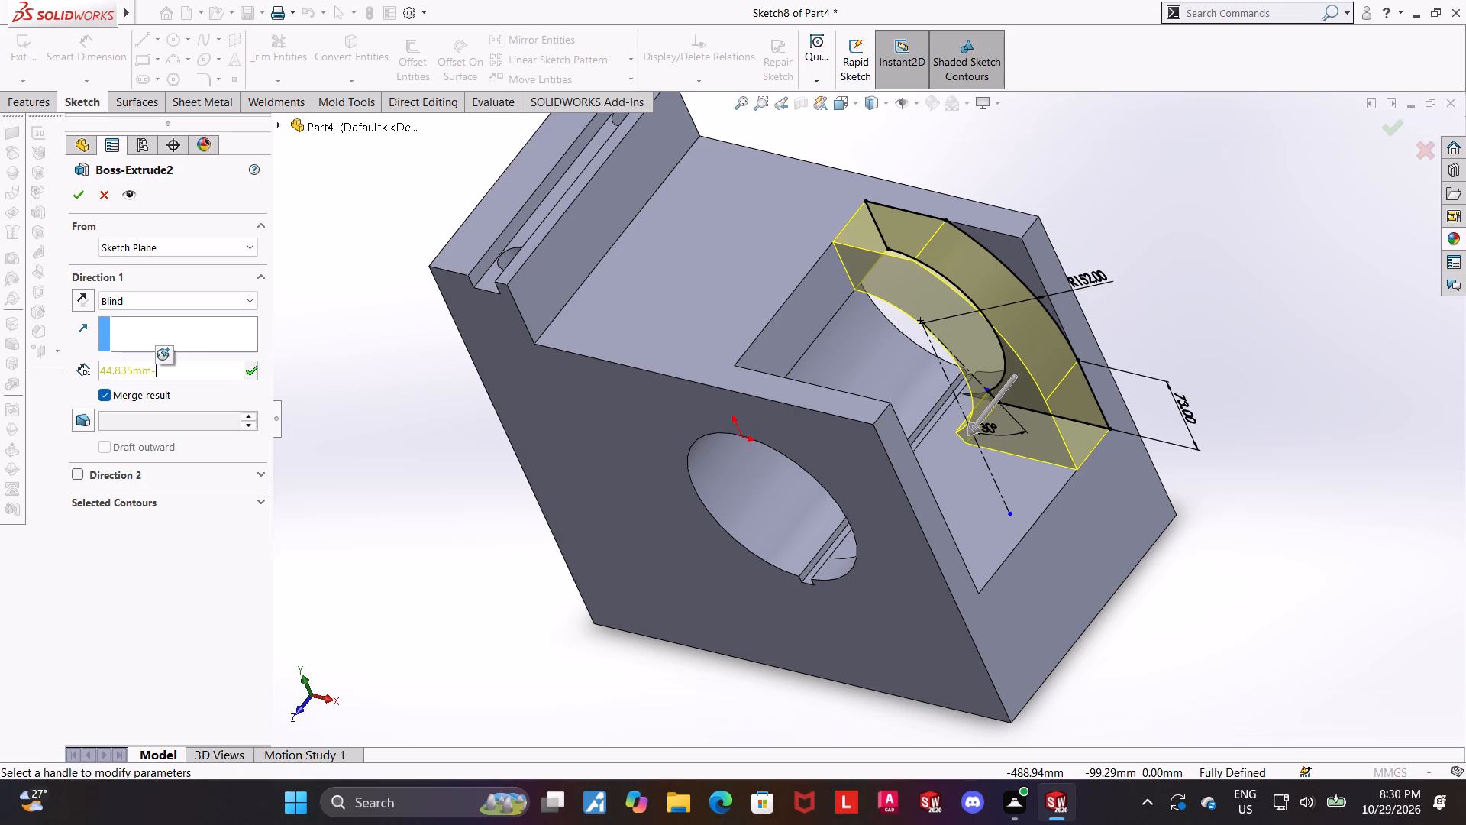
text(23.)
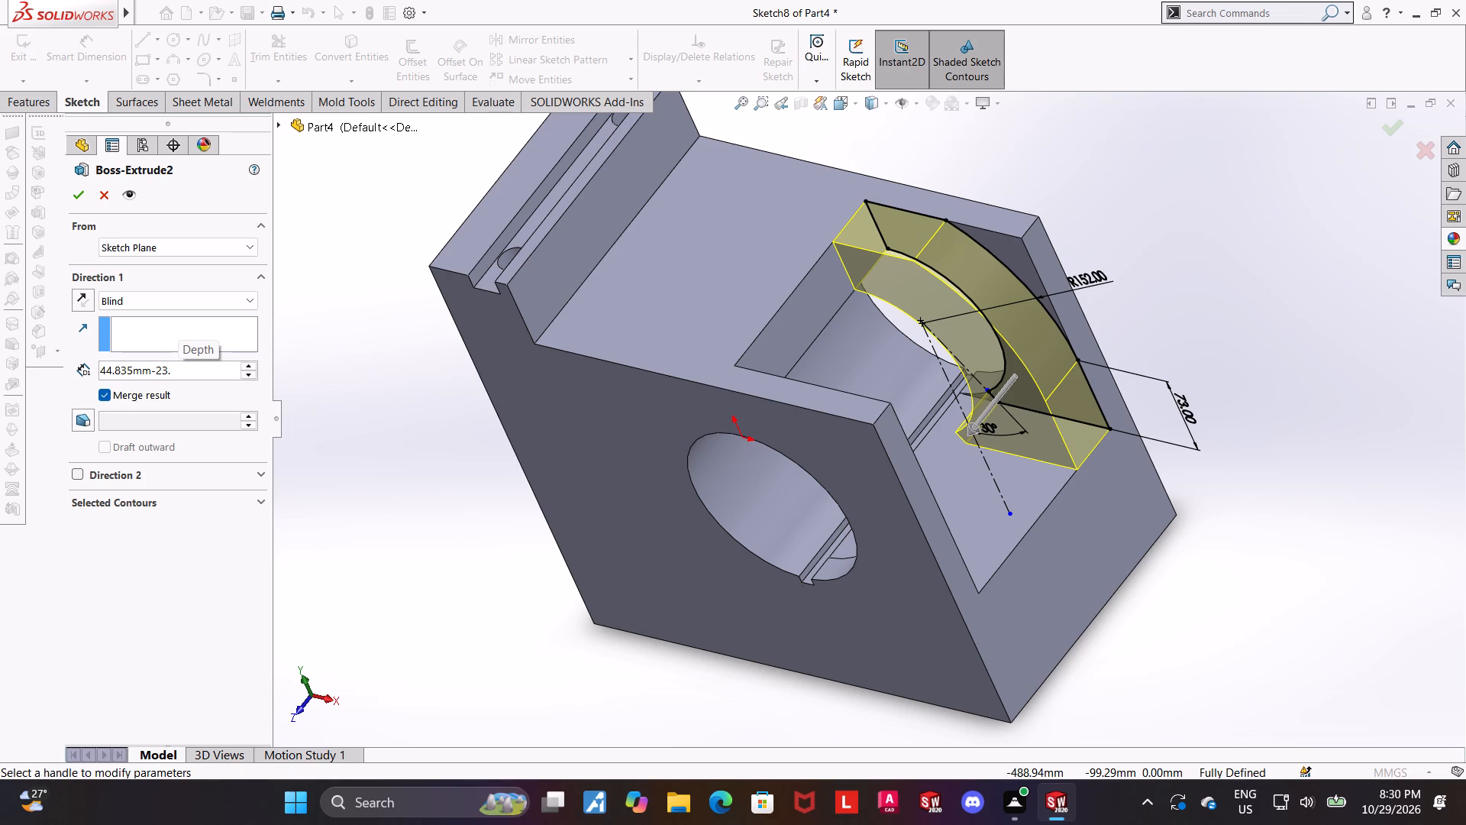
key(8)
key(Return)
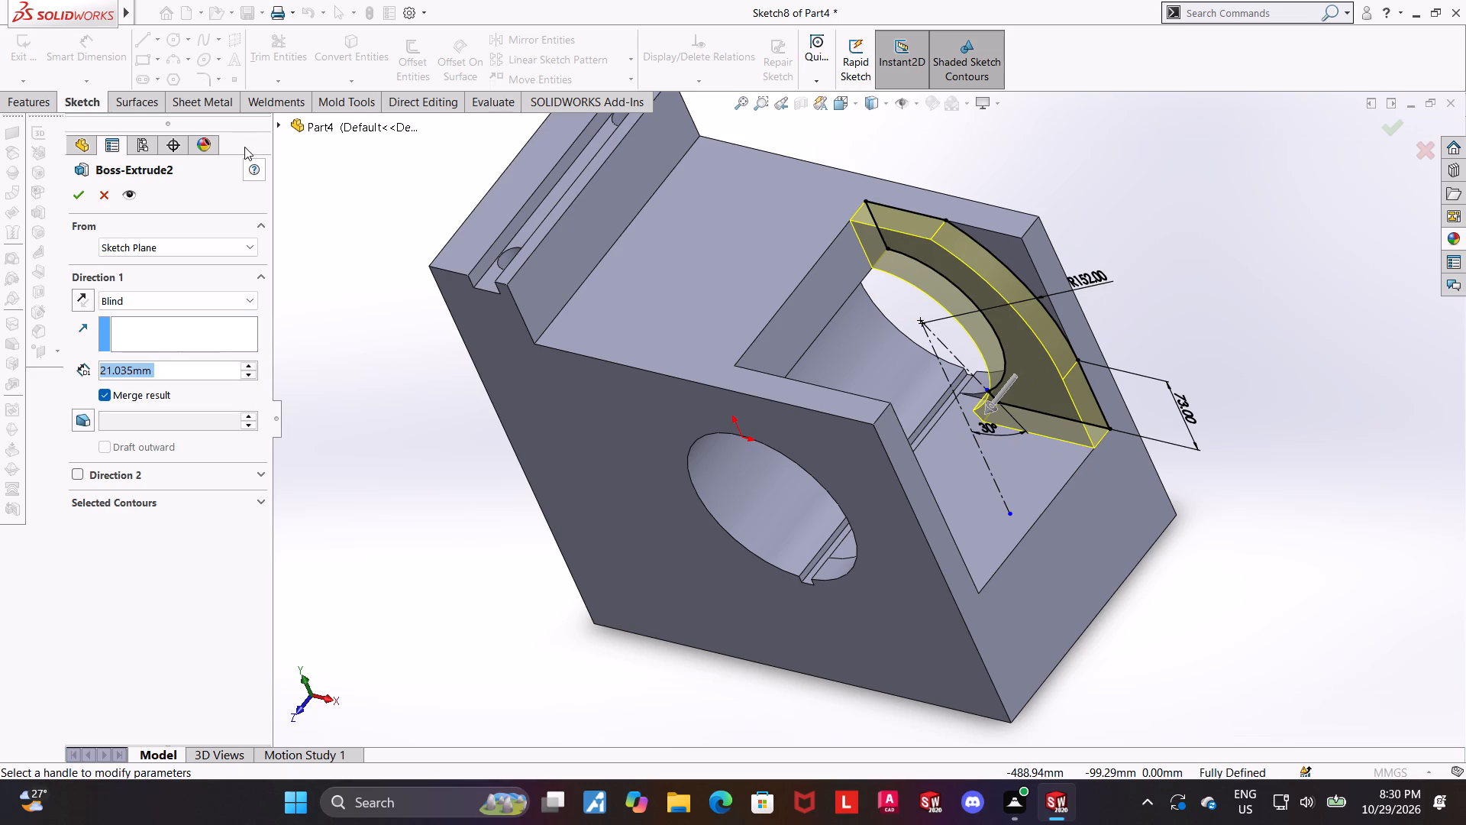
click(71, 199)
click(415, 315)
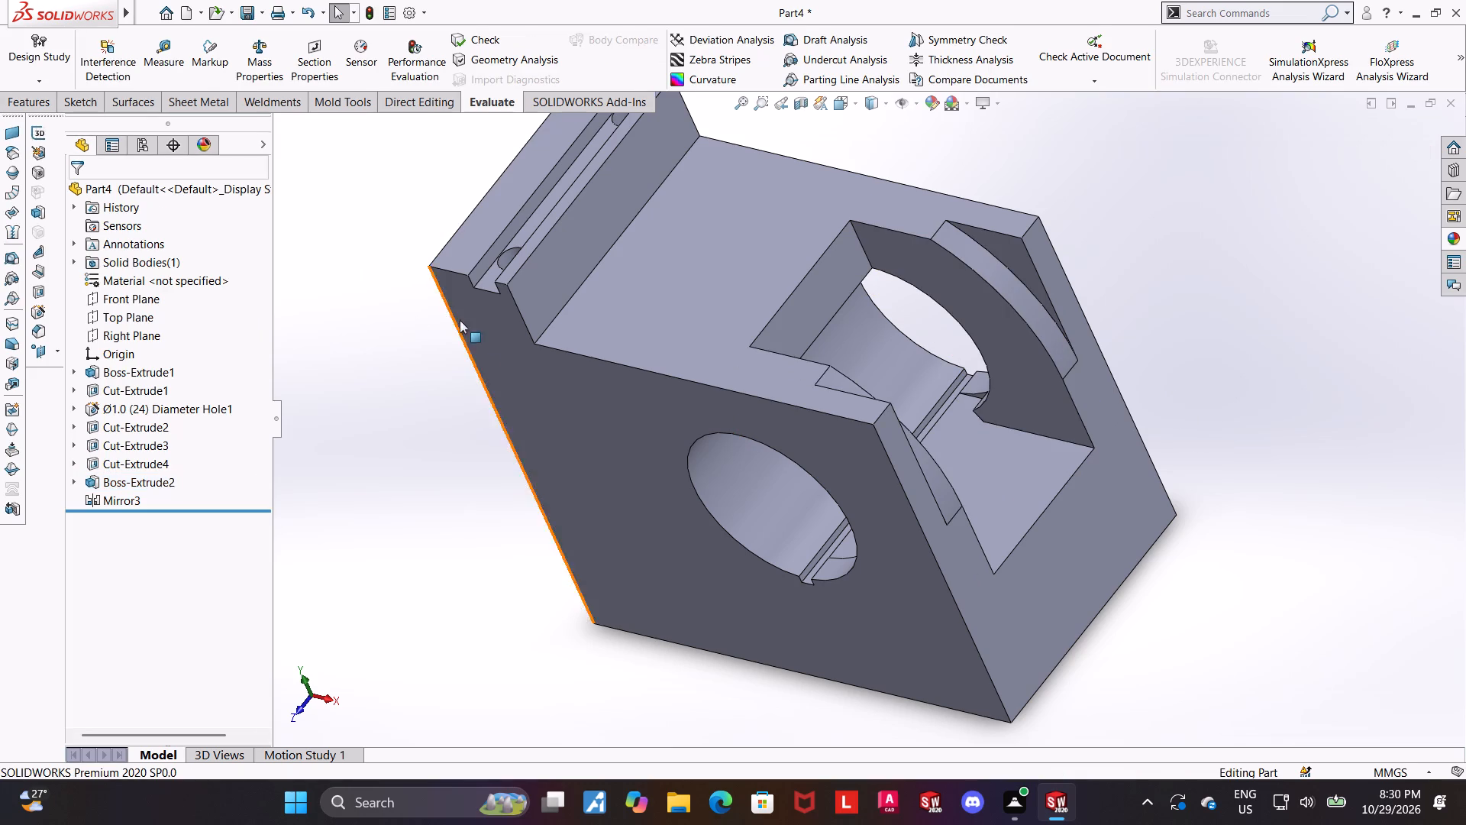
Measure the distance between the facing inner faces of the two corner pieces in the pocket.
middle_drag(1412, 412, 1366, 448)
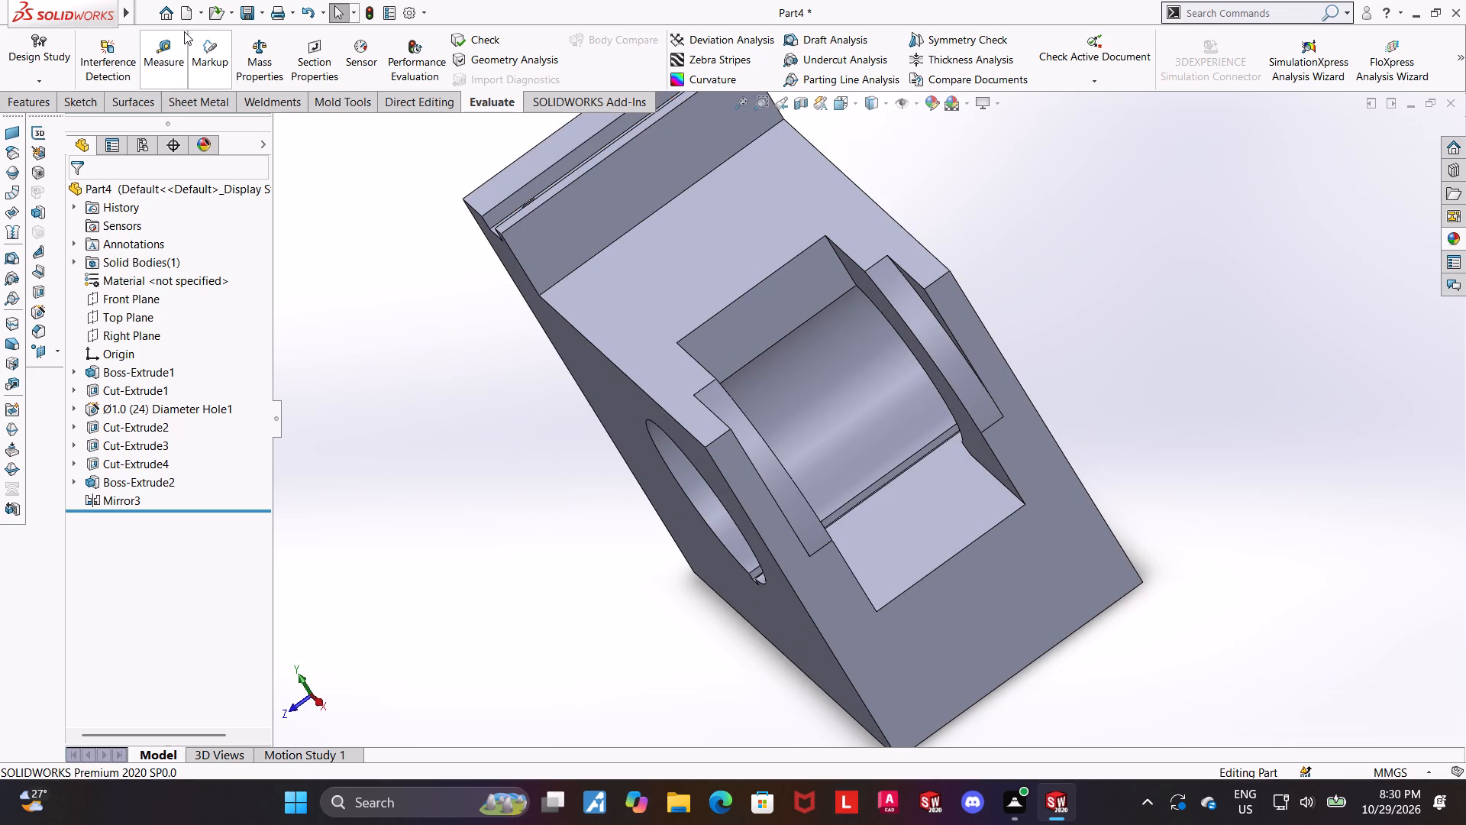
click(164, 40)
middle_drag(1133, 479, 1148, 468)
click(956, 448)
middle_drag(1090, 400, 1071, 422)
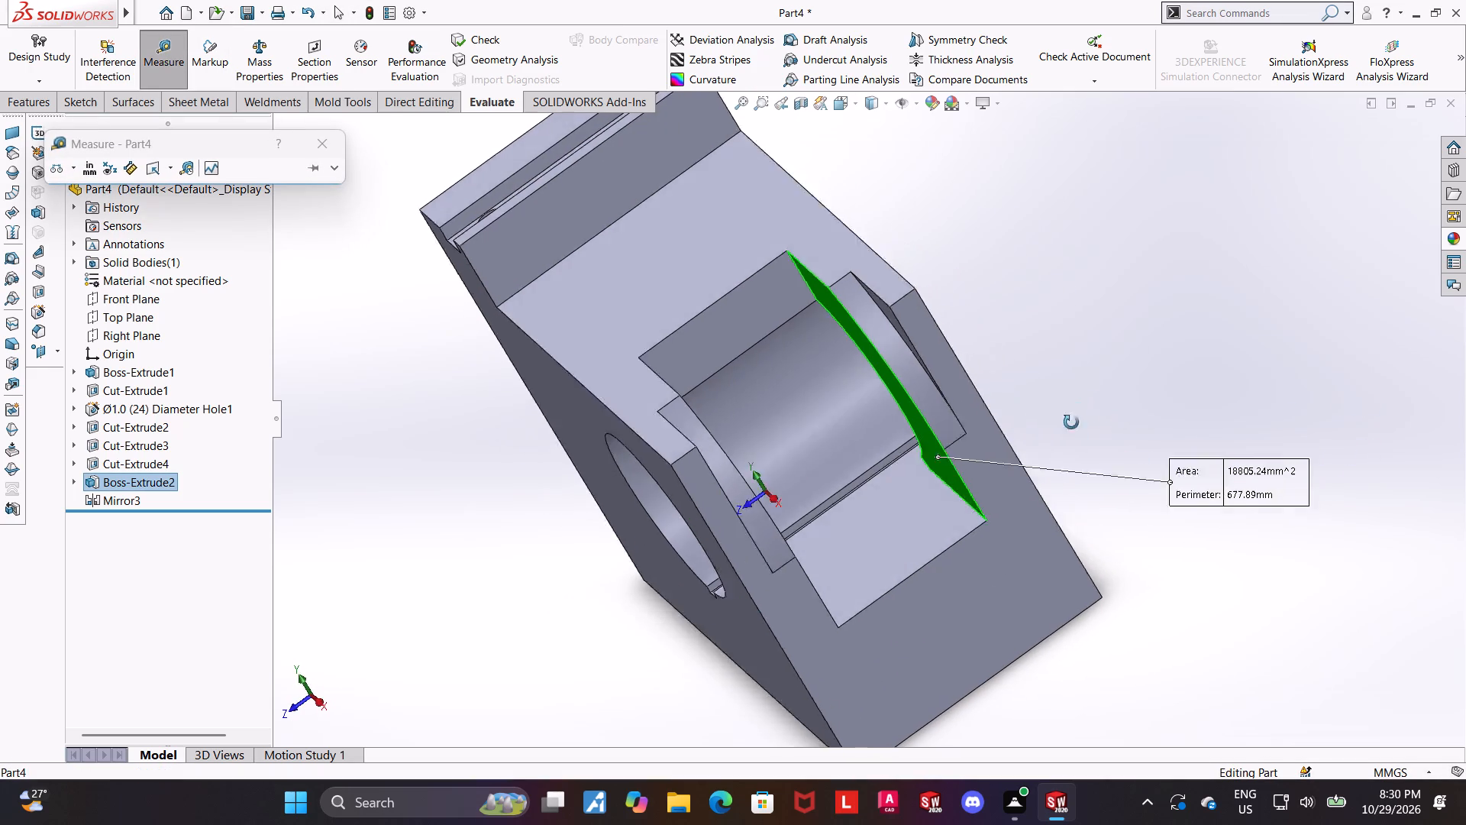
middle_drag(1071, 422, 1028, 483)
scroll(1028, 483, up, 1)
click(744, 585)
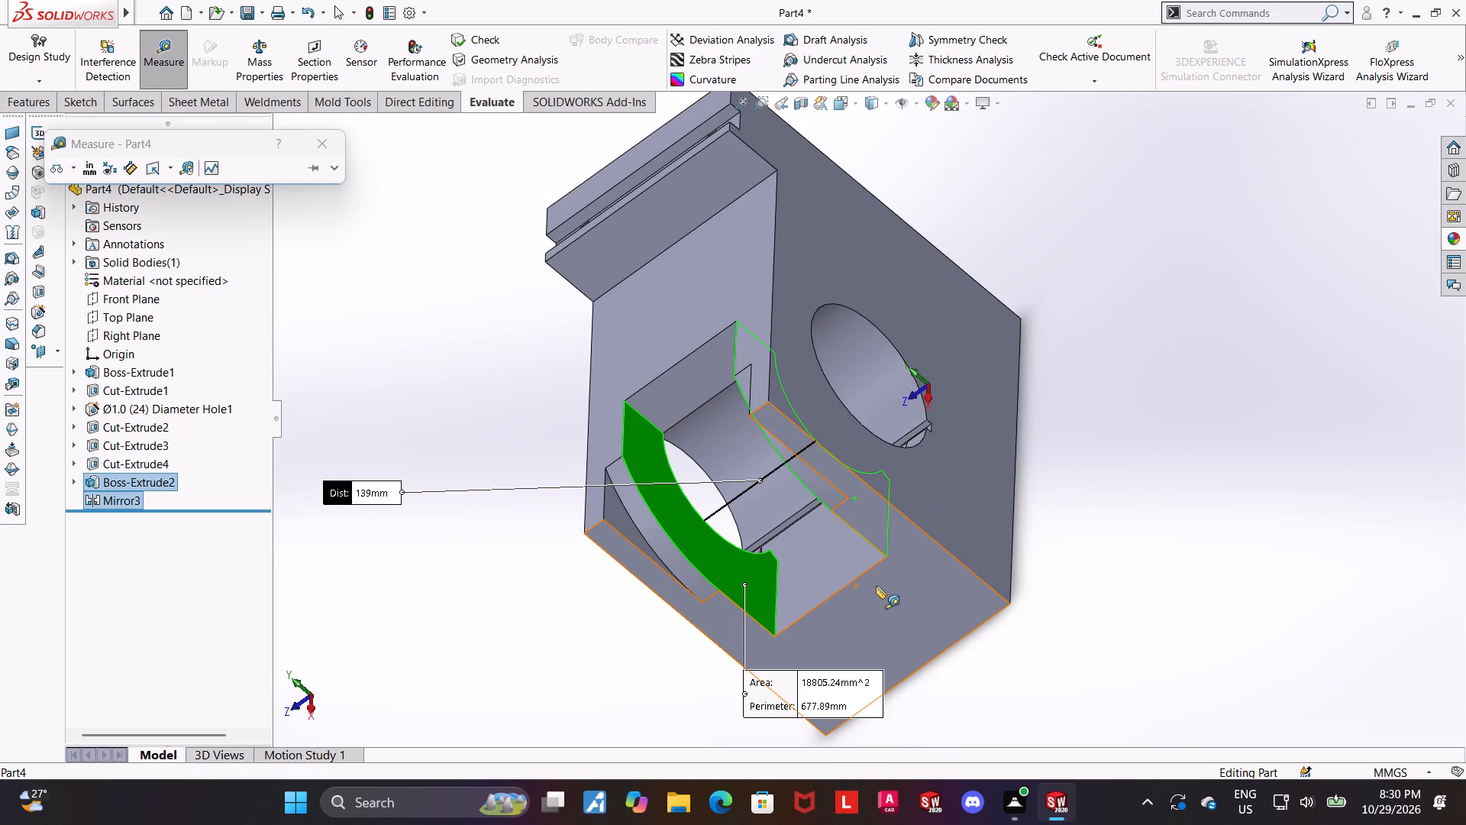
scroll(959, 515, up, 2)
key(Escape)
Examine the pocket, the two corner pieces and the keyed bore from isometric and close-up angles.
middle_drag(984, 493, 1071, 371)
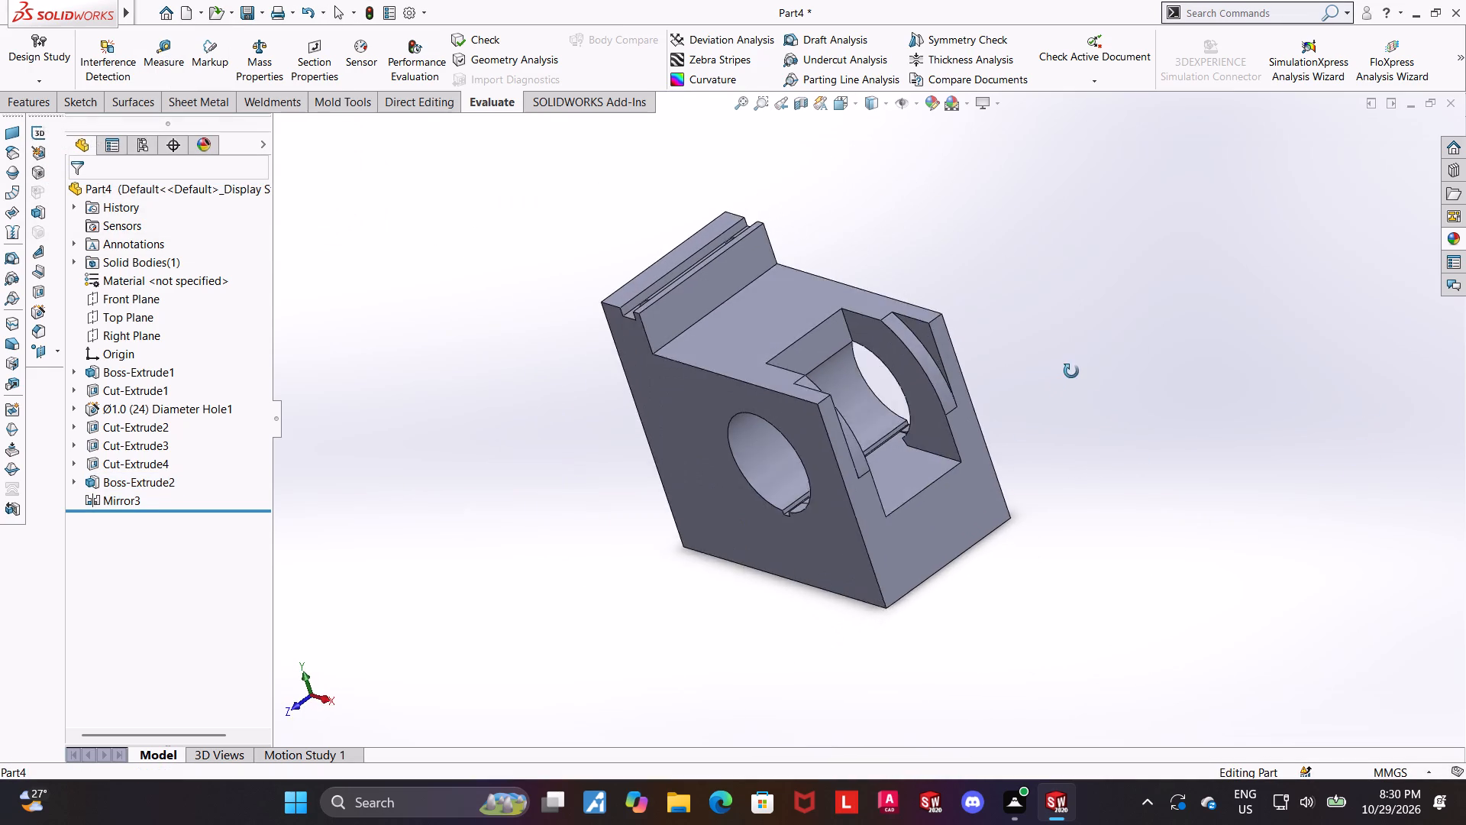
middle_drag(1071, 371, 1089, 345)
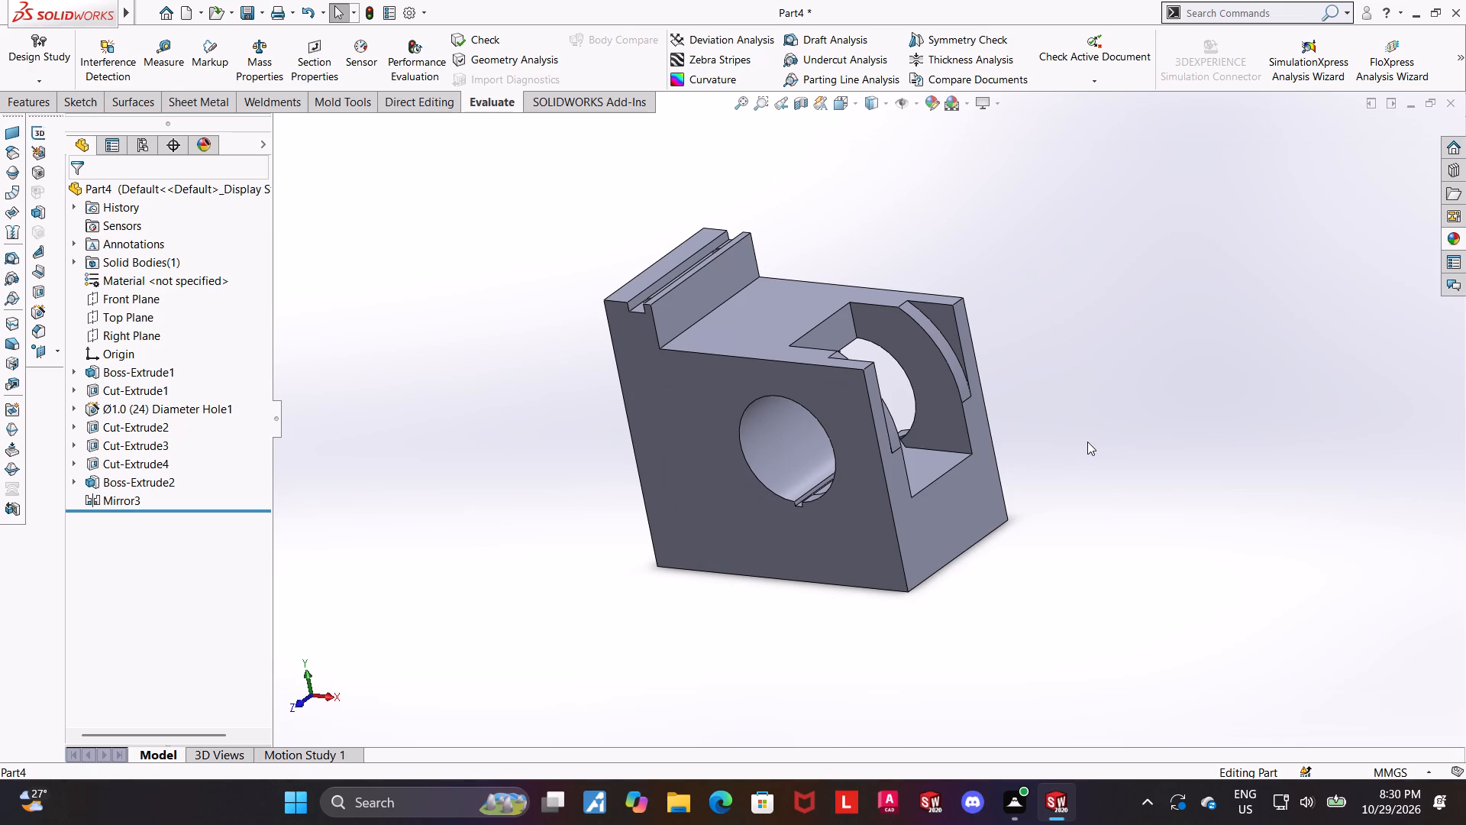
key(ctrl+7)
scroll(1225, 449, up, 1)
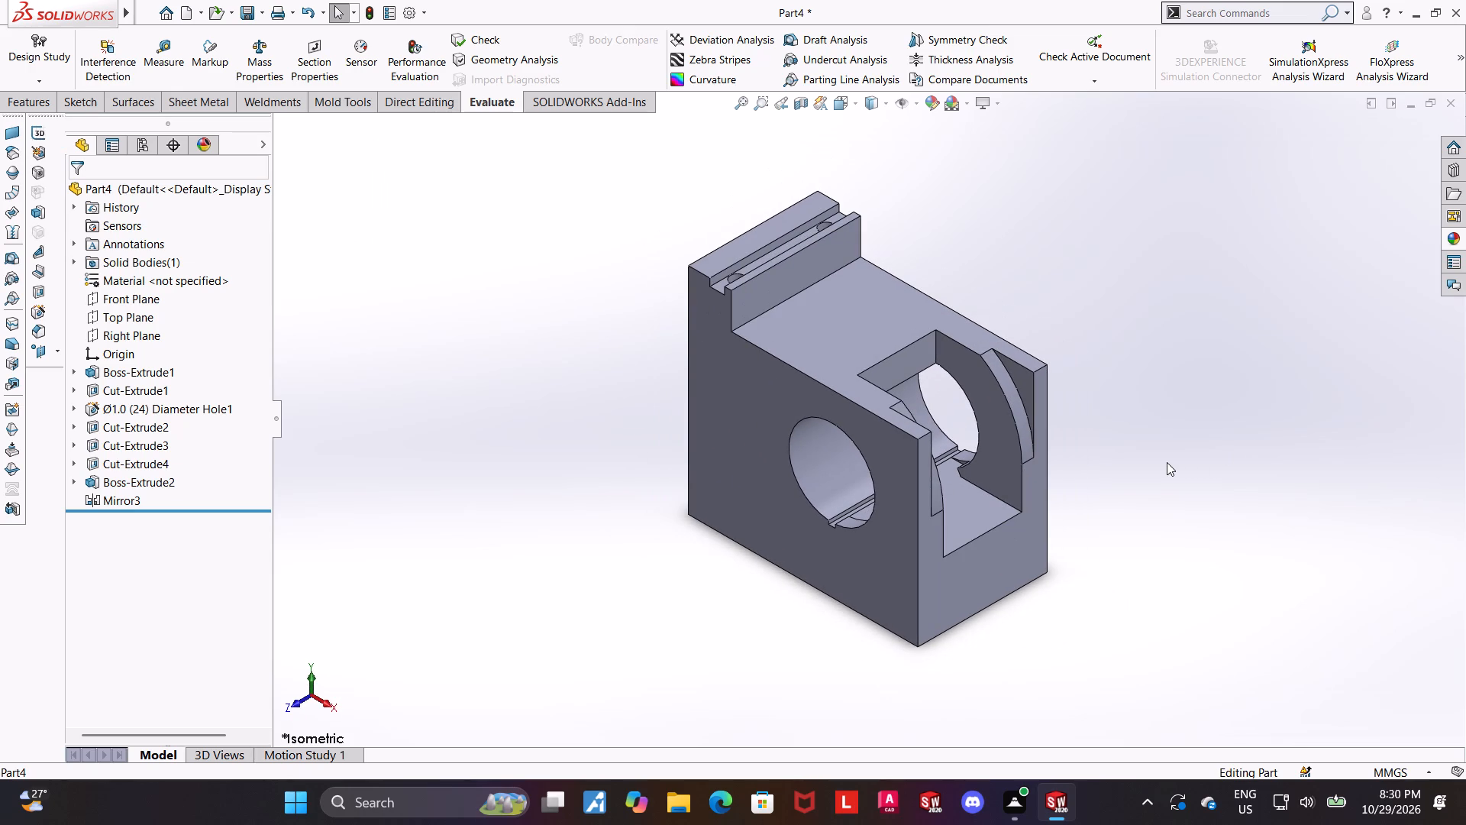
scroll(1053, 447, down, 2)
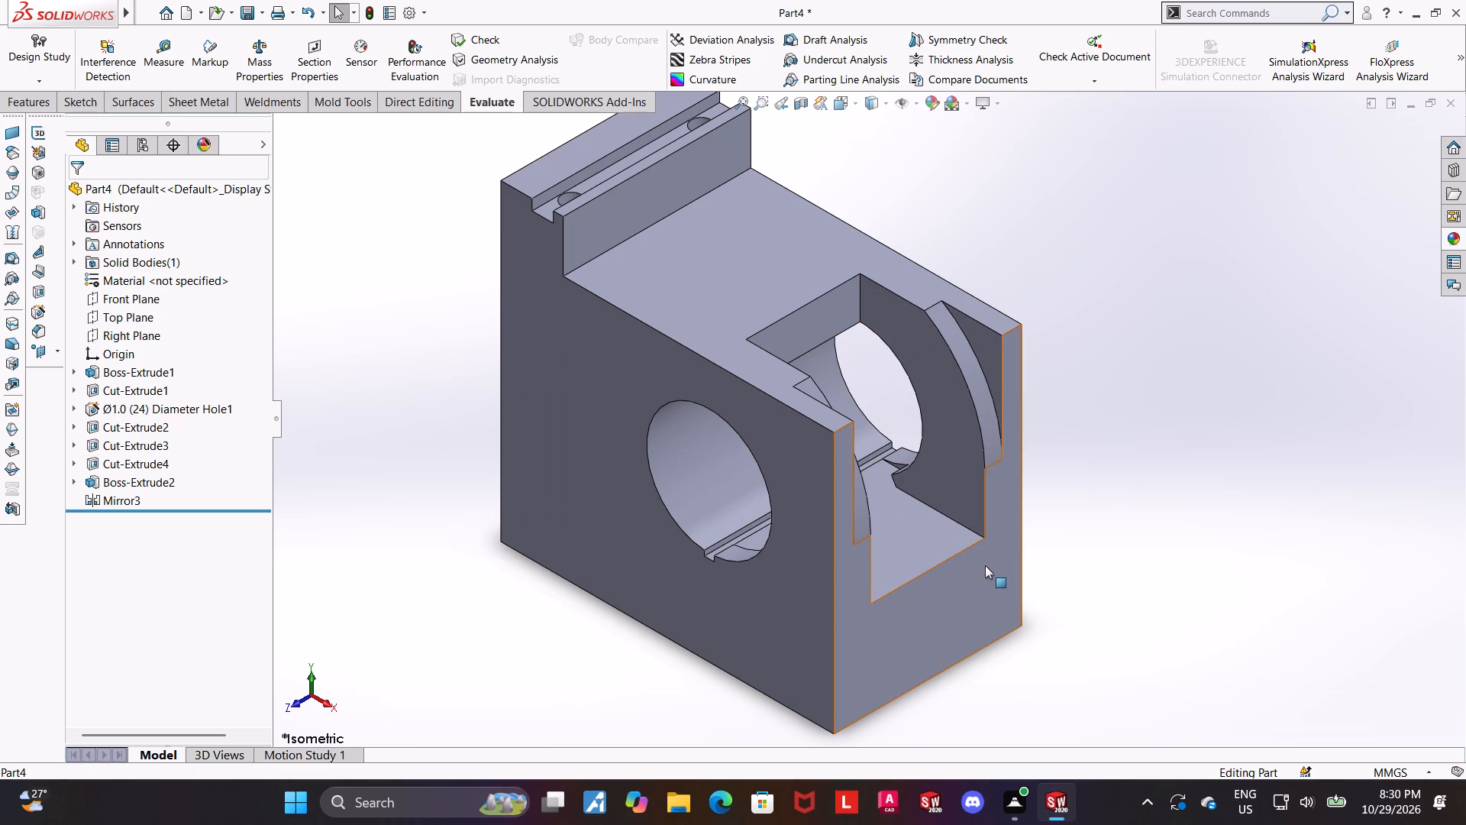
scroll(893, 485, down, 2)
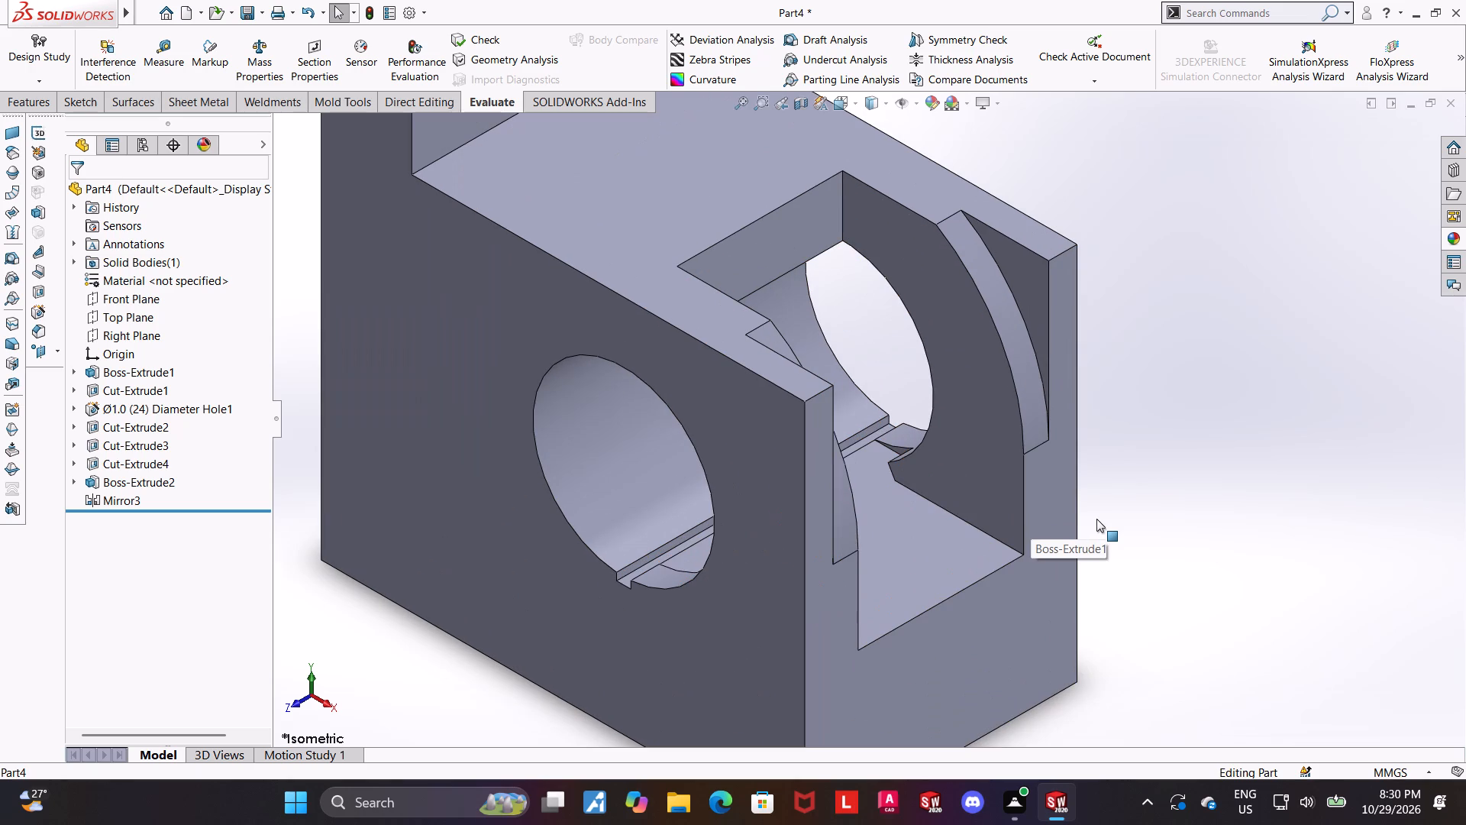
scroll(1096, 519, down, 1)
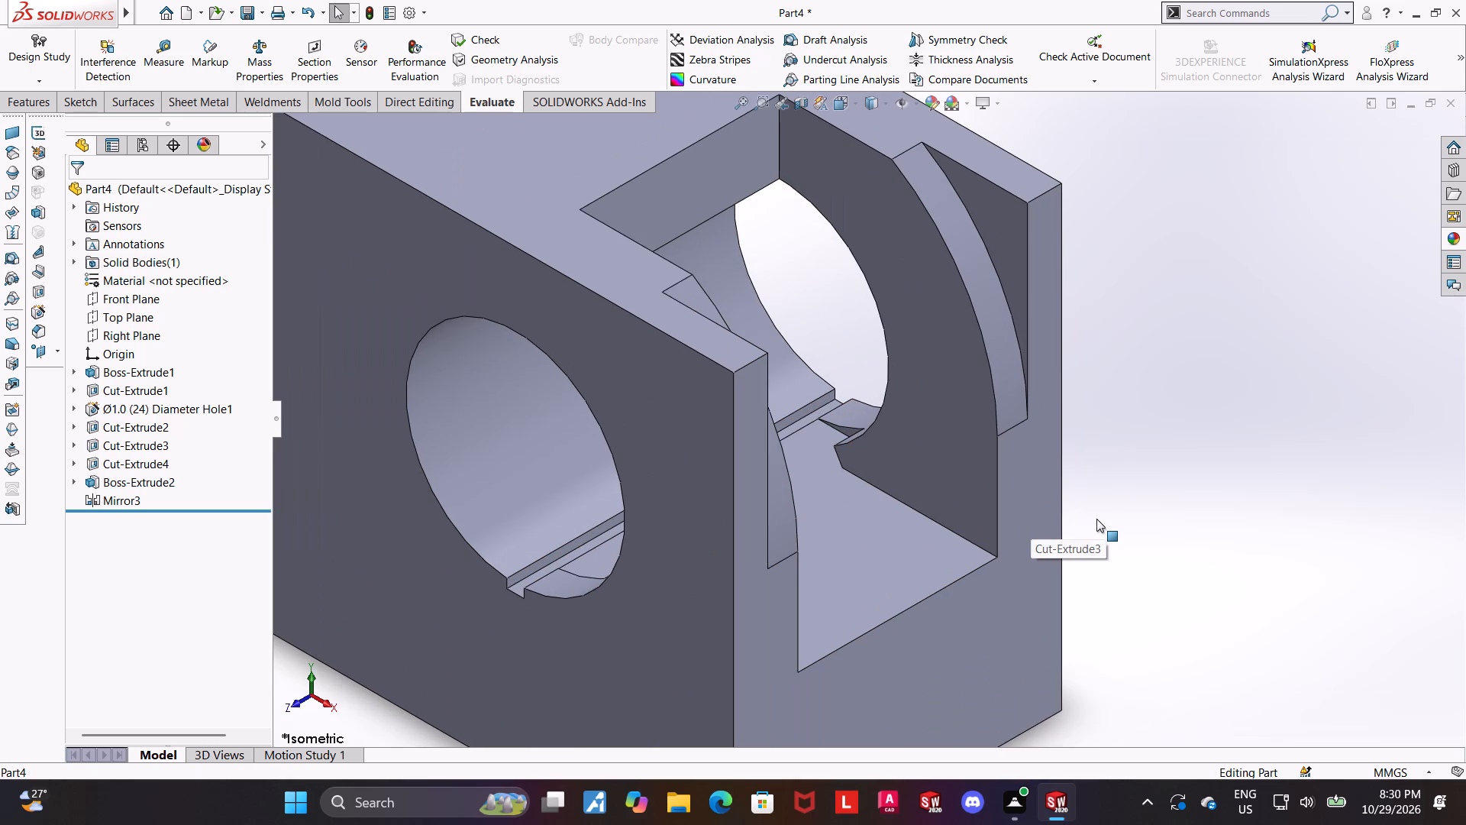
middle_drag(996, 597, 1072, 571)
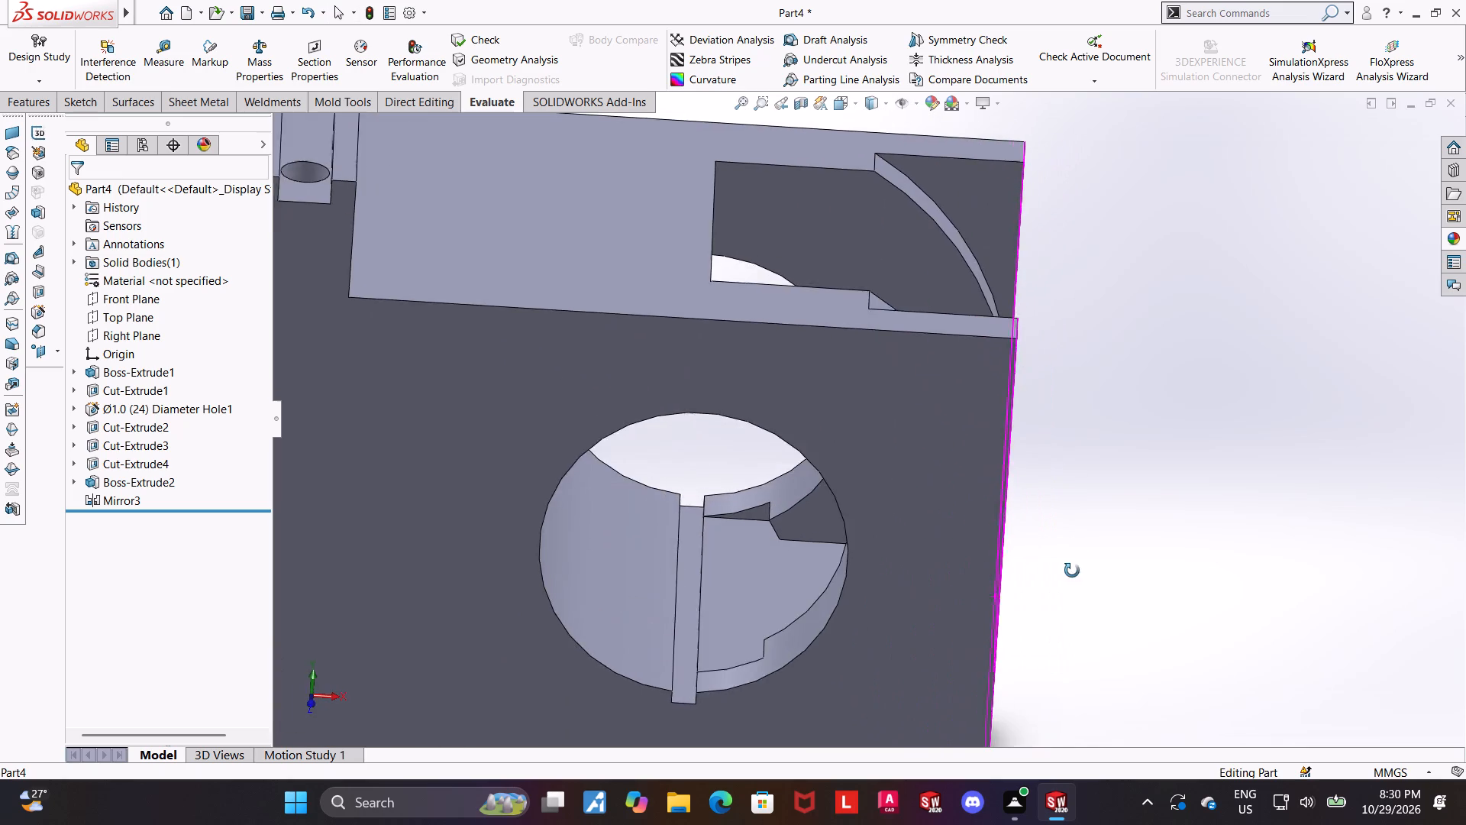
middle_drag(1072, 571, 1039, 591)
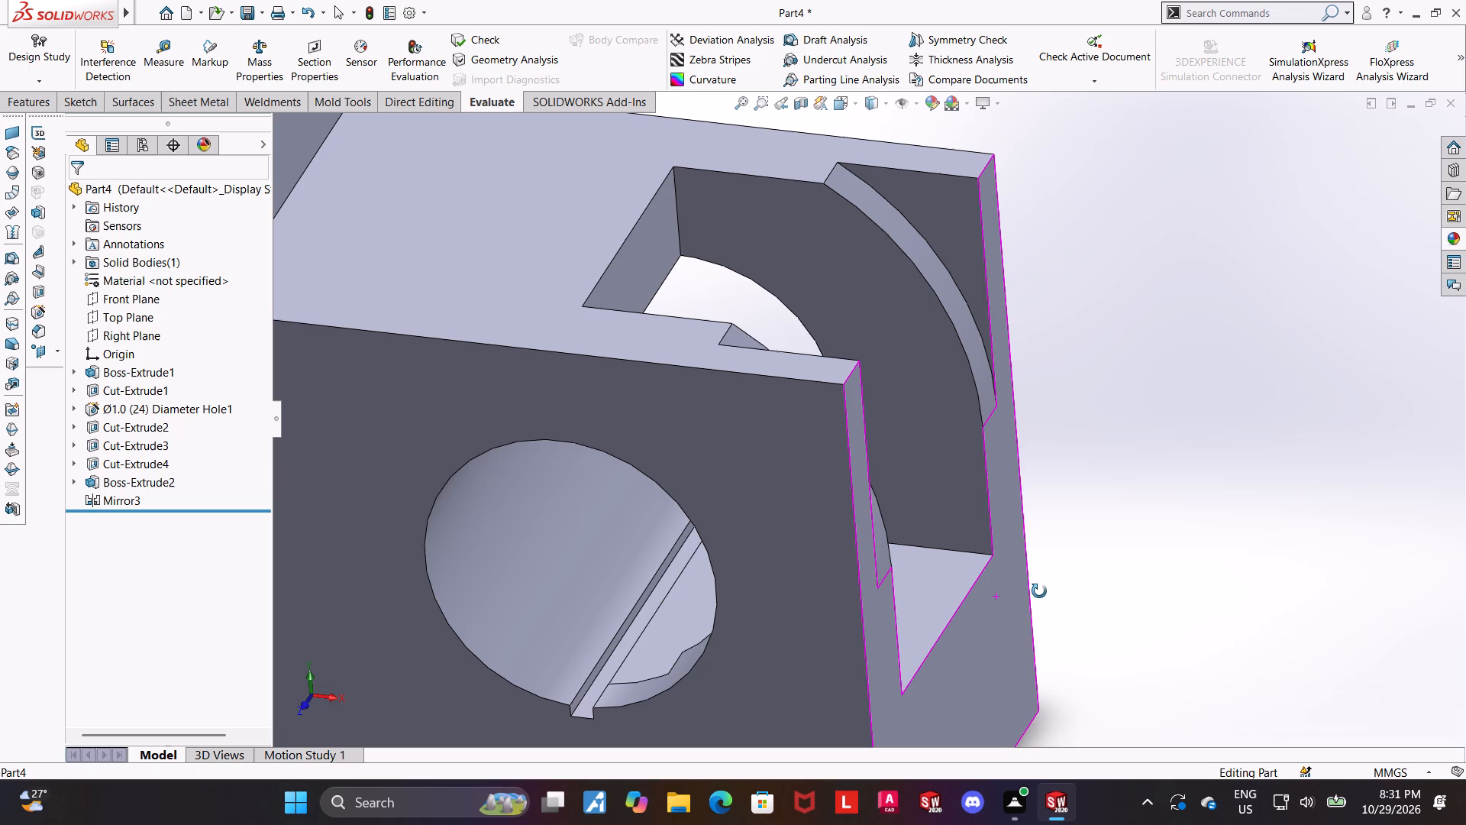
middle_drag(1039, 591, 977, 644)
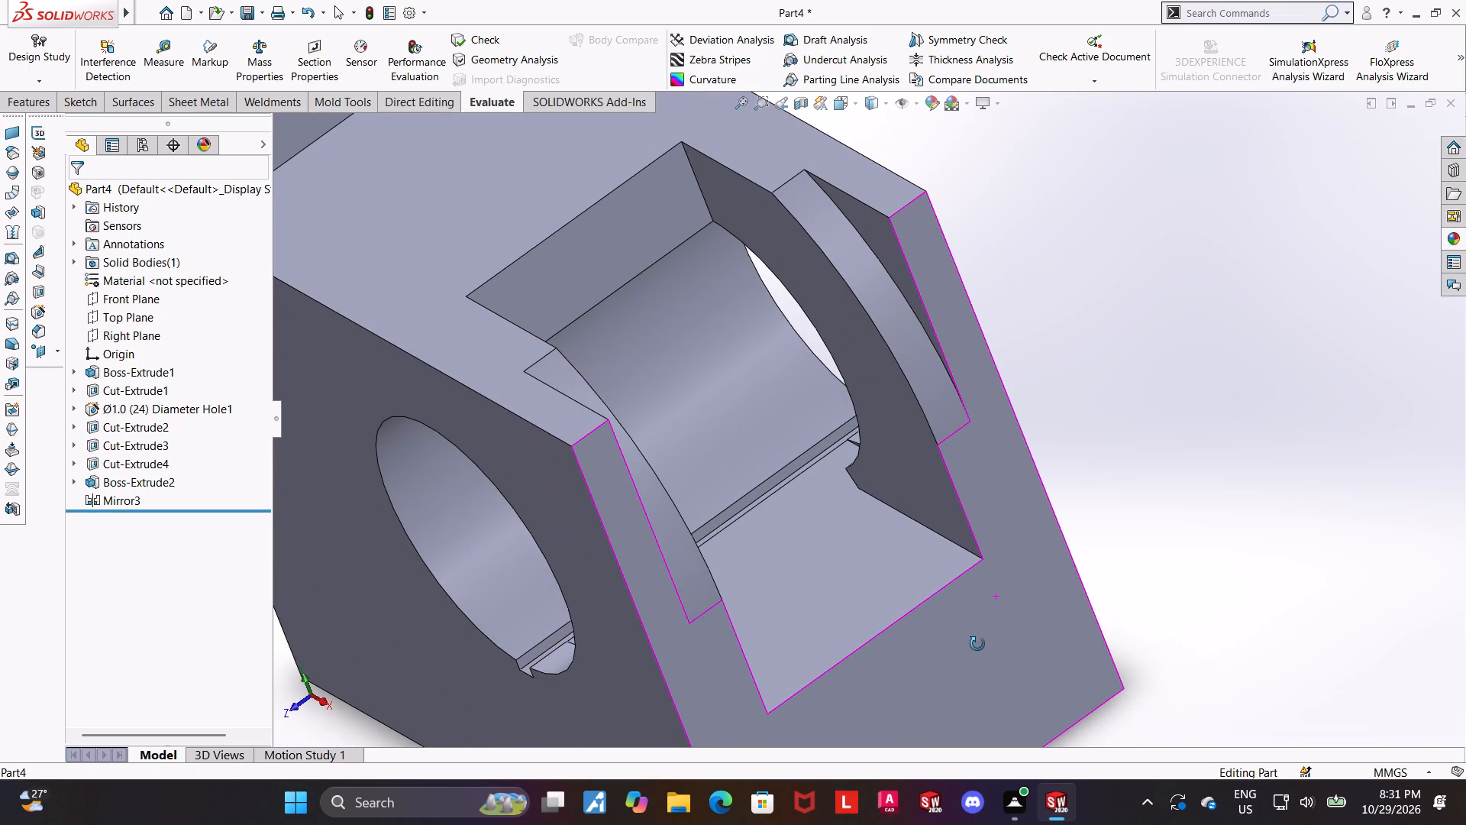
middle_drag(977, 644, 1097, 506)
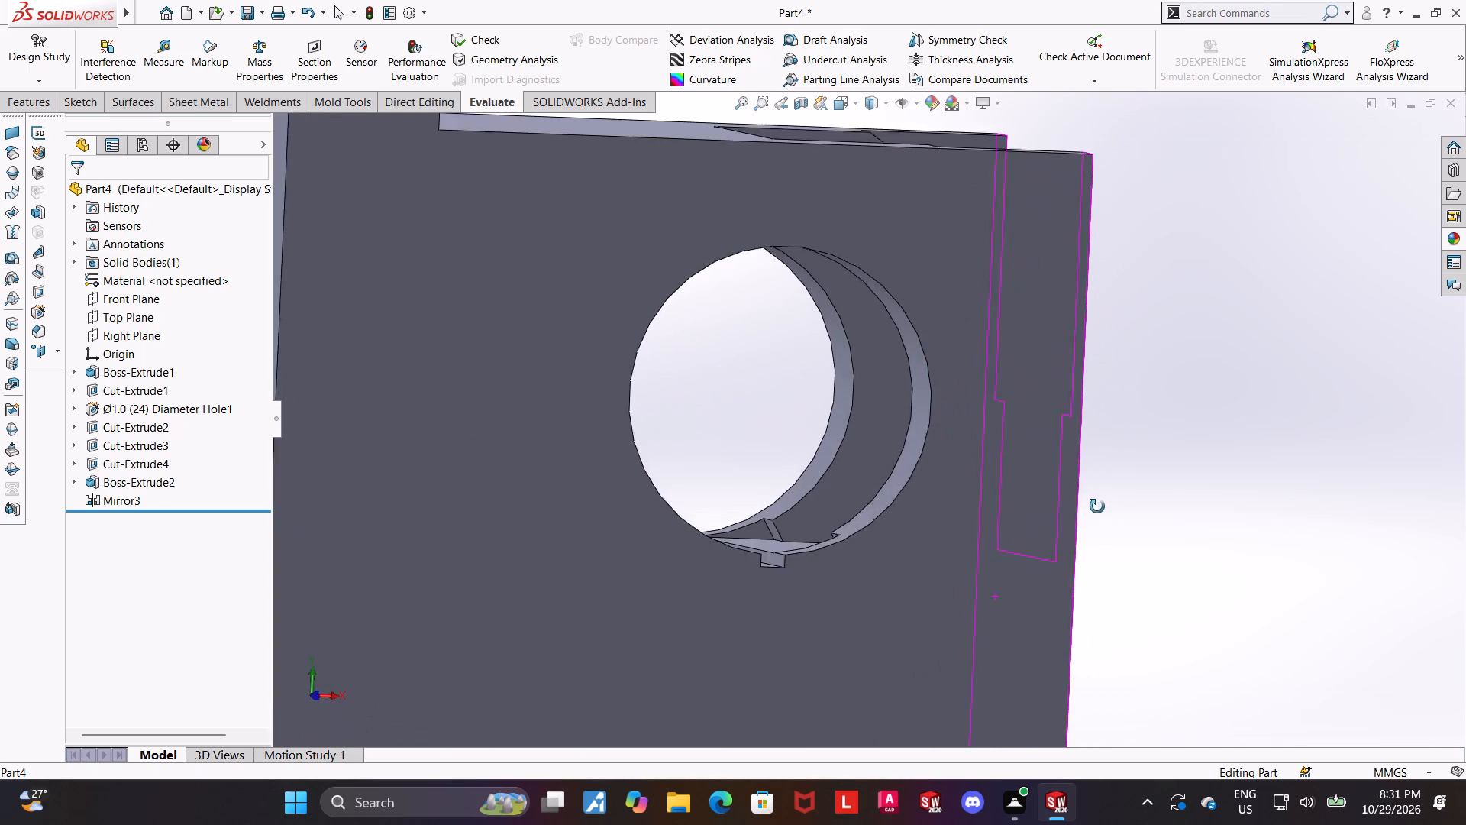
middle_drag(1097, 506, 1075, 544)
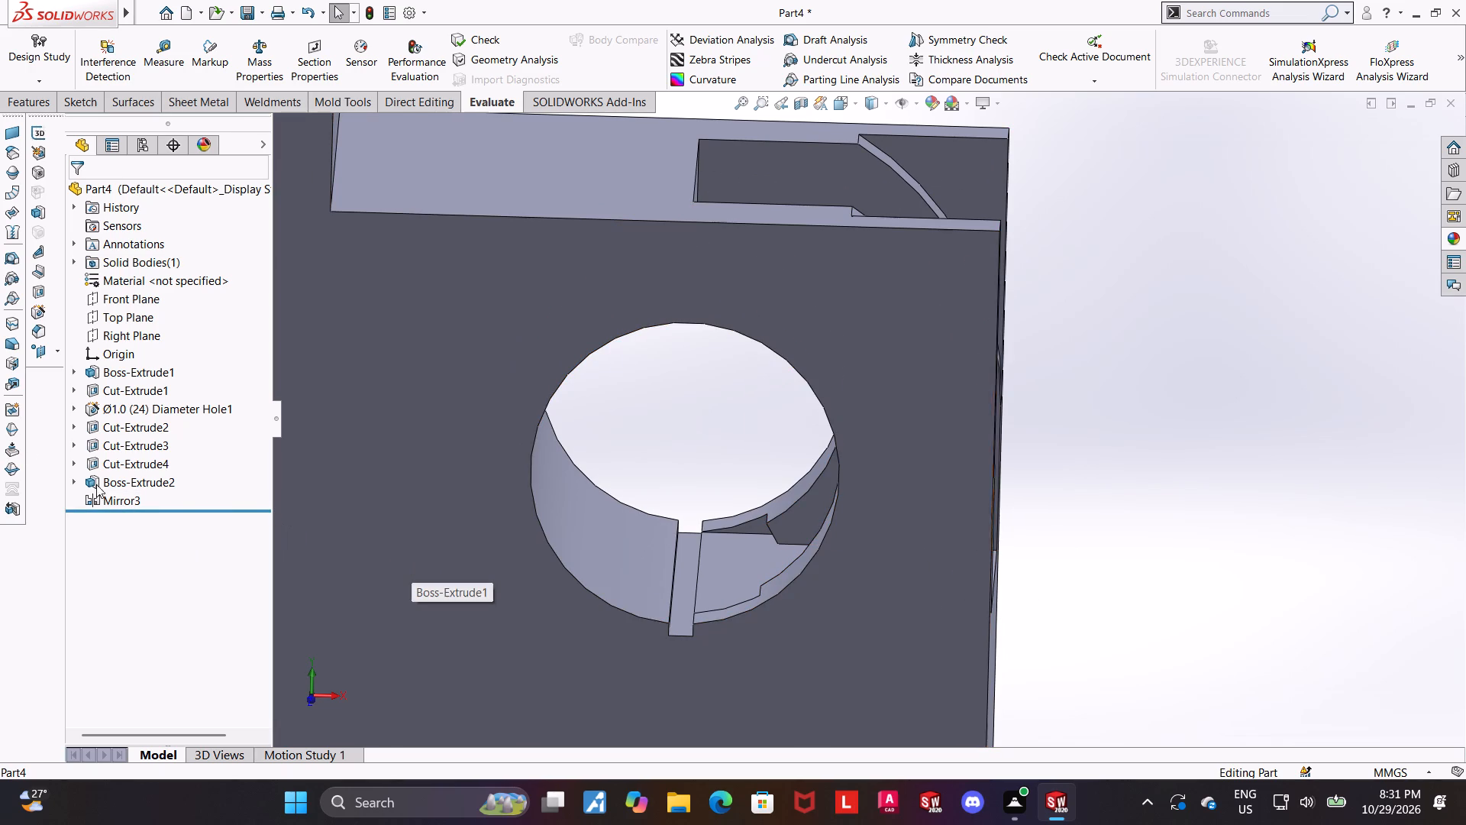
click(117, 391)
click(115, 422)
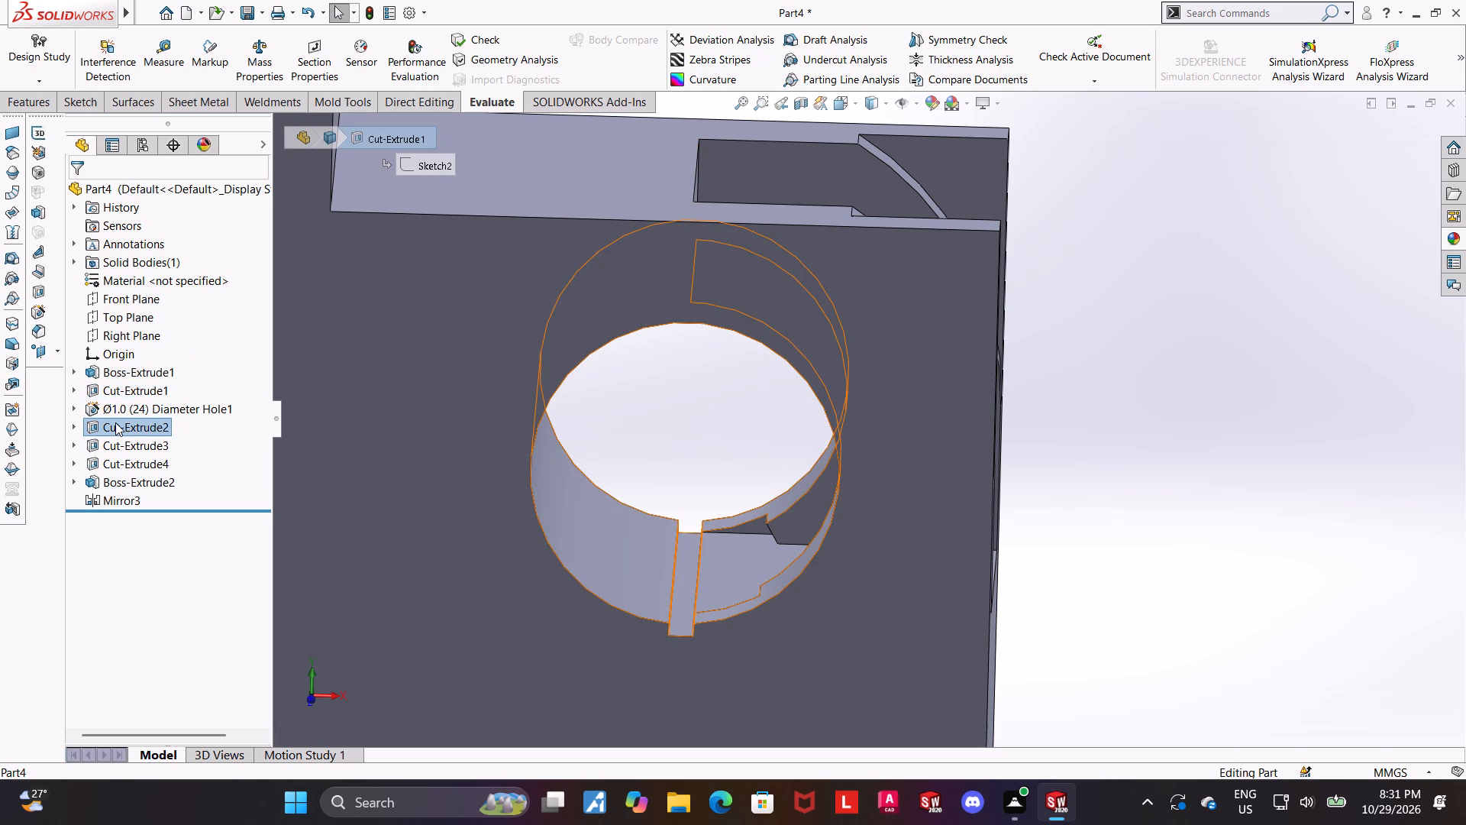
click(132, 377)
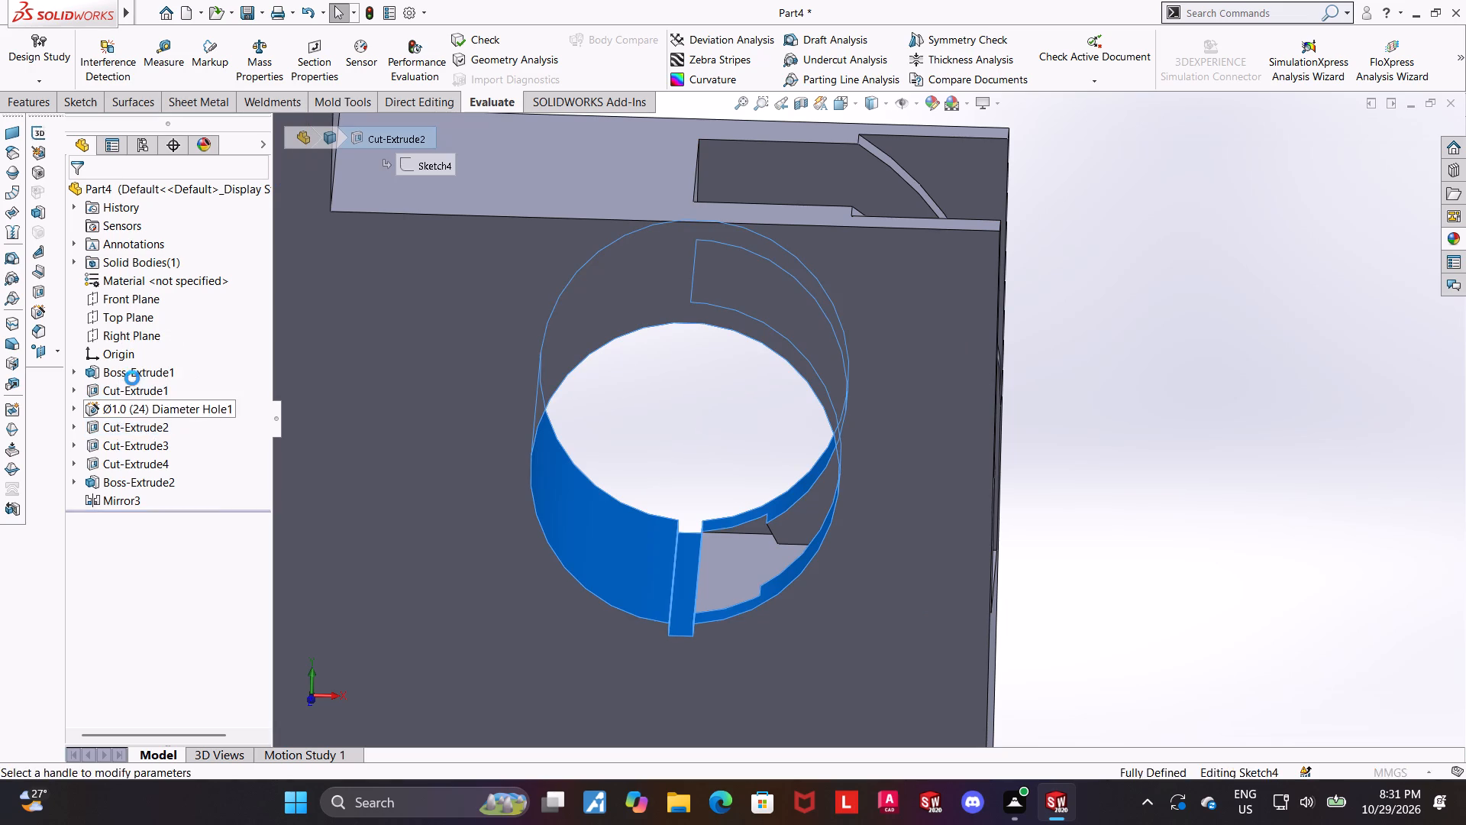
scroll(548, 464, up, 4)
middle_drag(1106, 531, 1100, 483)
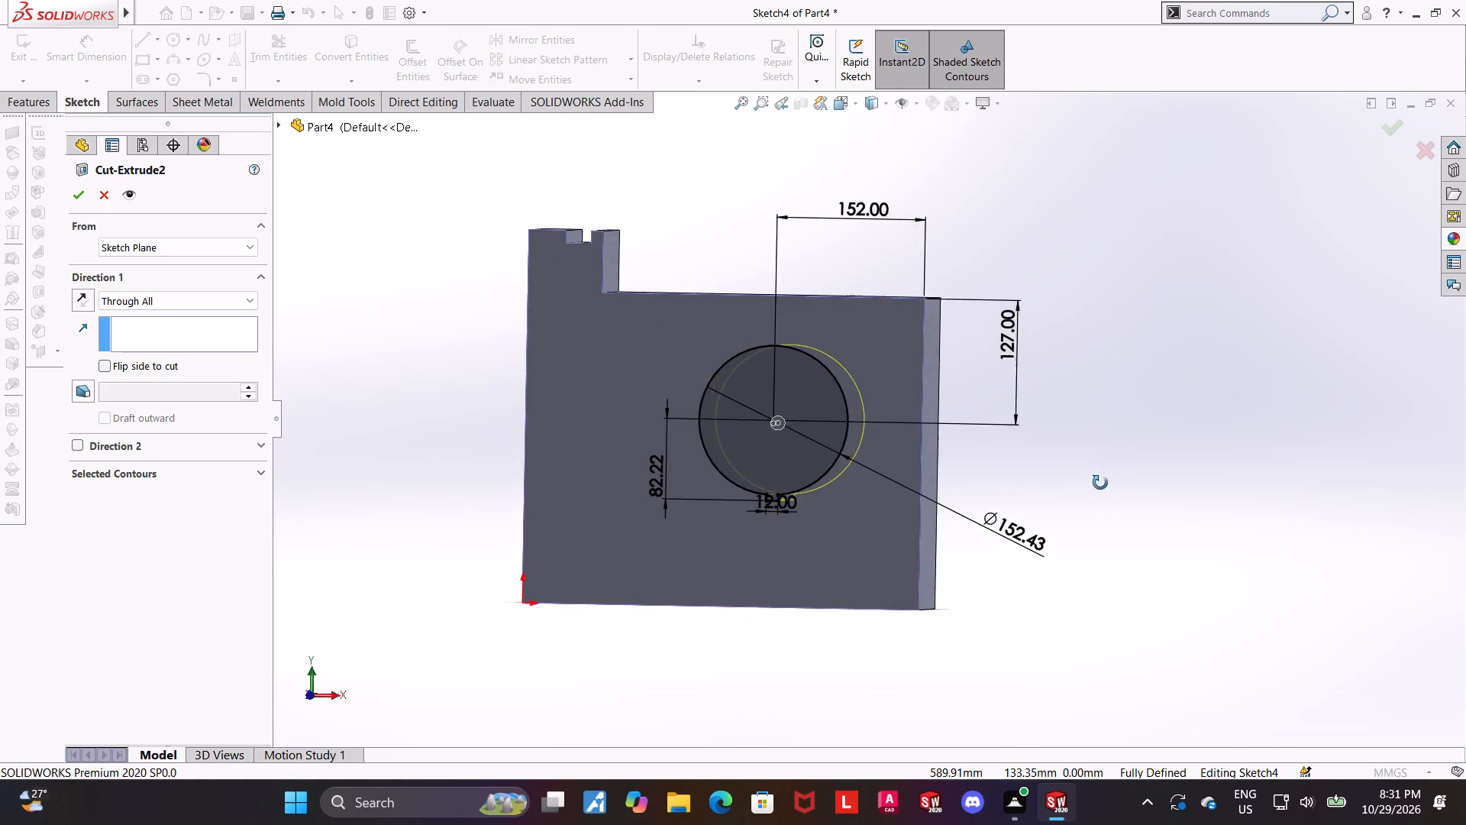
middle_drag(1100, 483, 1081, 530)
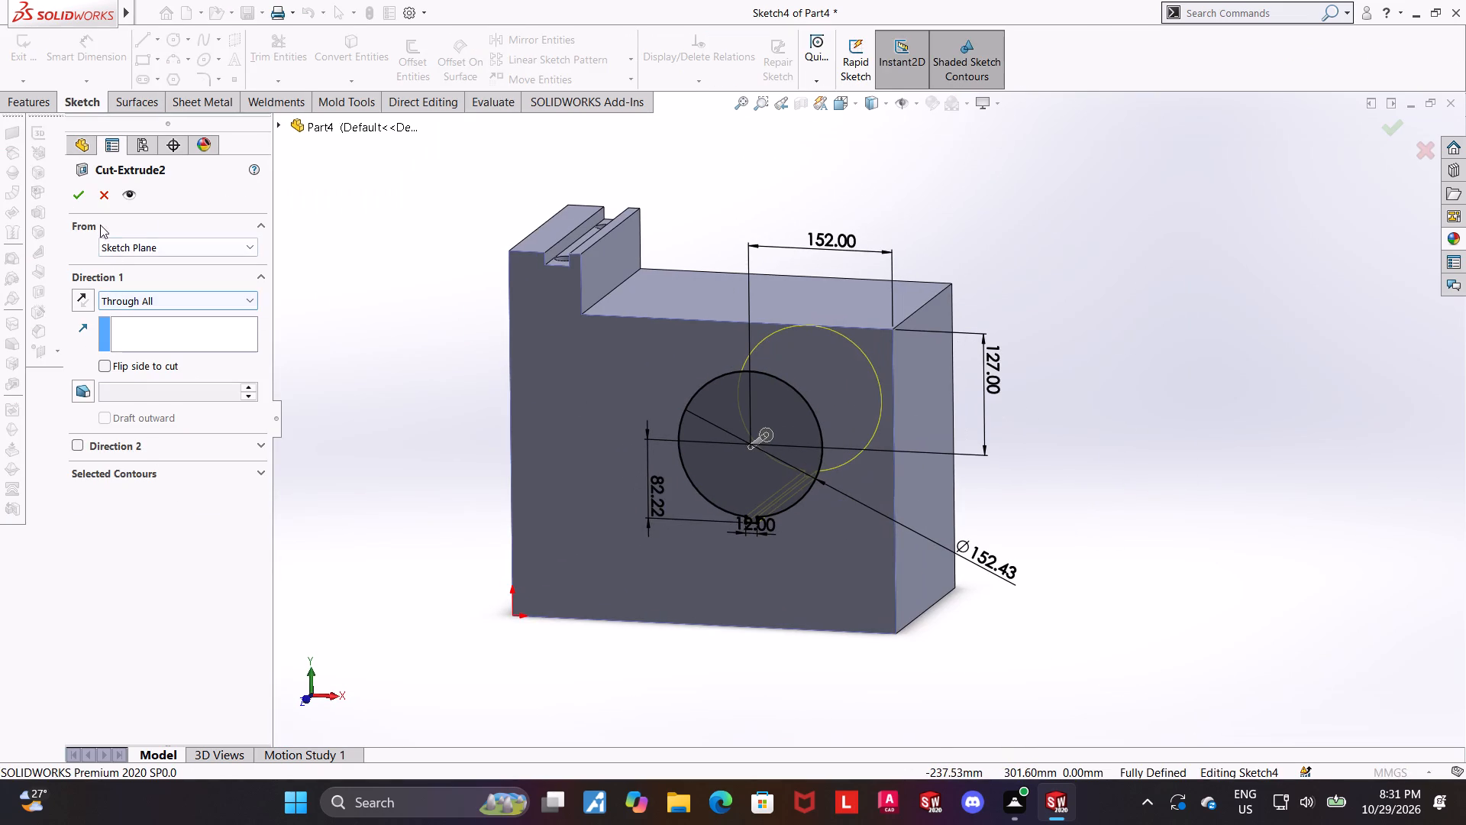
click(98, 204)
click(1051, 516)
Suppress the Mirror3 feature so that only the original corner piece remains in the pocket.
scroll(1045, 518, up, 1)
middle_drag(1045, 518, 1080, 571)
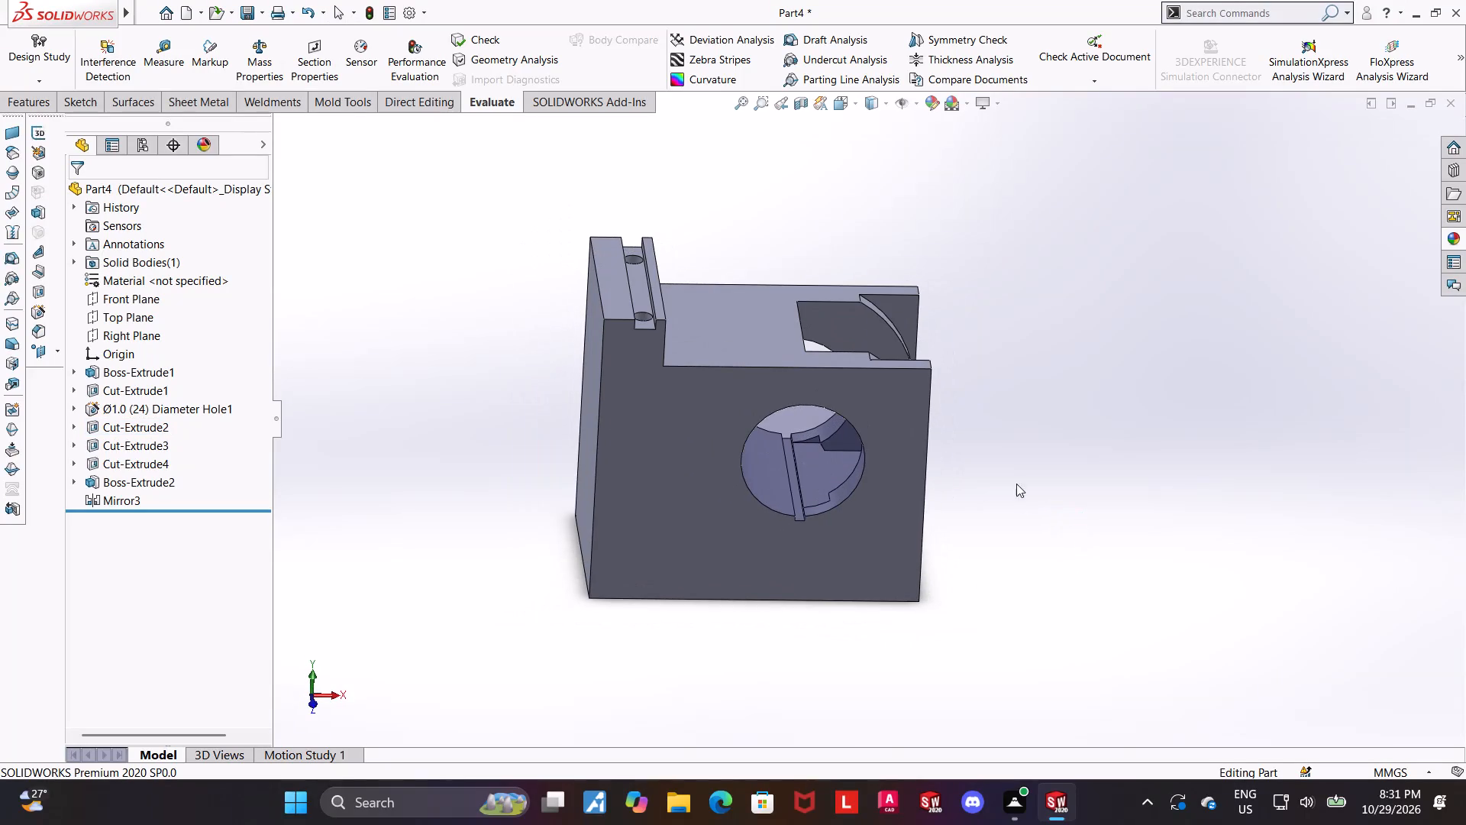
click(1022, 471)
middle_drag(1028, 436, 928, 492)
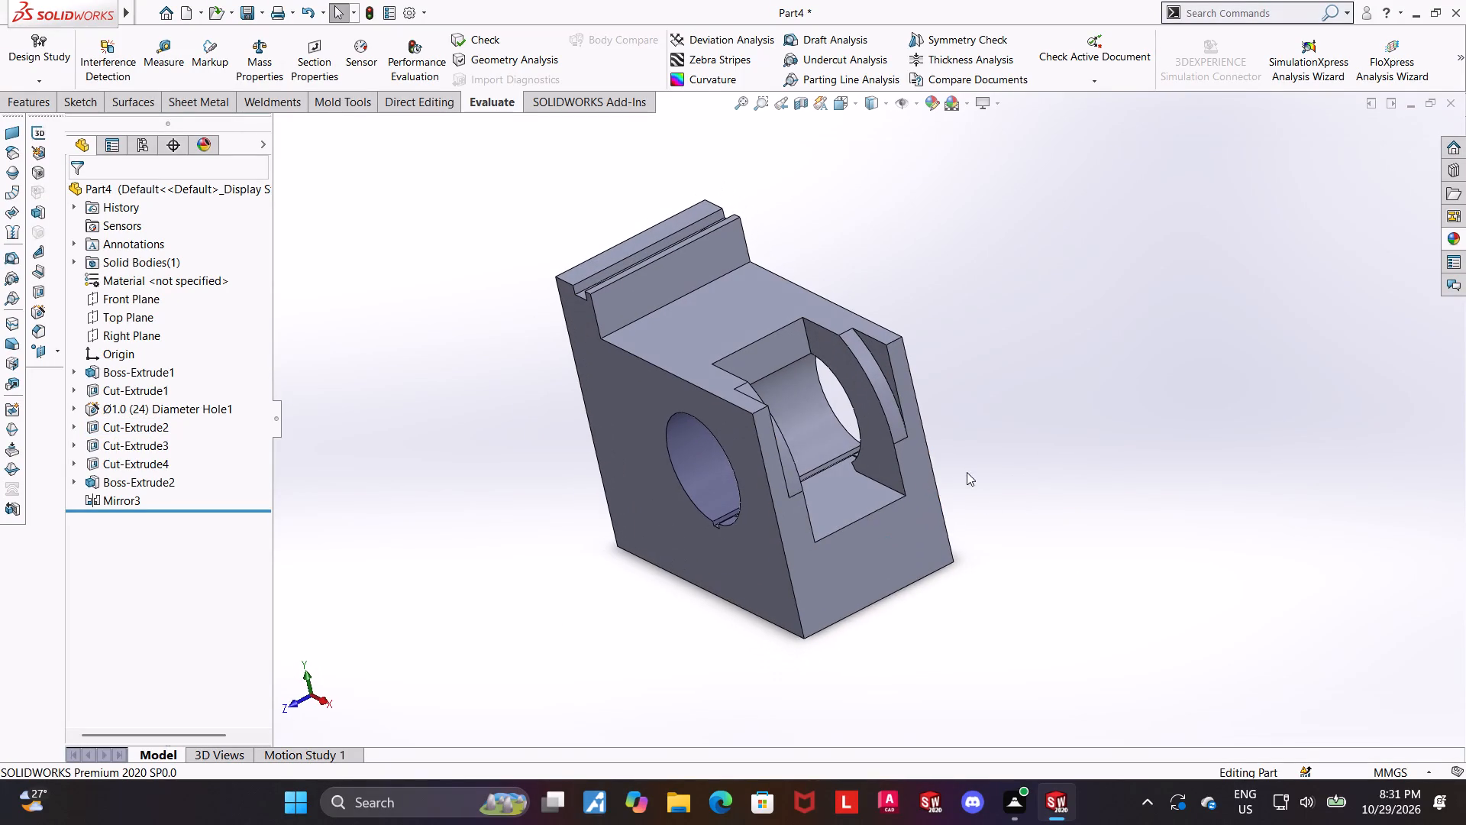
click(983, 462)
scroll(849, 469, down, 2)
click(106, 498)
click(145, 458)
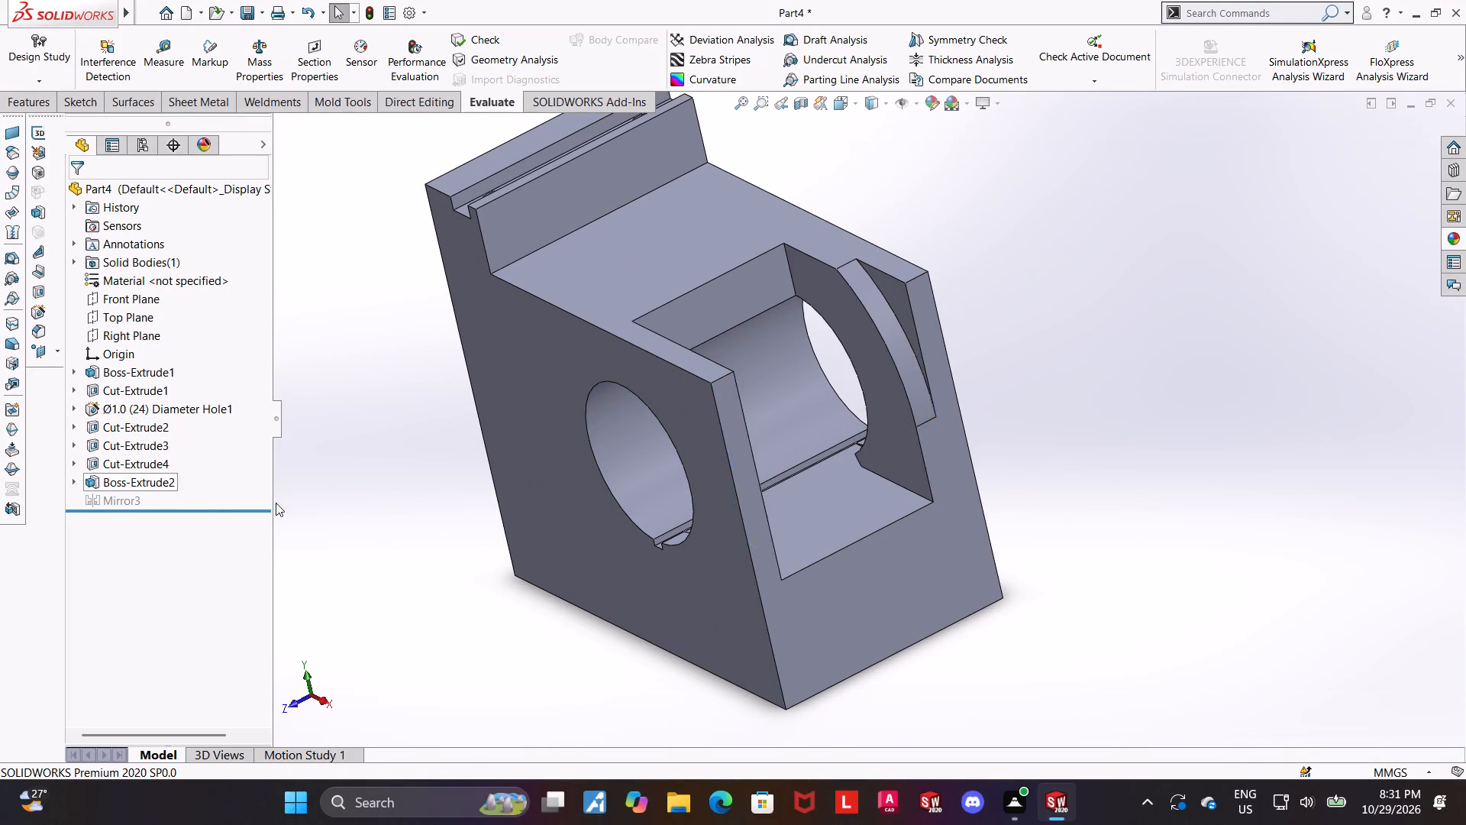
click(1296, 486)
Examine the original corner piece through the keyed bore, focusing on its lower end beside the keyway.
middle_drag(1077, 502, 1200, 539)
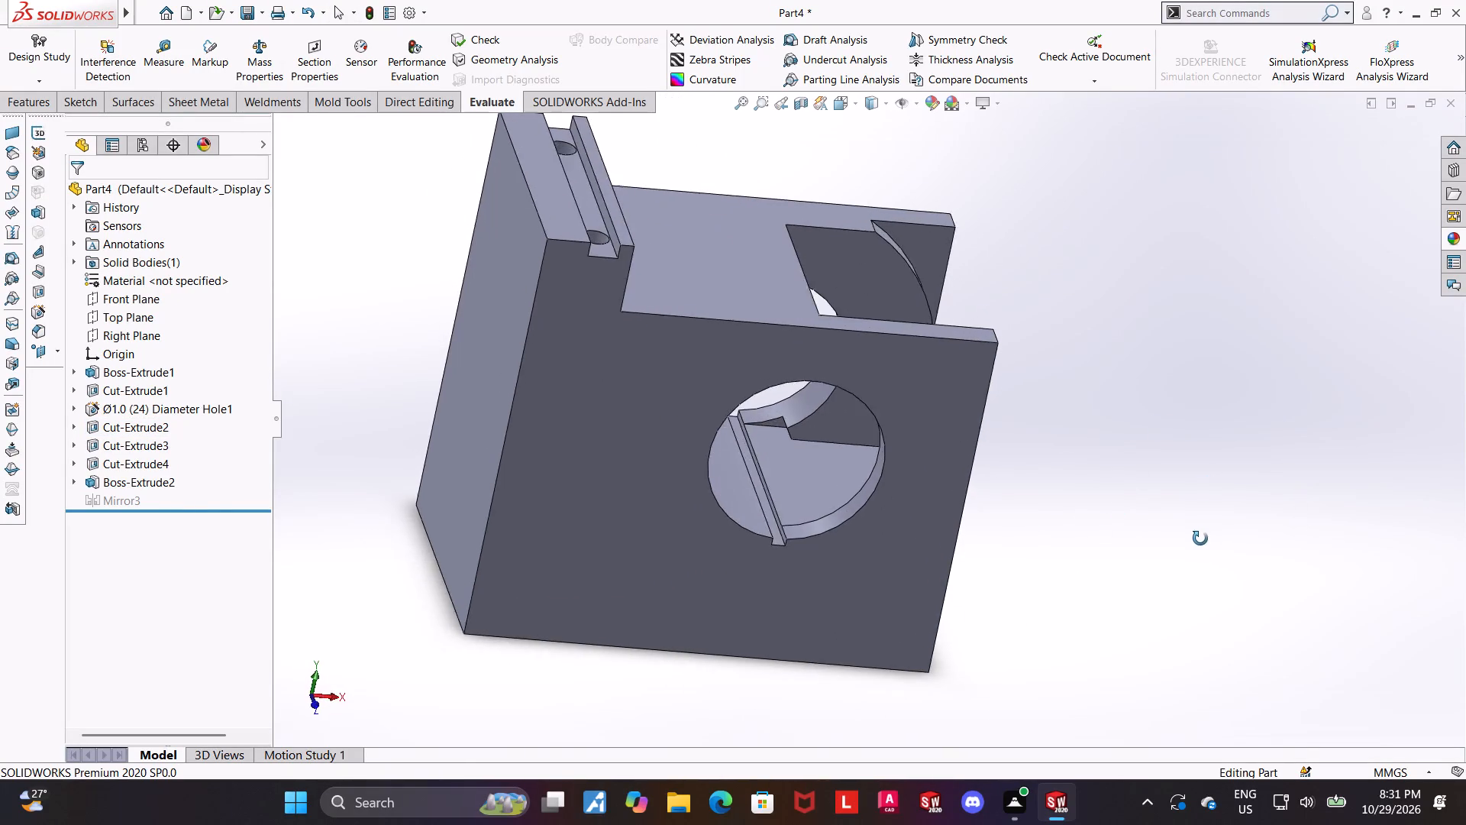
middle_drag(1200, 539, 1192, 511)
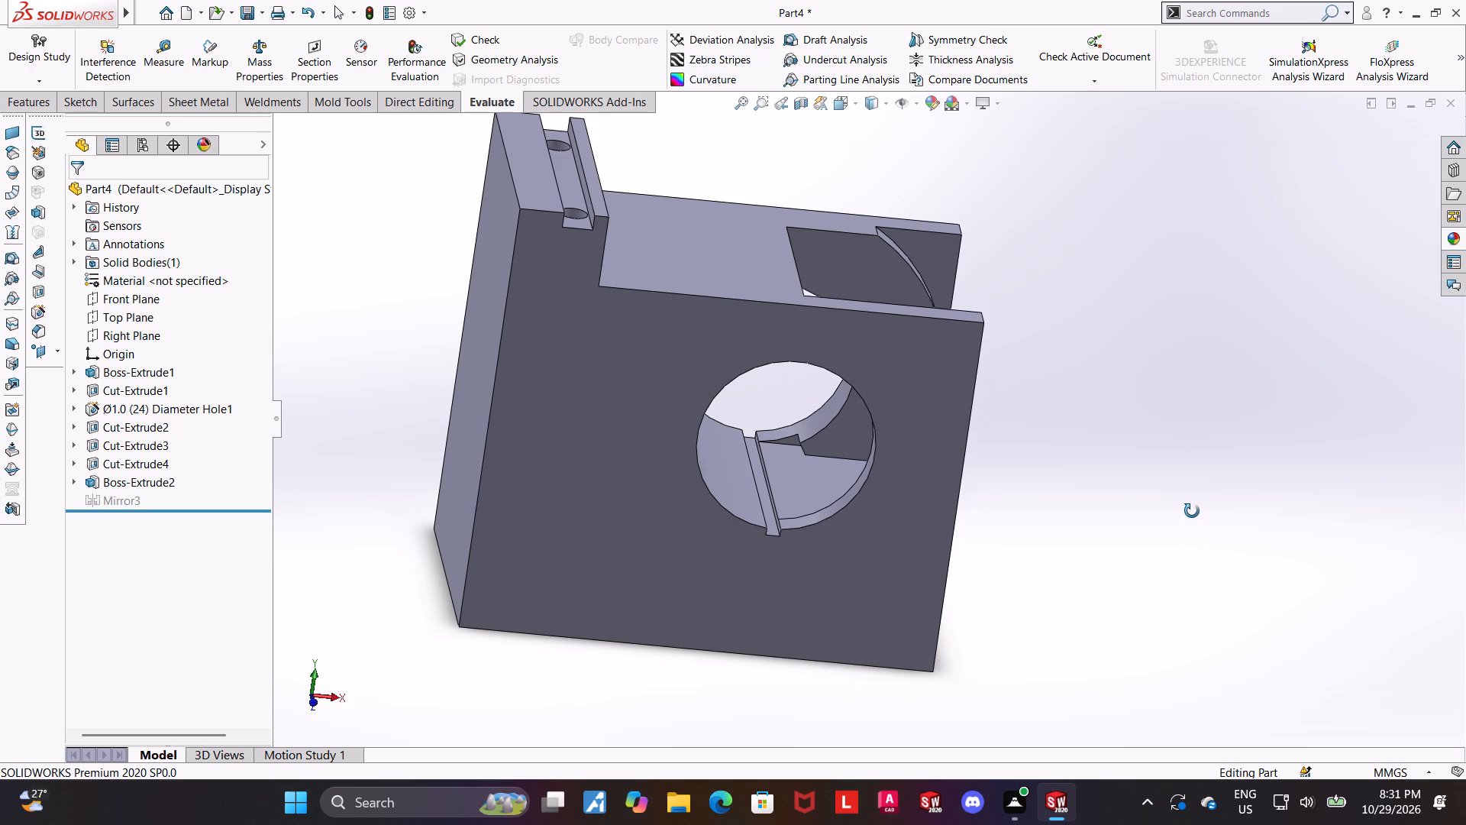
middle_drag(1192, 511, 1194, 491)
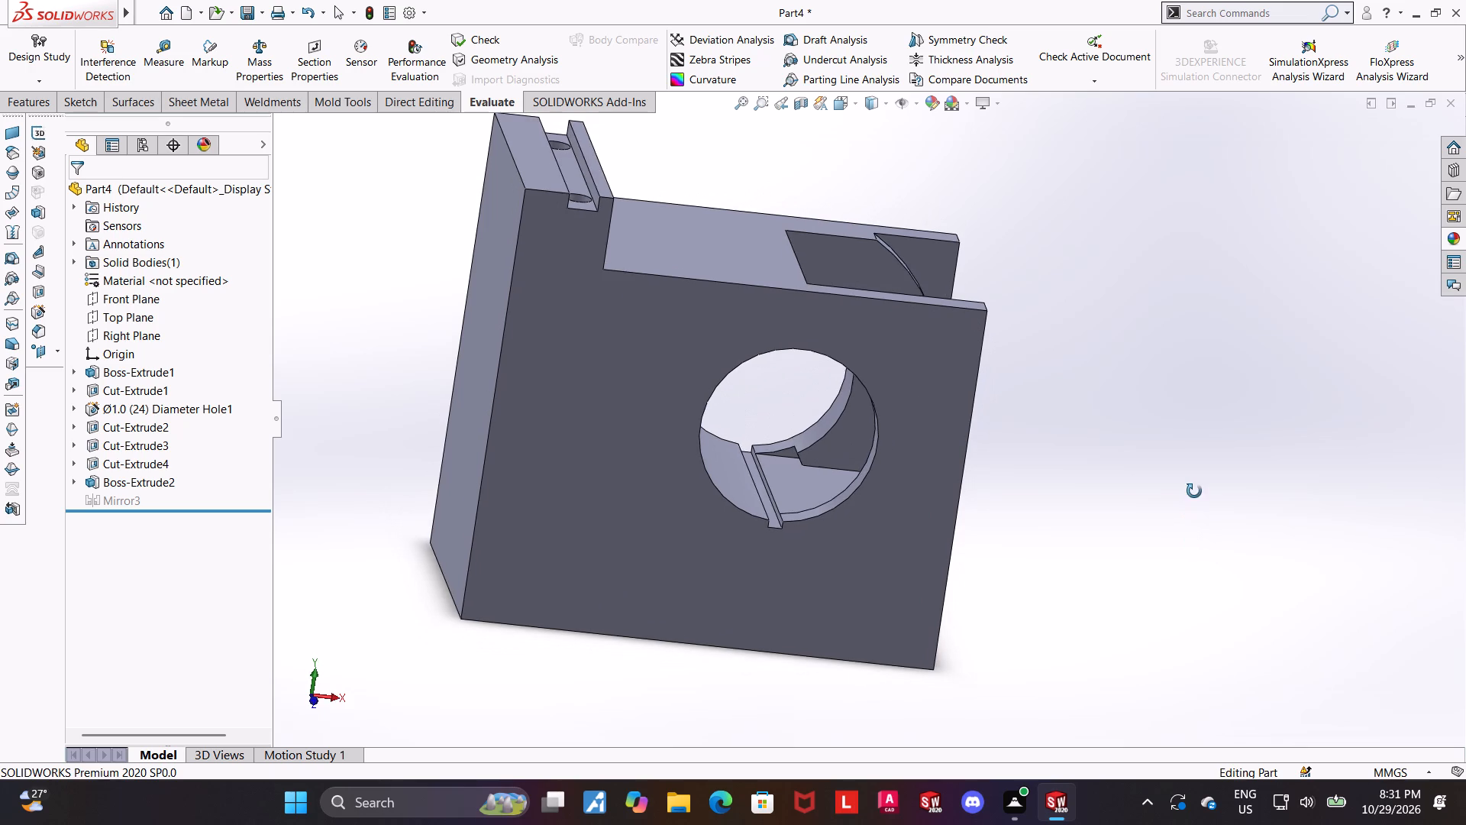
middle_drag(1194, 491, 1148, 515)
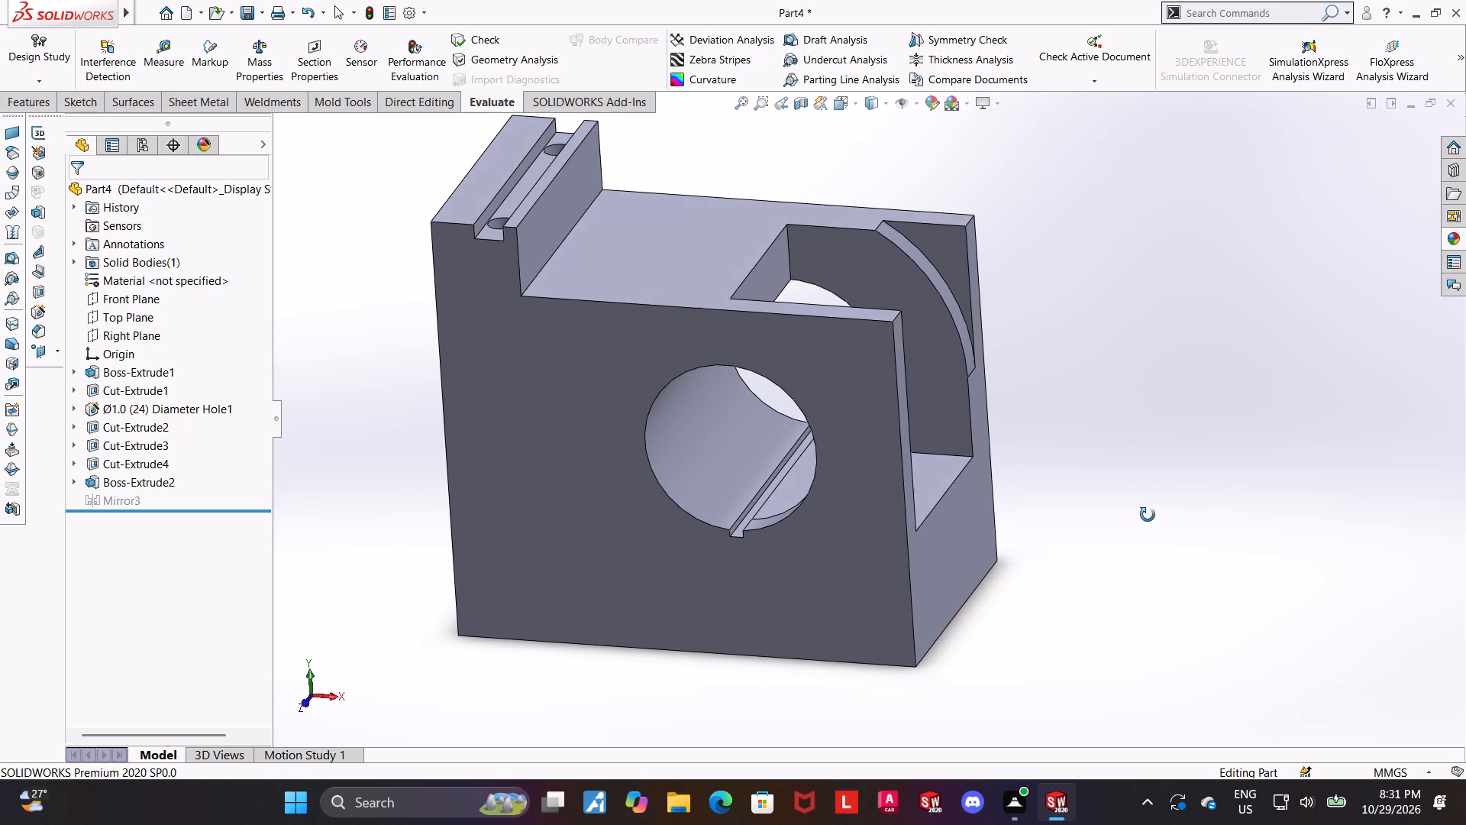
middle_drag(1148, 515, 1066, 549)
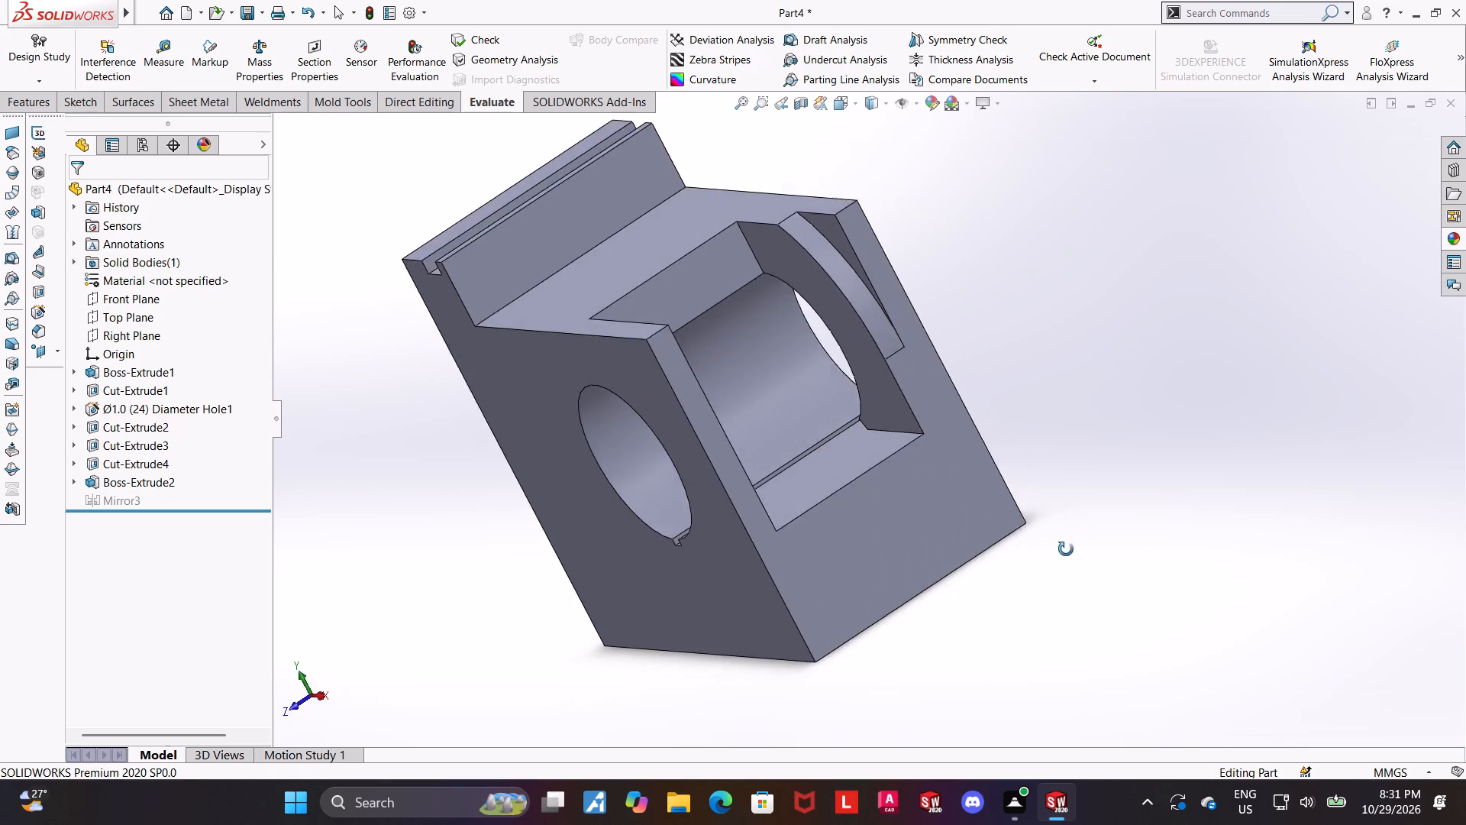
middle_drag(1066, 549, 1196, 558)
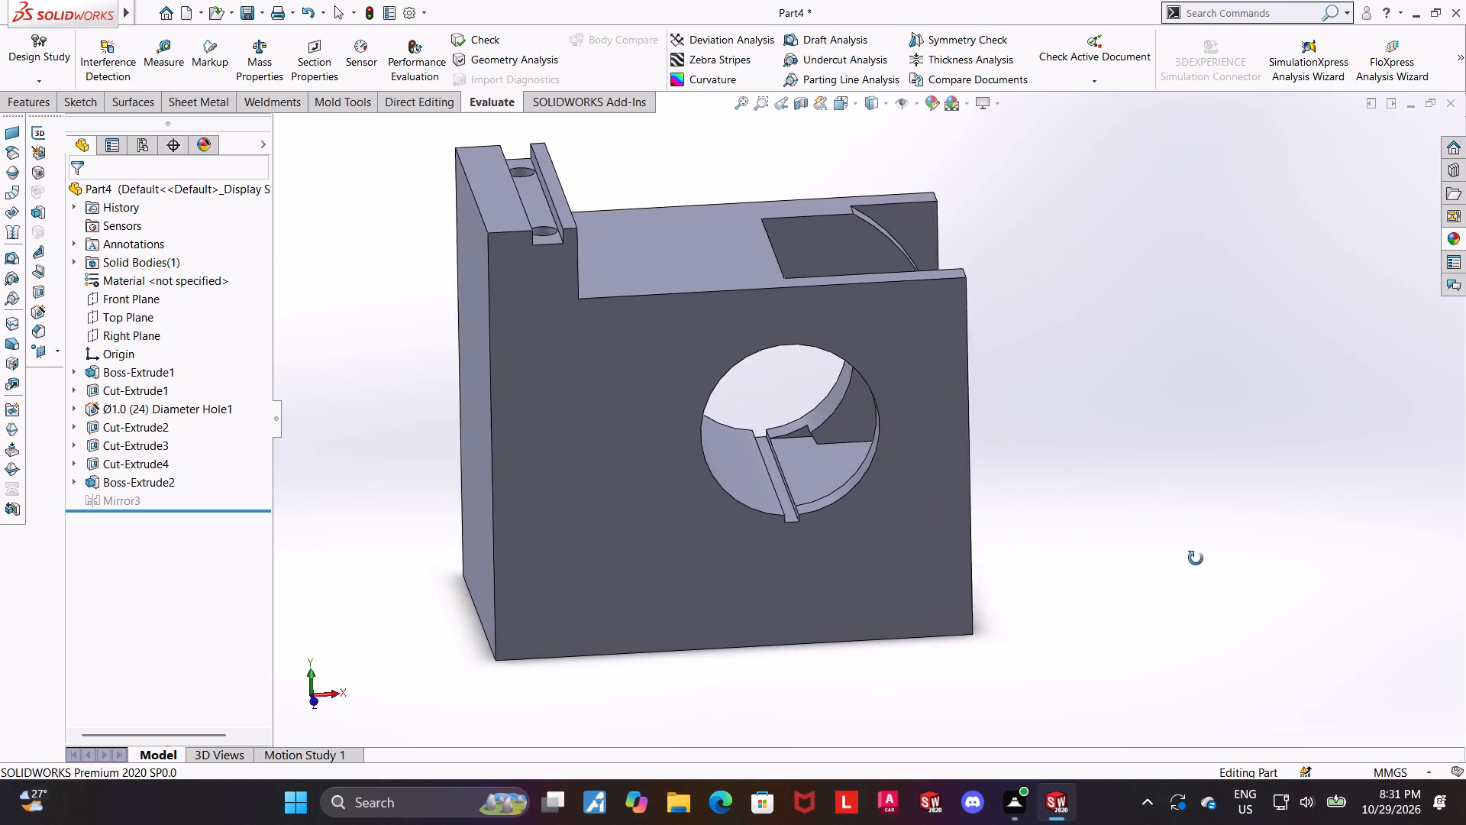
middle_drag(1196, 558, 1190, 529)
scroll(728, 425, down, 4)
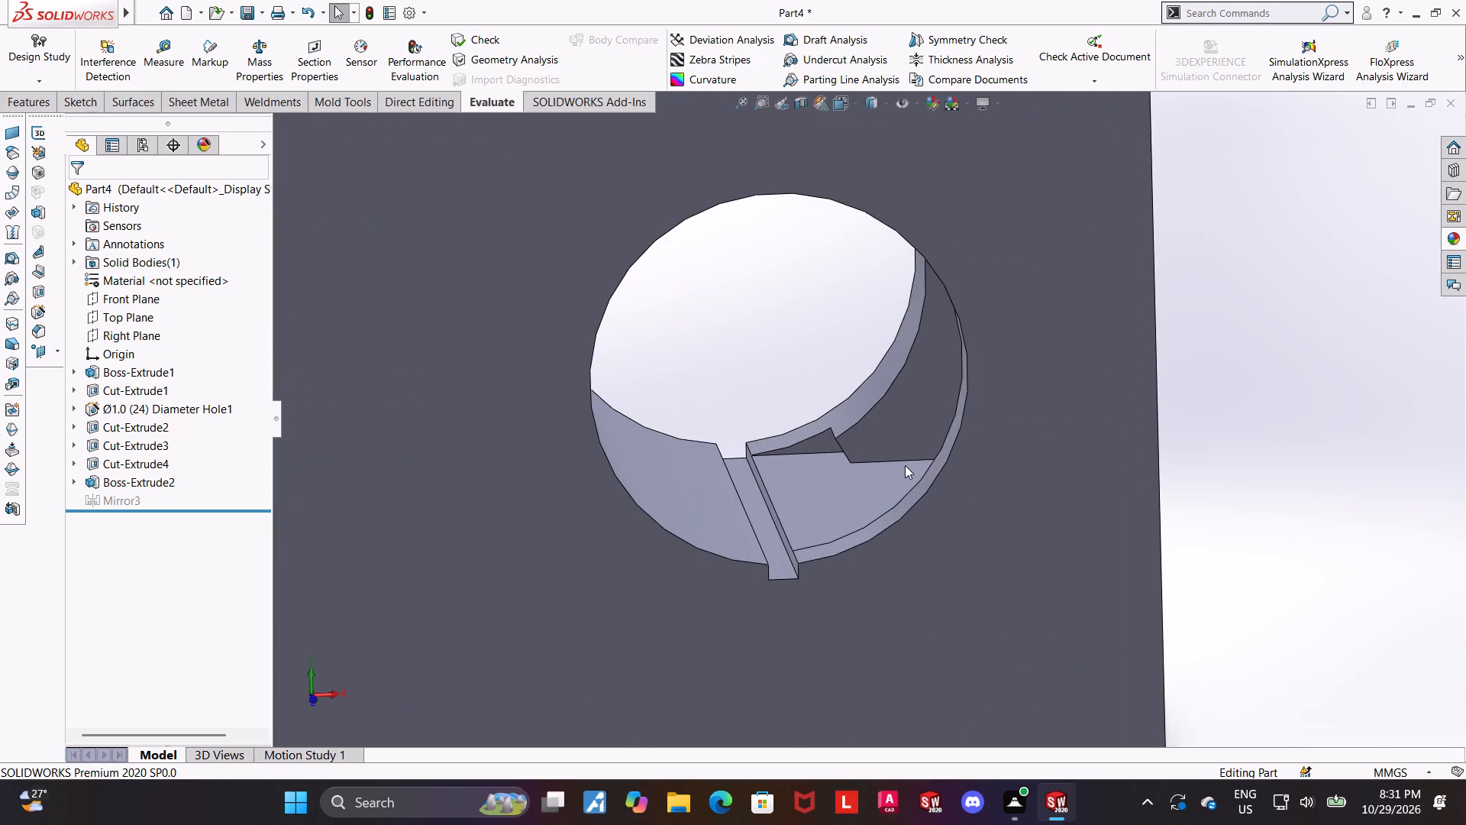
scroll(873, 466, down, 2)
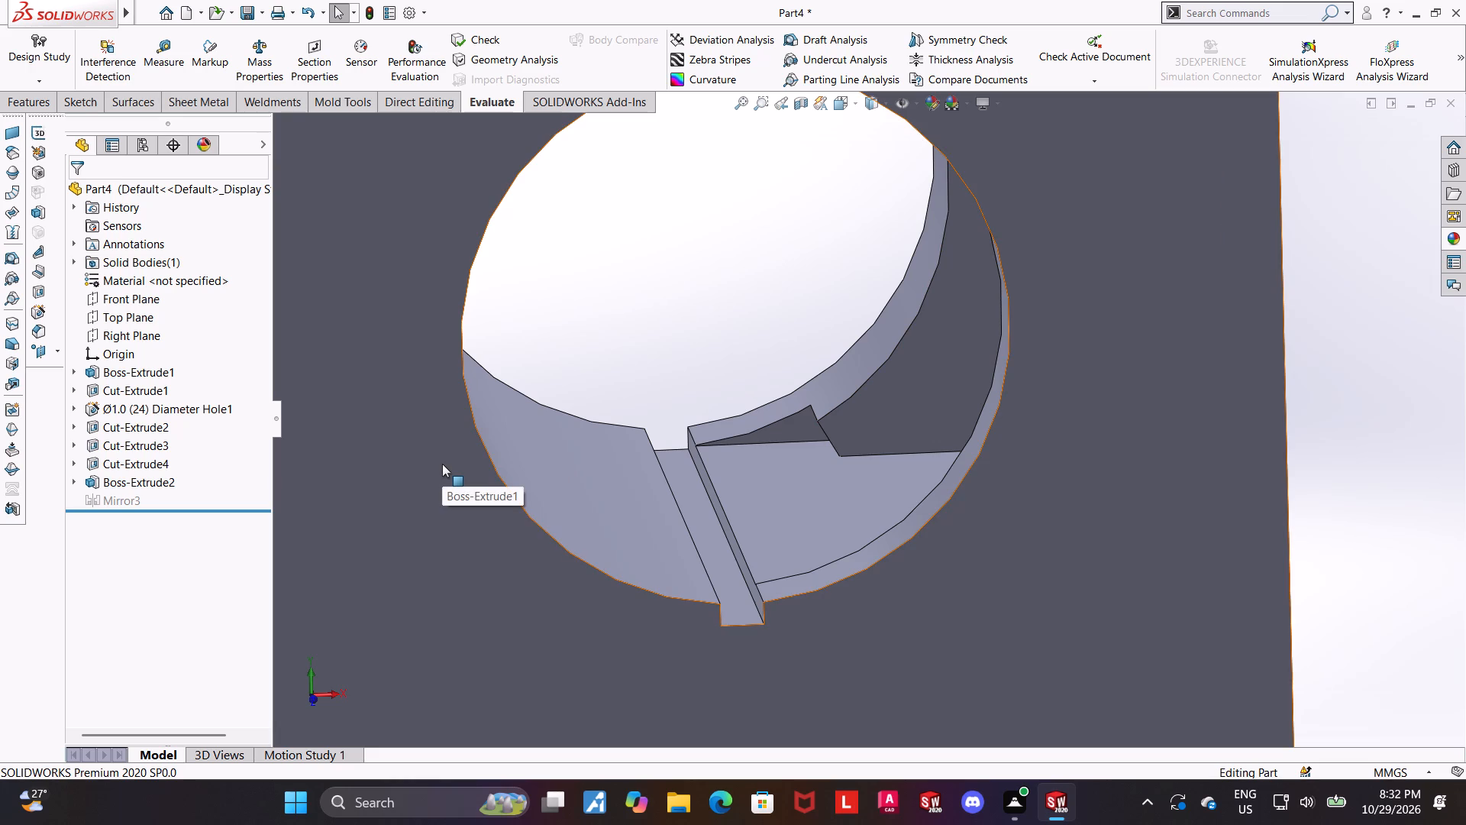
scroll(638, 474, up, 2)
middle_drag(922, 464, 915, 462)
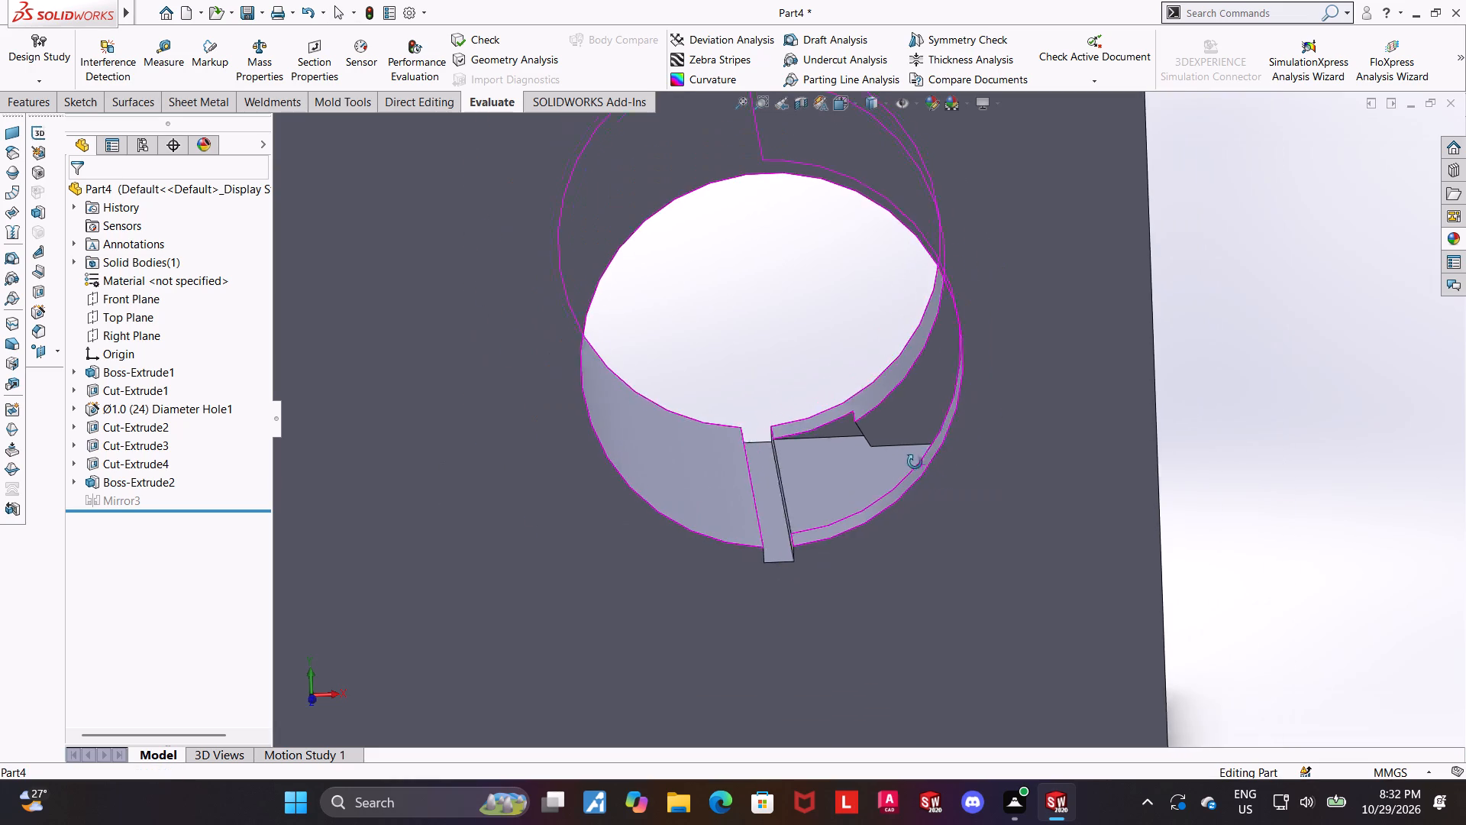
middle_drag(915, 462, 901, 454)
Open the corner piece's extrusion sketch, Sketch8, for editing and face the sketch plane near the keyway.
click(76, 476)
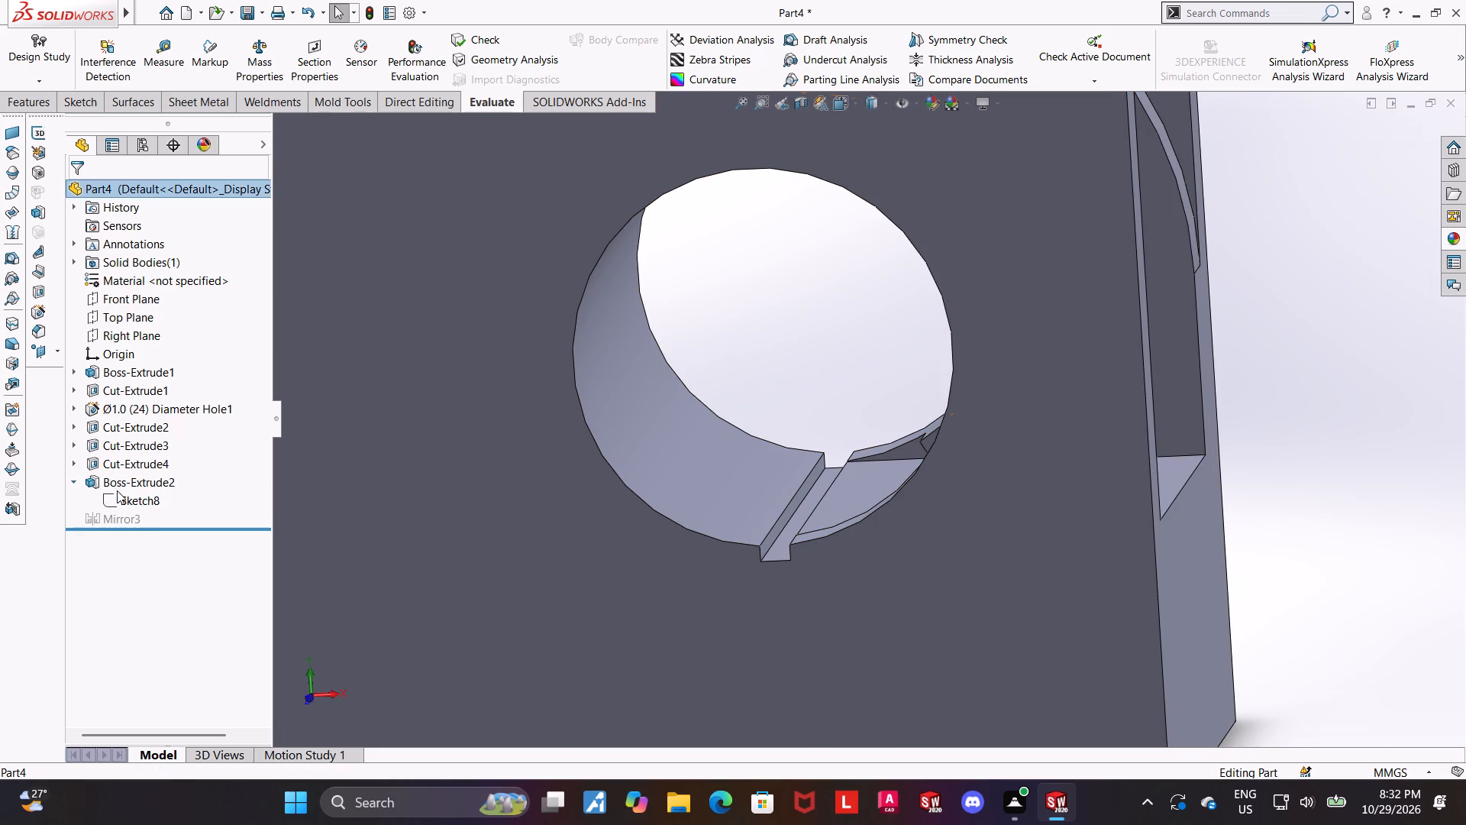
click(117, 490)
click(121, 497)
click(133, 453)
click(140, 498)
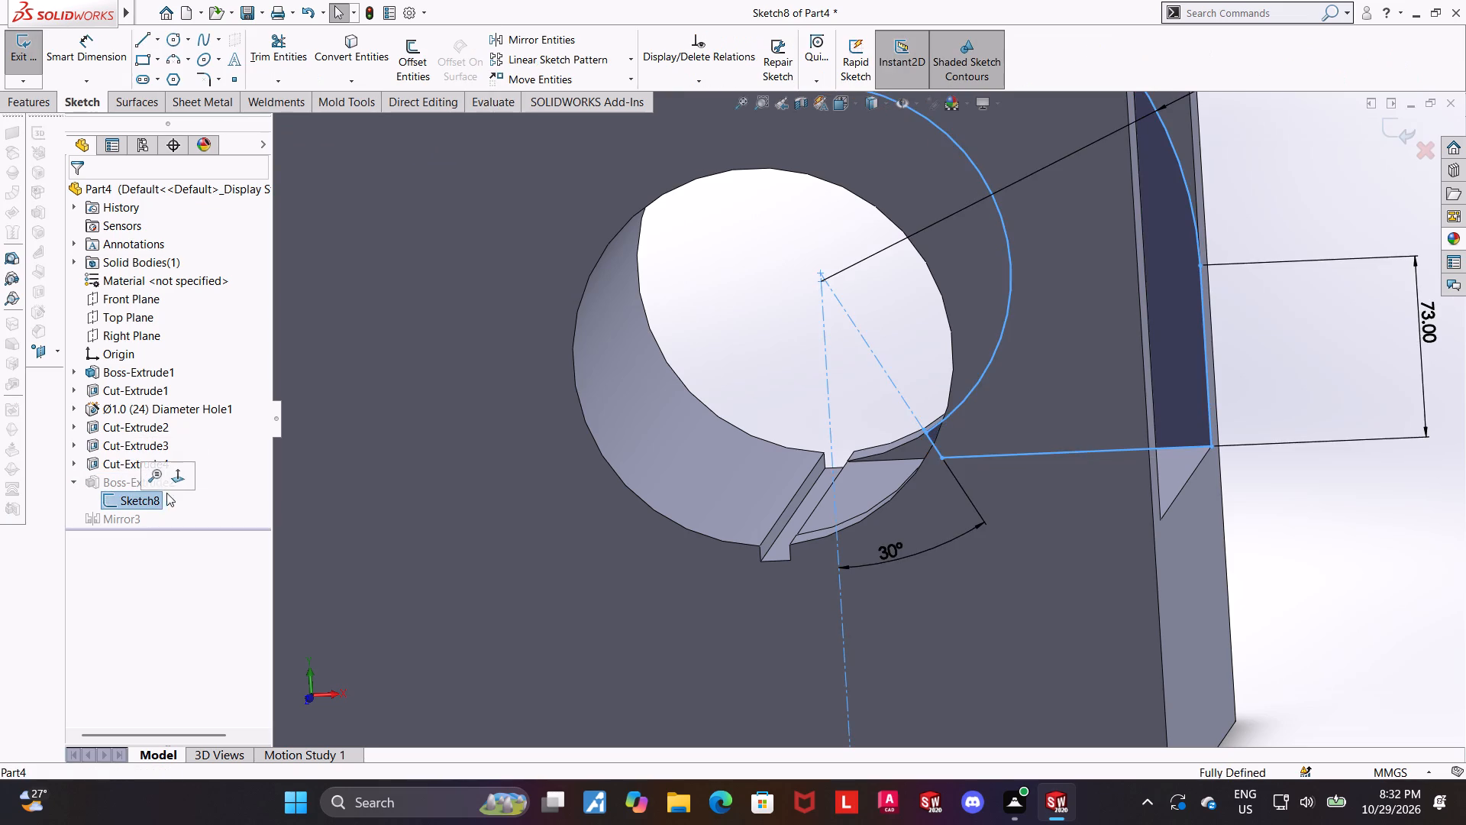
click(180, 480)
scroll(1209, 516, down, 2)
scroll(850, 487, down, 4)
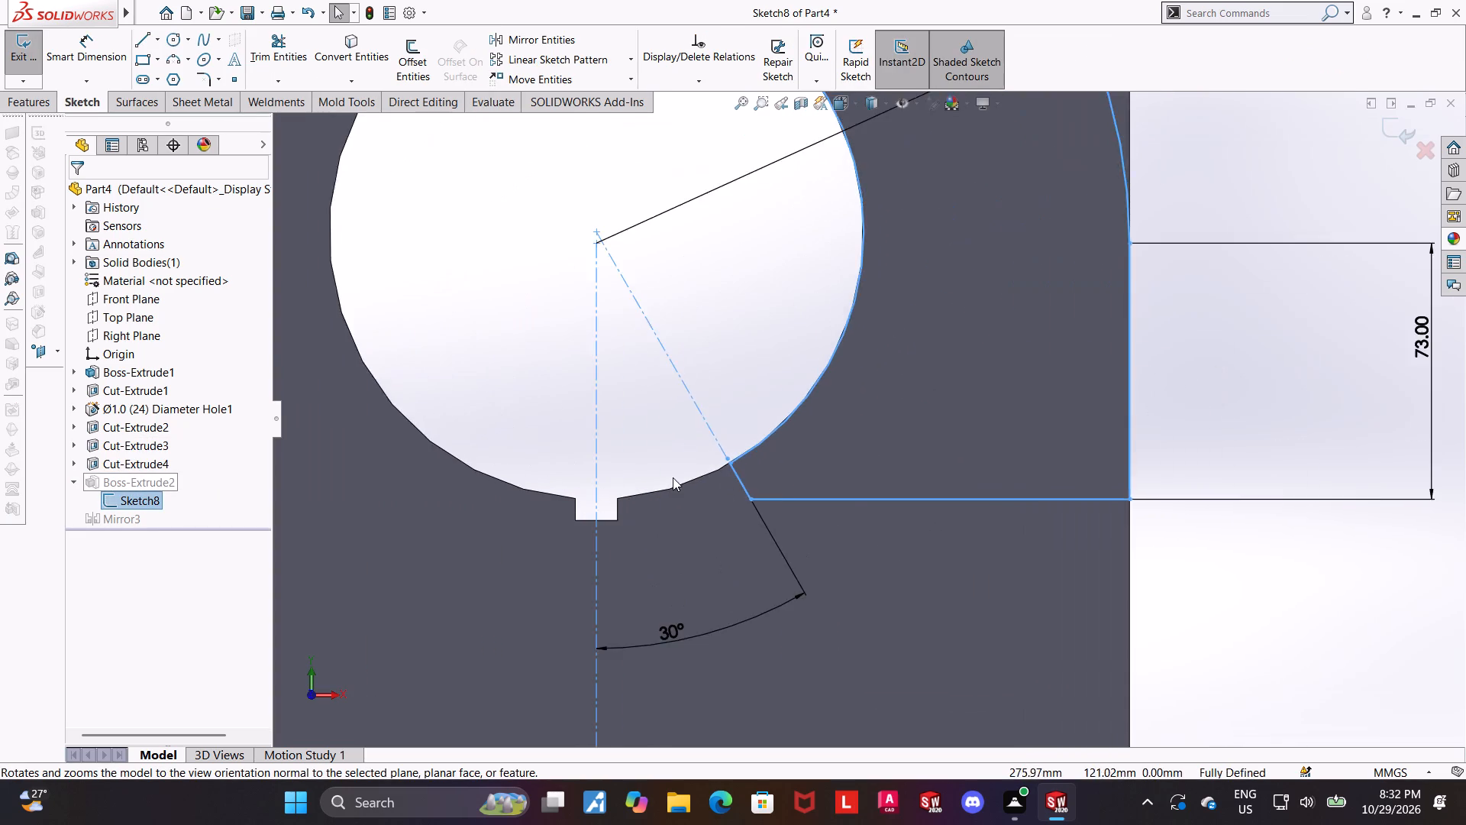
scroll(673, 477, down, 1)
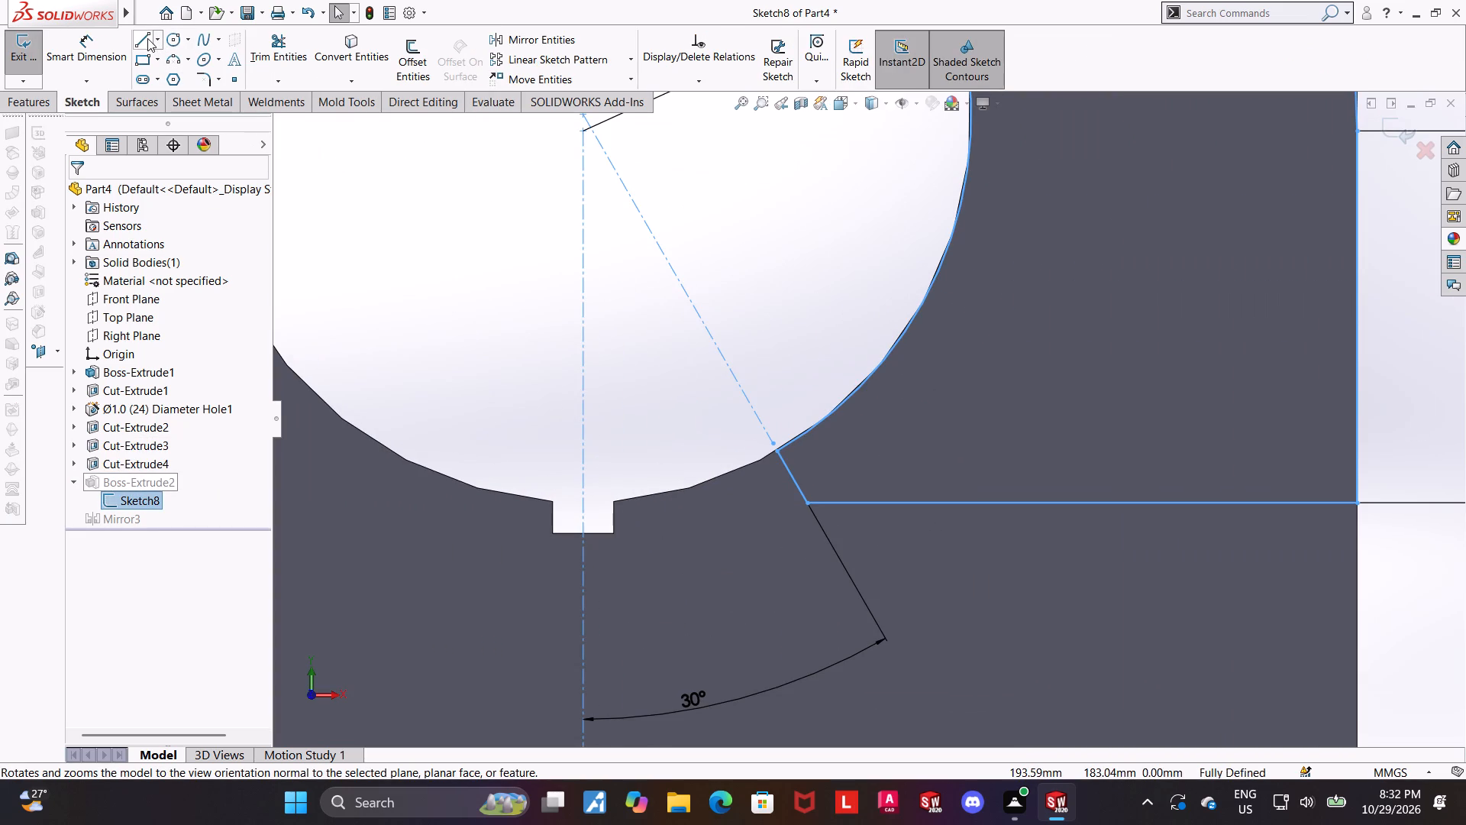
scroll(699, 413, up, 1)
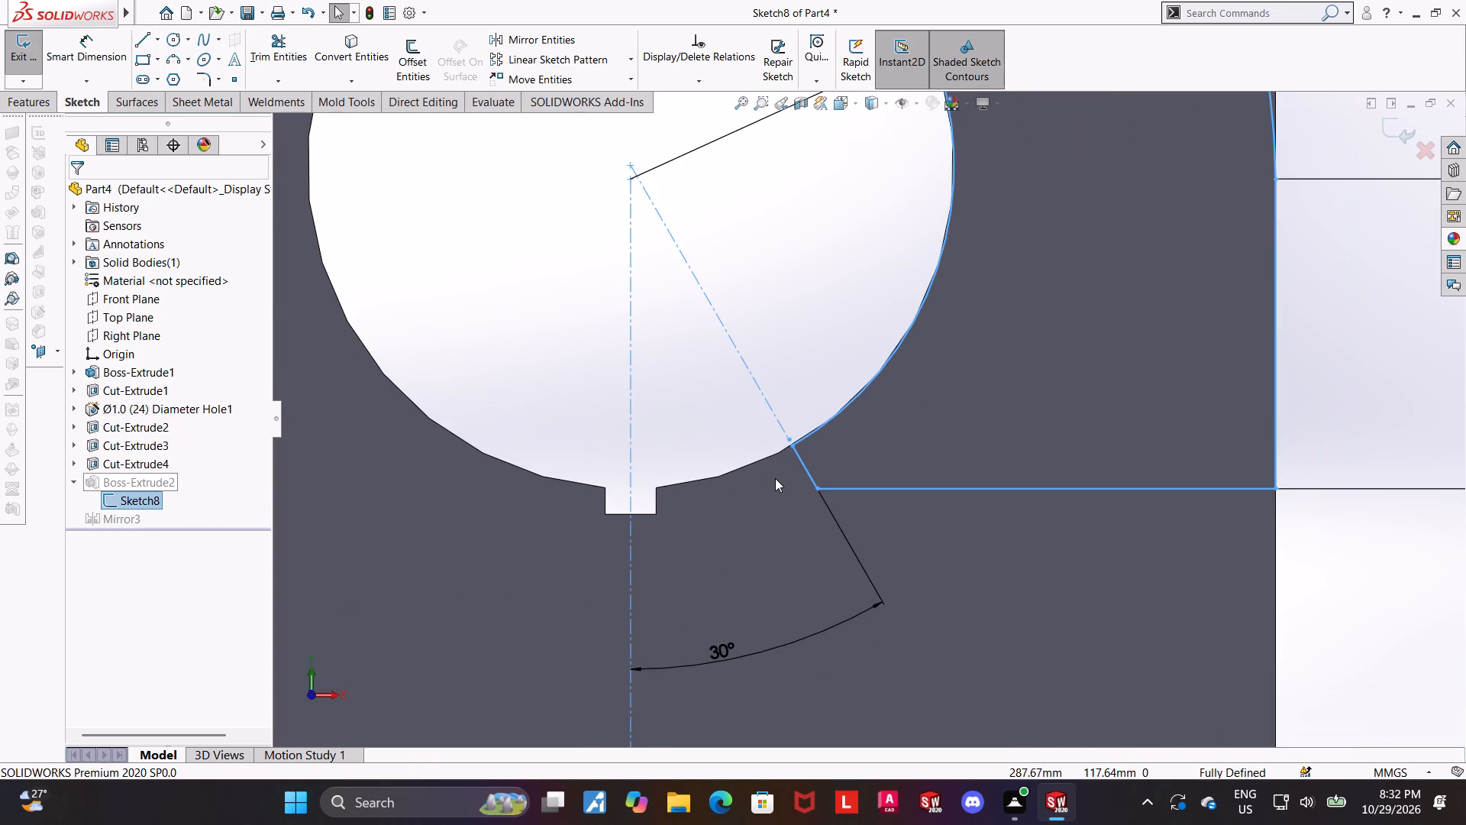
scroll(775, 478, down, 1)
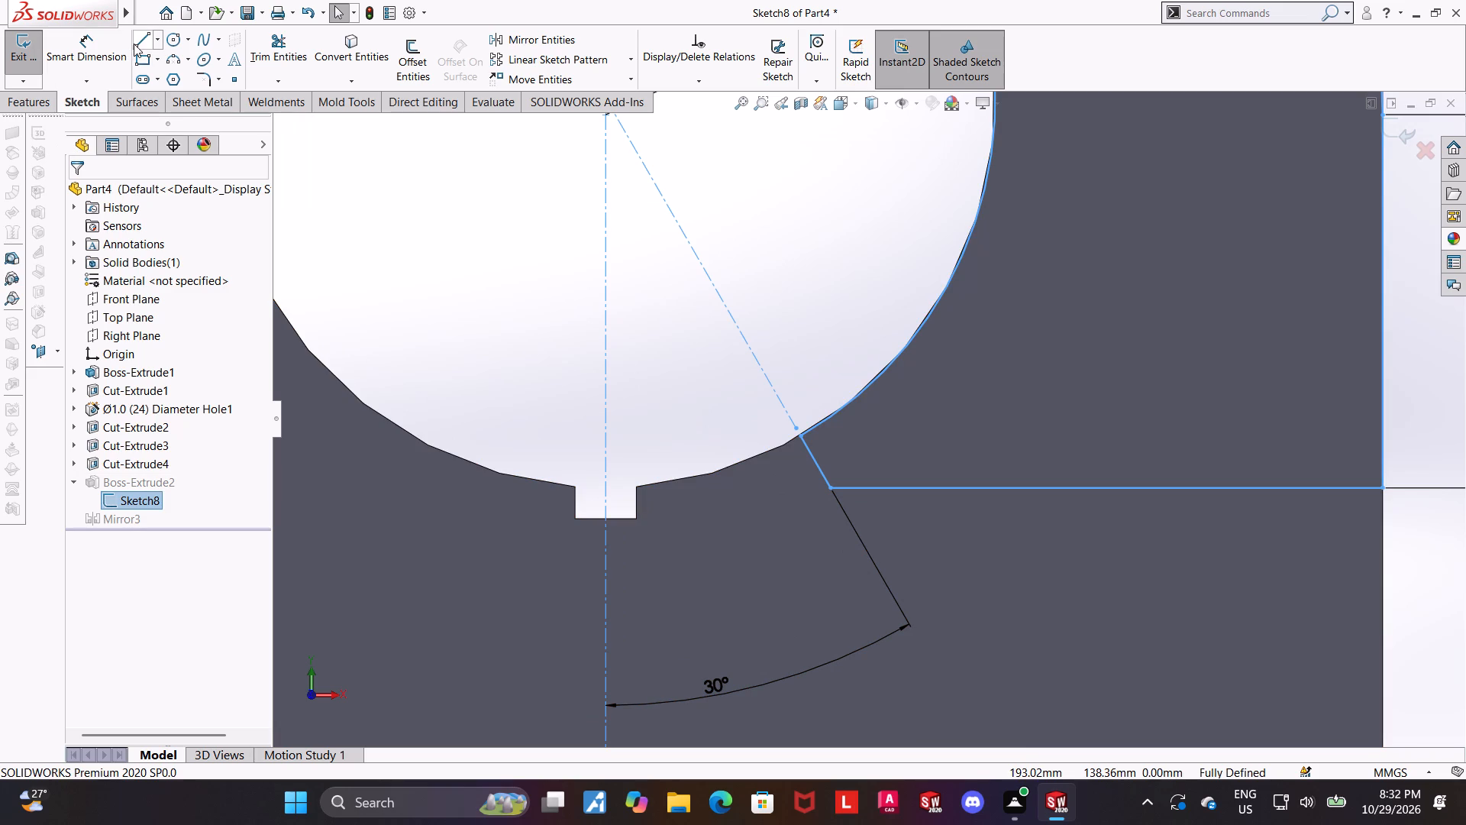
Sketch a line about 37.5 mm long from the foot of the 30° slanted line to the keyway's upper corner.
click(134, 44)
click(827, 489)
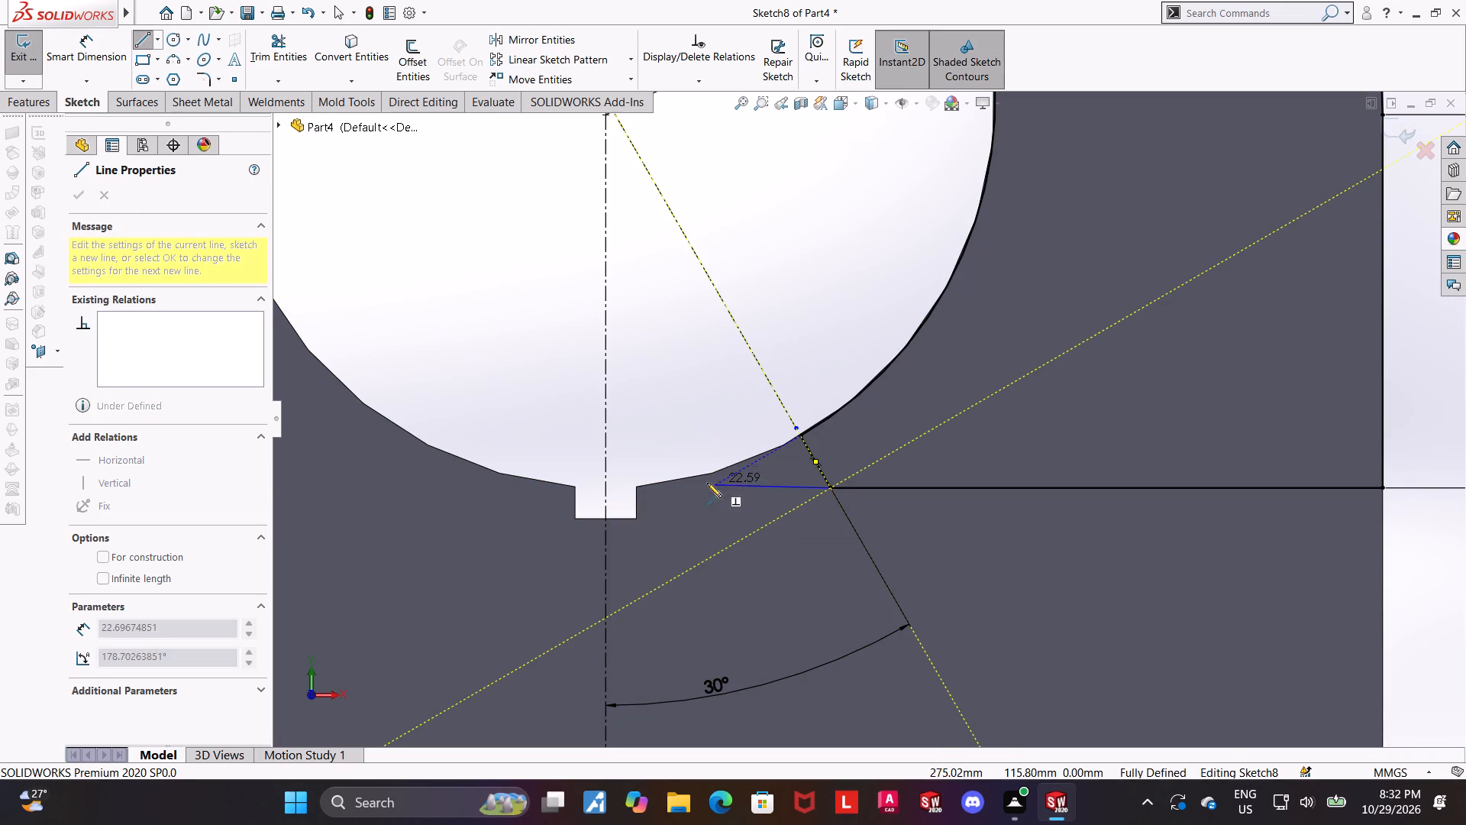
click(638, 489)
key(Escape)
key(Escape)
Convert the bore's circular edge into sketch geometry with Convert Entities.
click(337, 50)
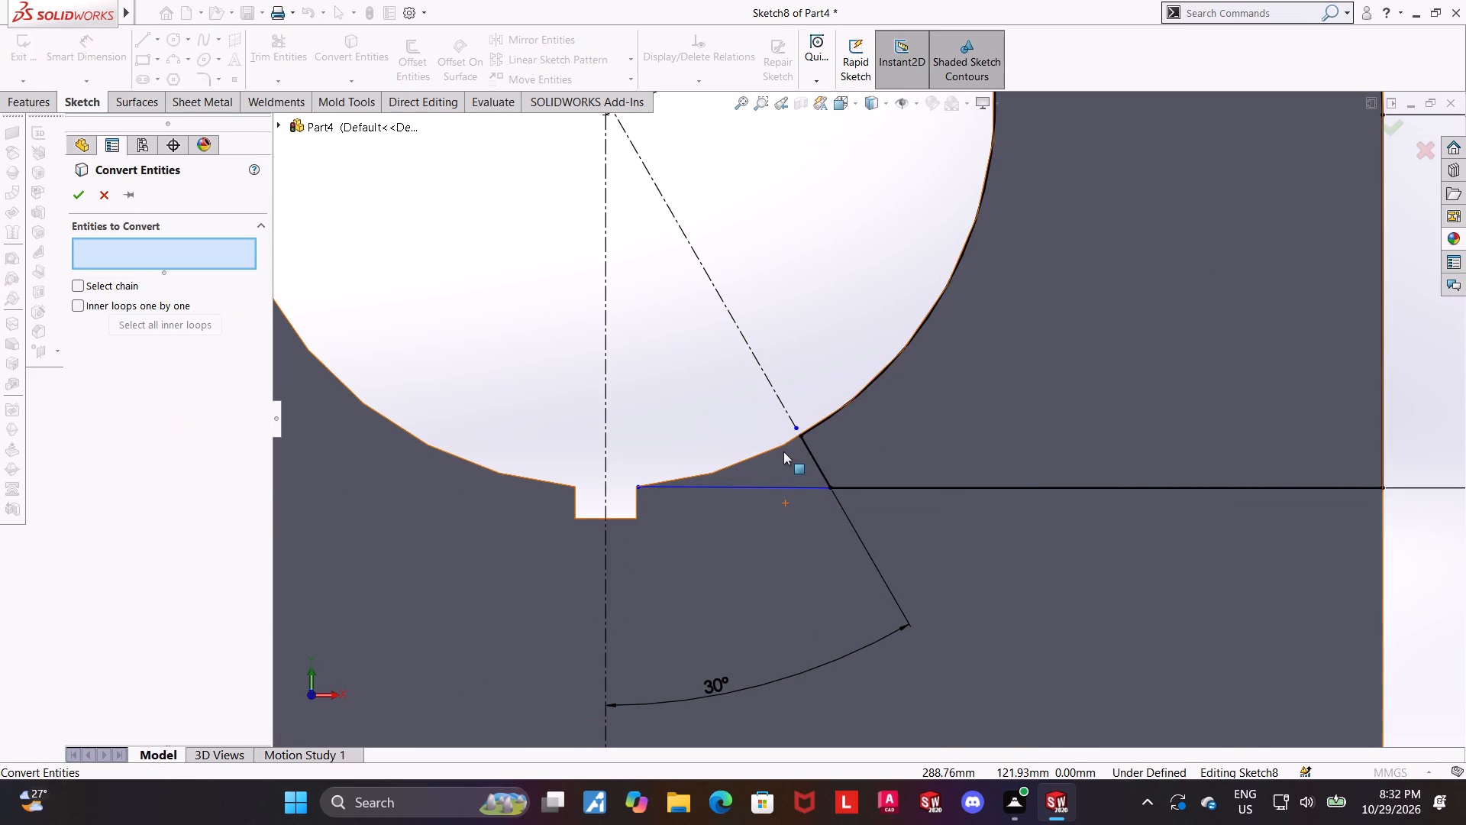
click(770, 451)
click(78, 195)
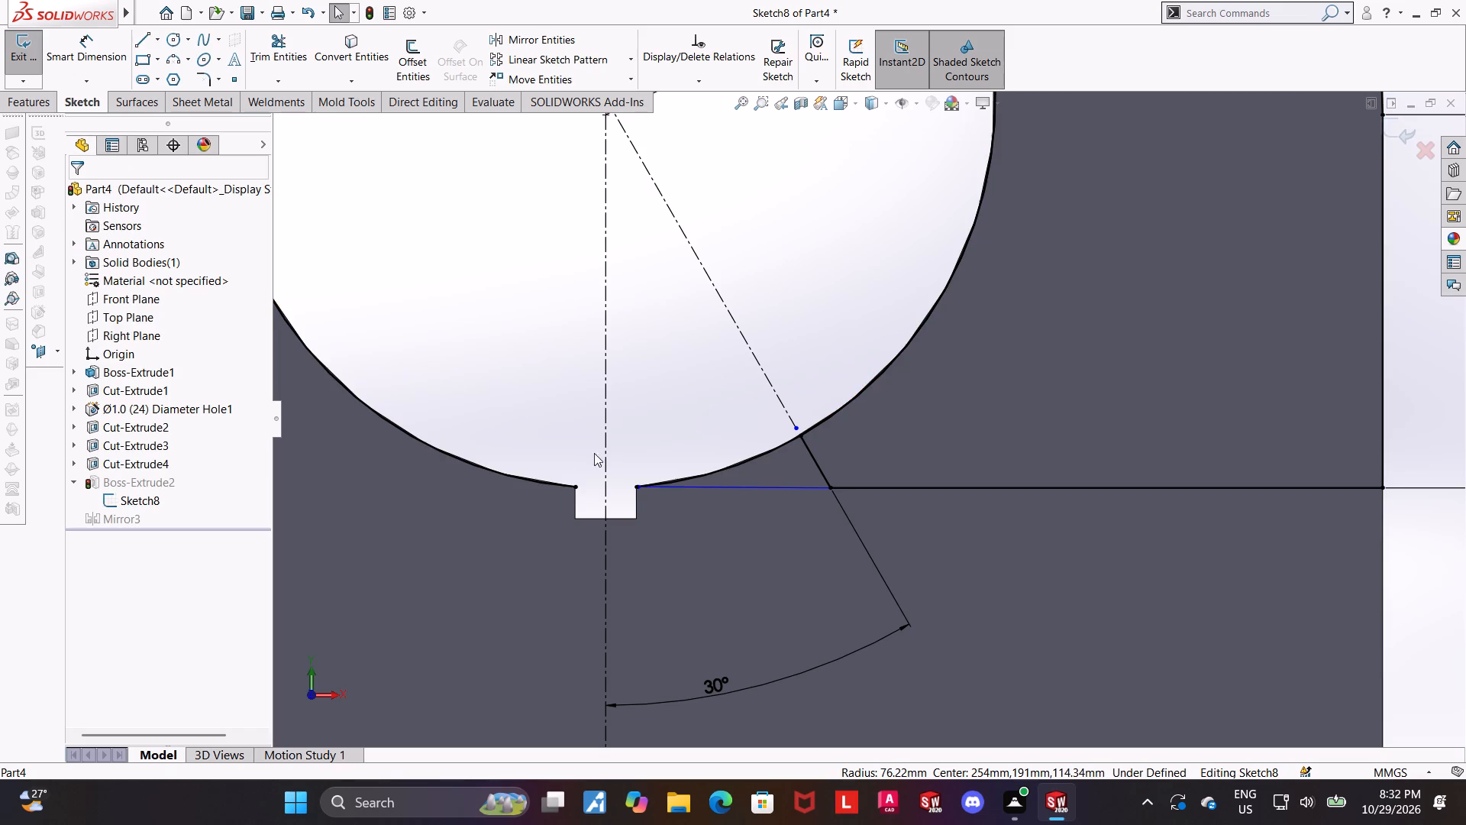
key(Escape)
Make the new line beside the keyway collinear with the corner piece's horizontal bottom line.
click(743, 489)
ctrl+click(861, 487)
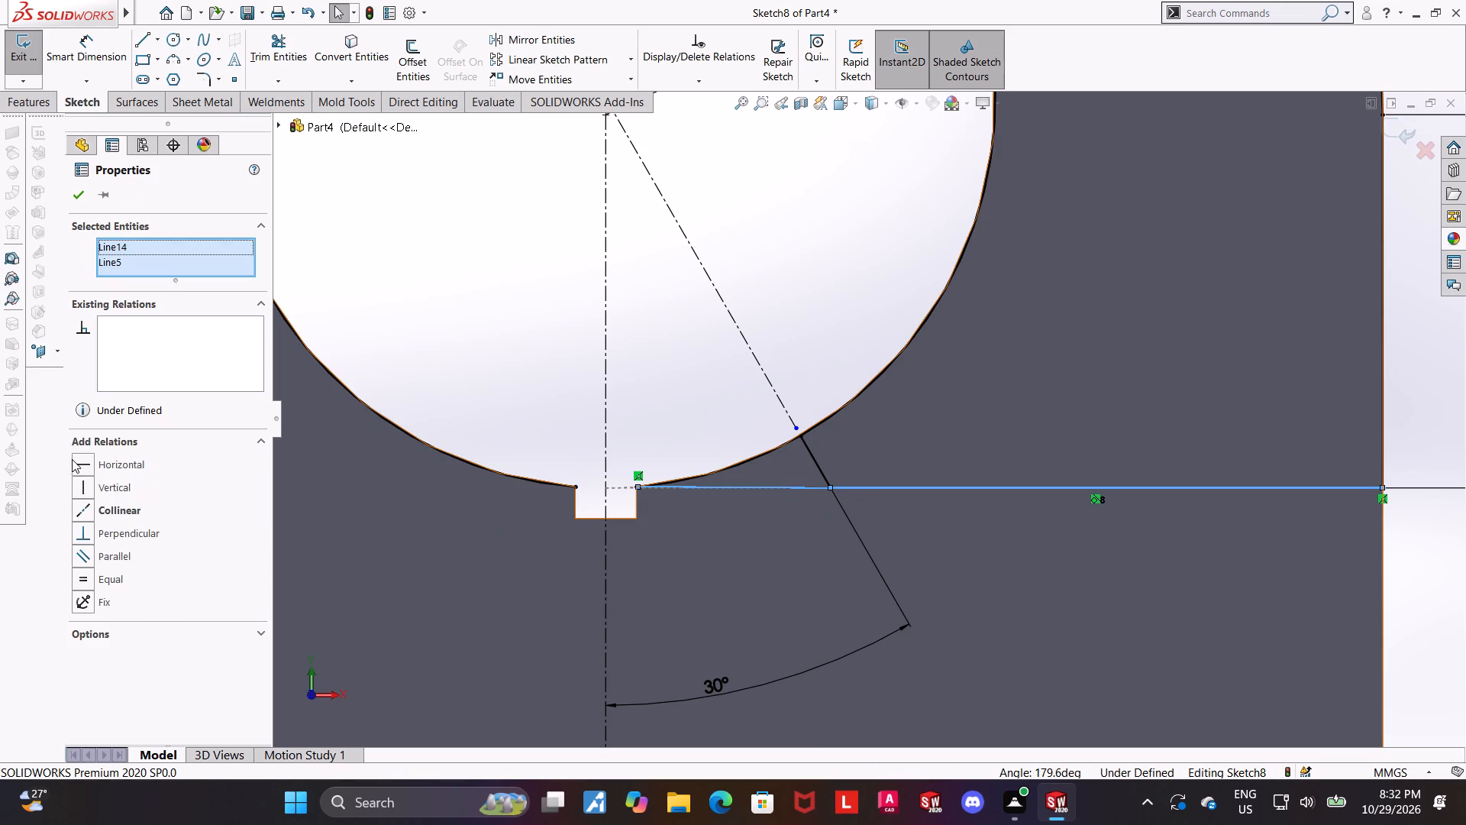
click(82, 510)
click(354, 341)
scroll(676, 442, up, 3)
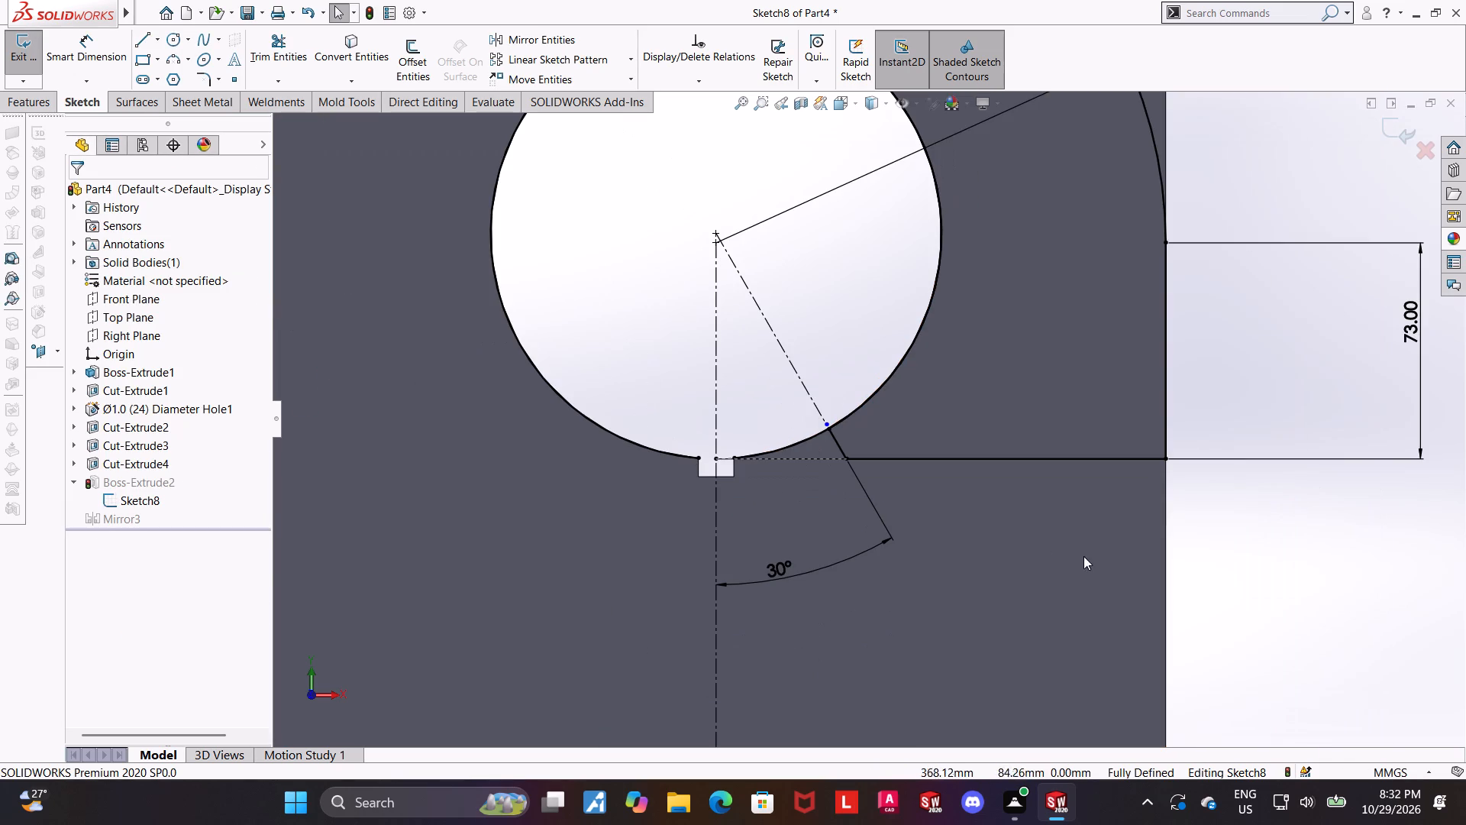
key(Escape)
Try to exit the sketch and run Check Sketch for Feature to locate the contour problem.
scroll(800, 424, down, 3)
middle_drag(802, 510, 800, 557)
scroll(800, 552, up, 4)
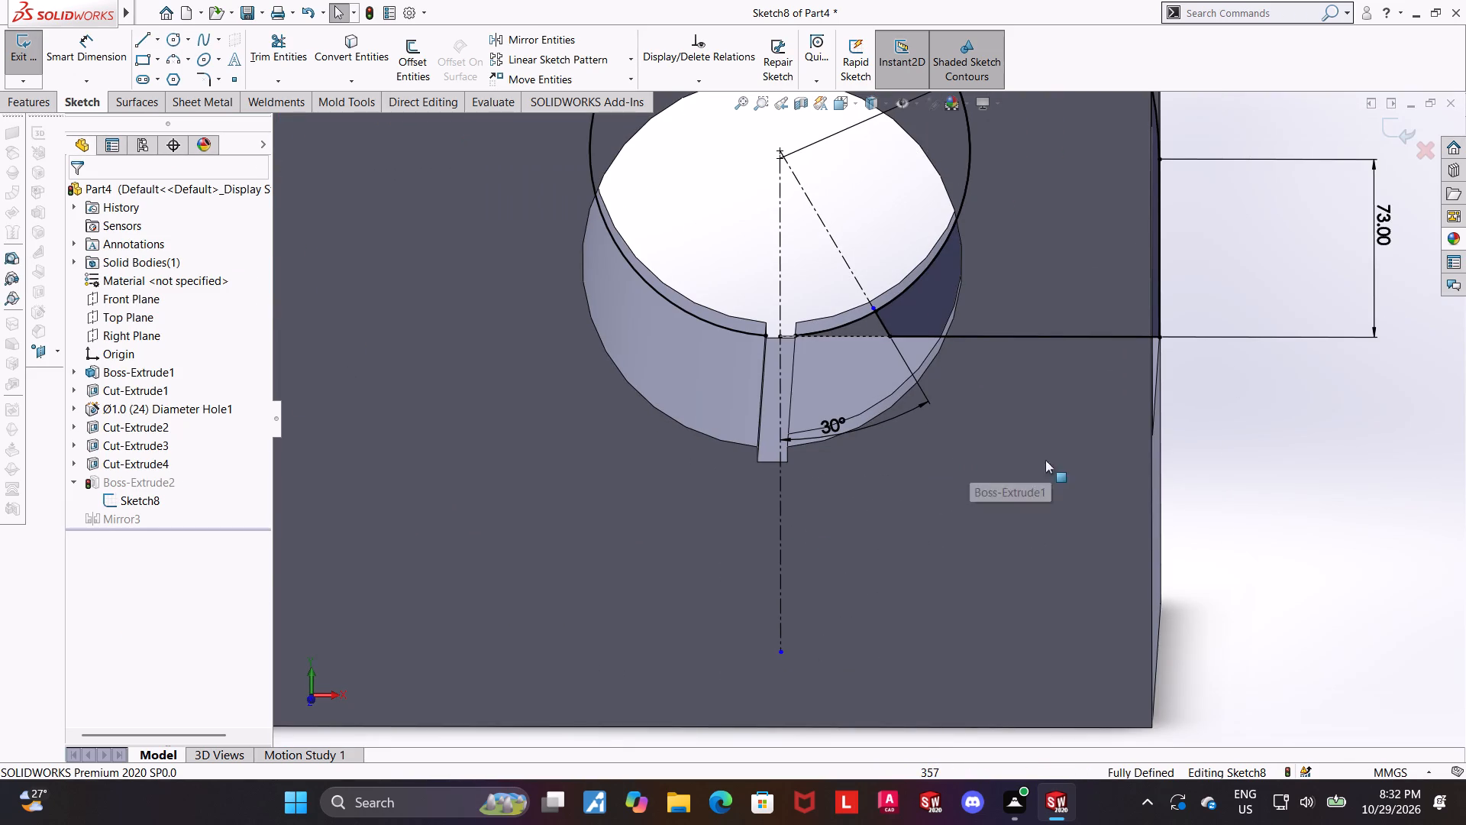
click(1399, 124)
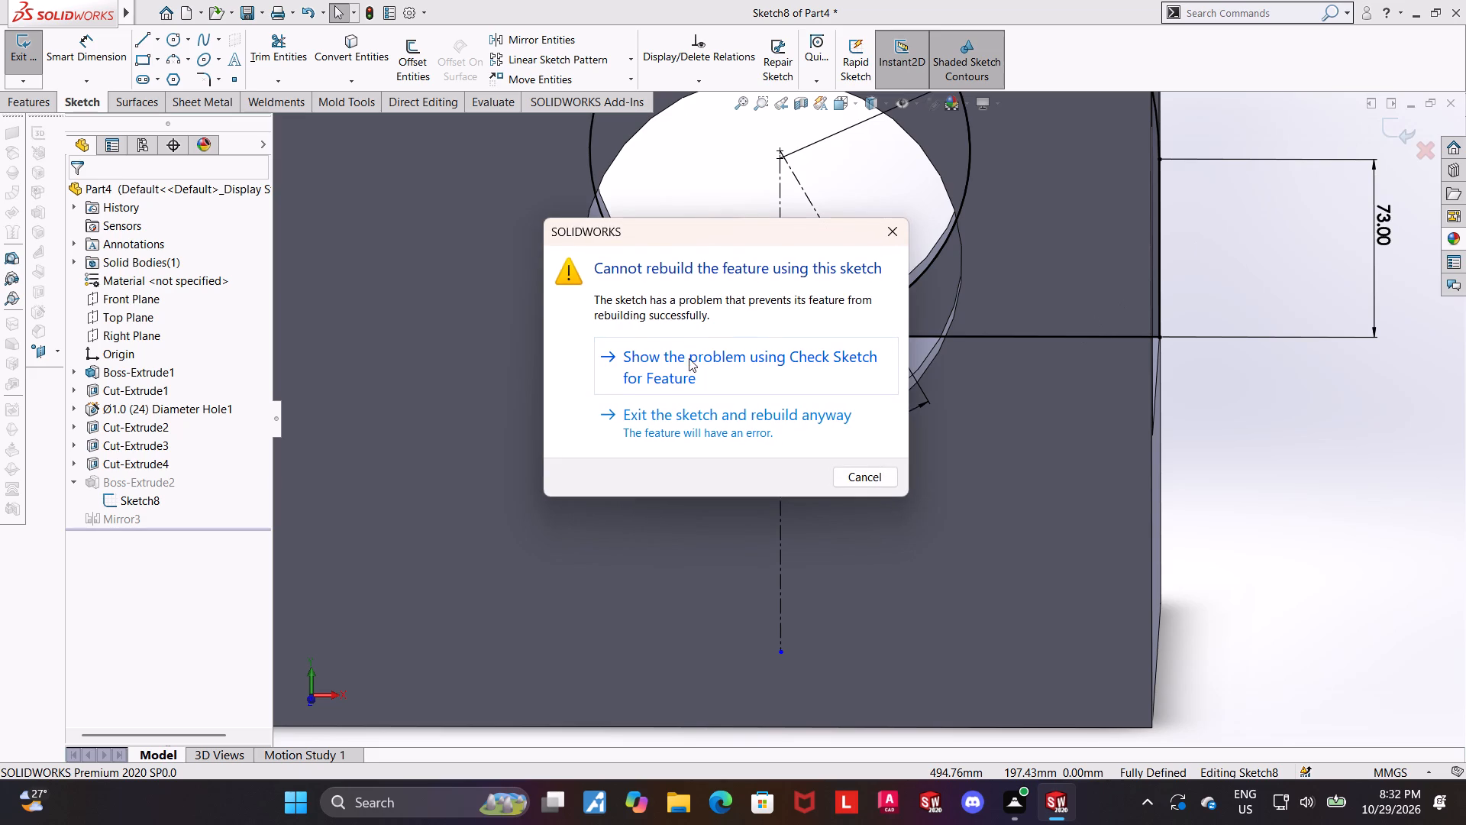
click(749, 372)
click(771, 411)
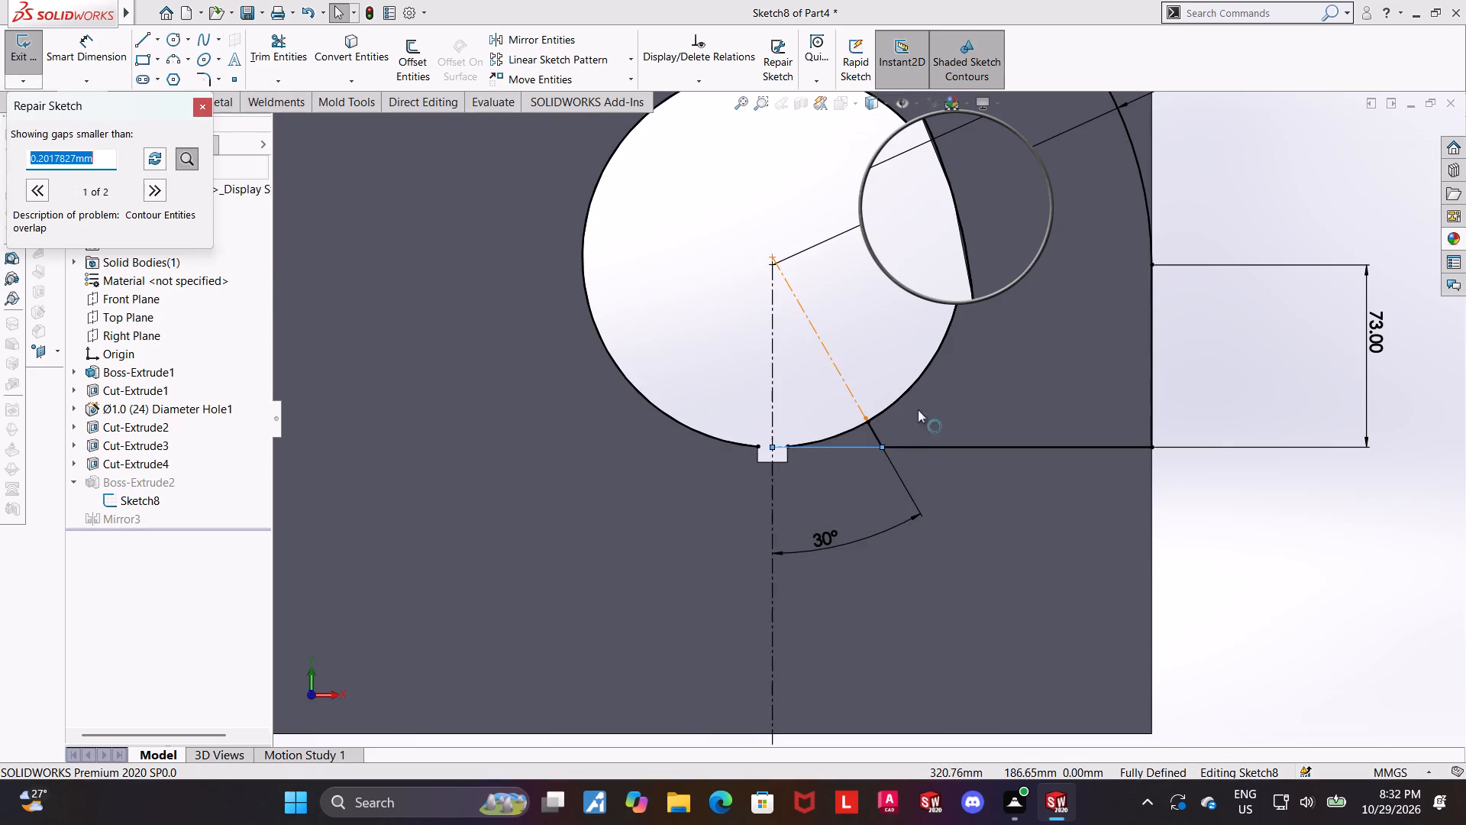
scroll(921, 445, down, 6)
key(Escape)
scroll(1074, 464, down, 2)
click(1237, 510)
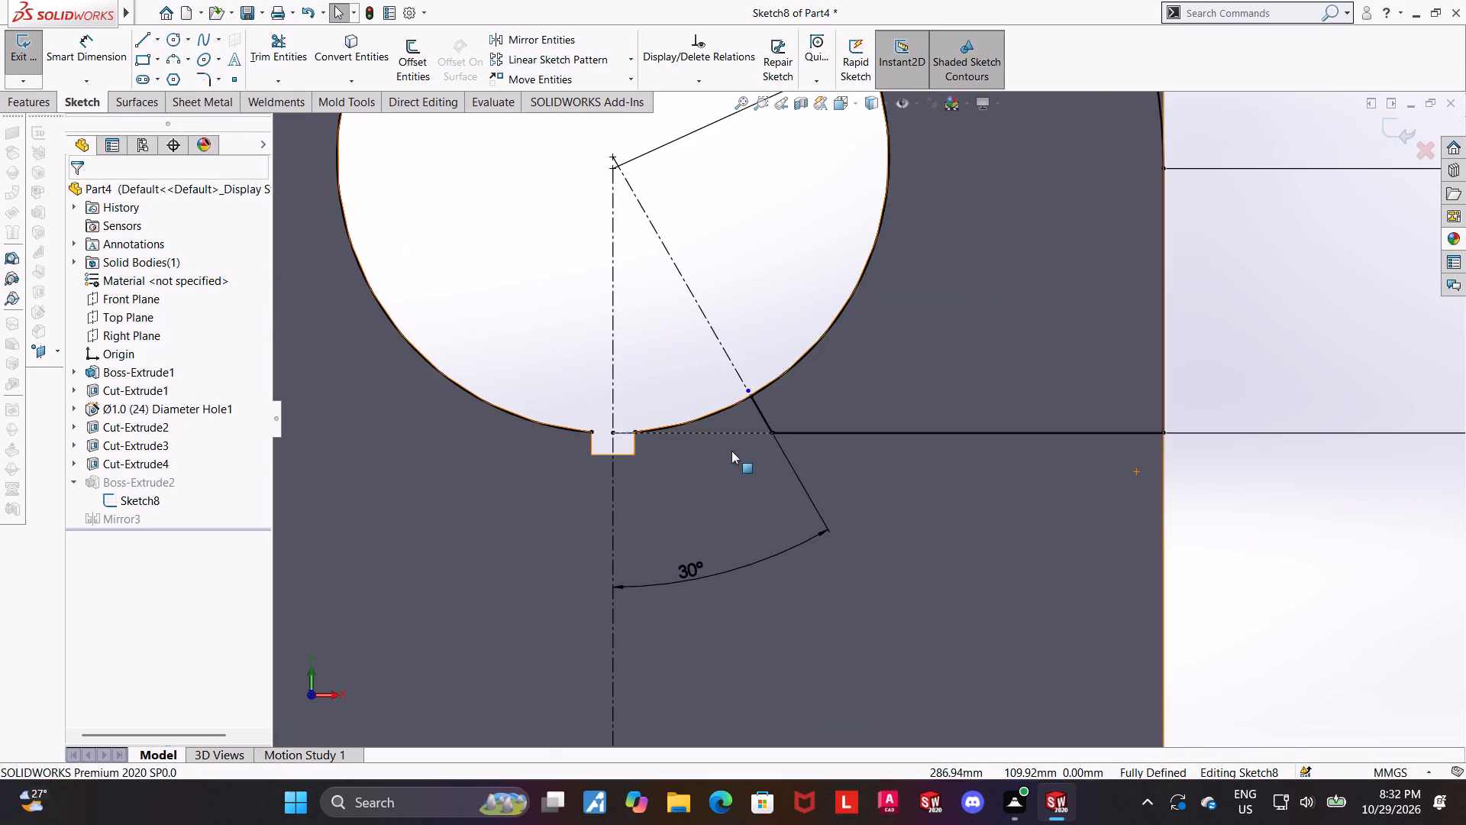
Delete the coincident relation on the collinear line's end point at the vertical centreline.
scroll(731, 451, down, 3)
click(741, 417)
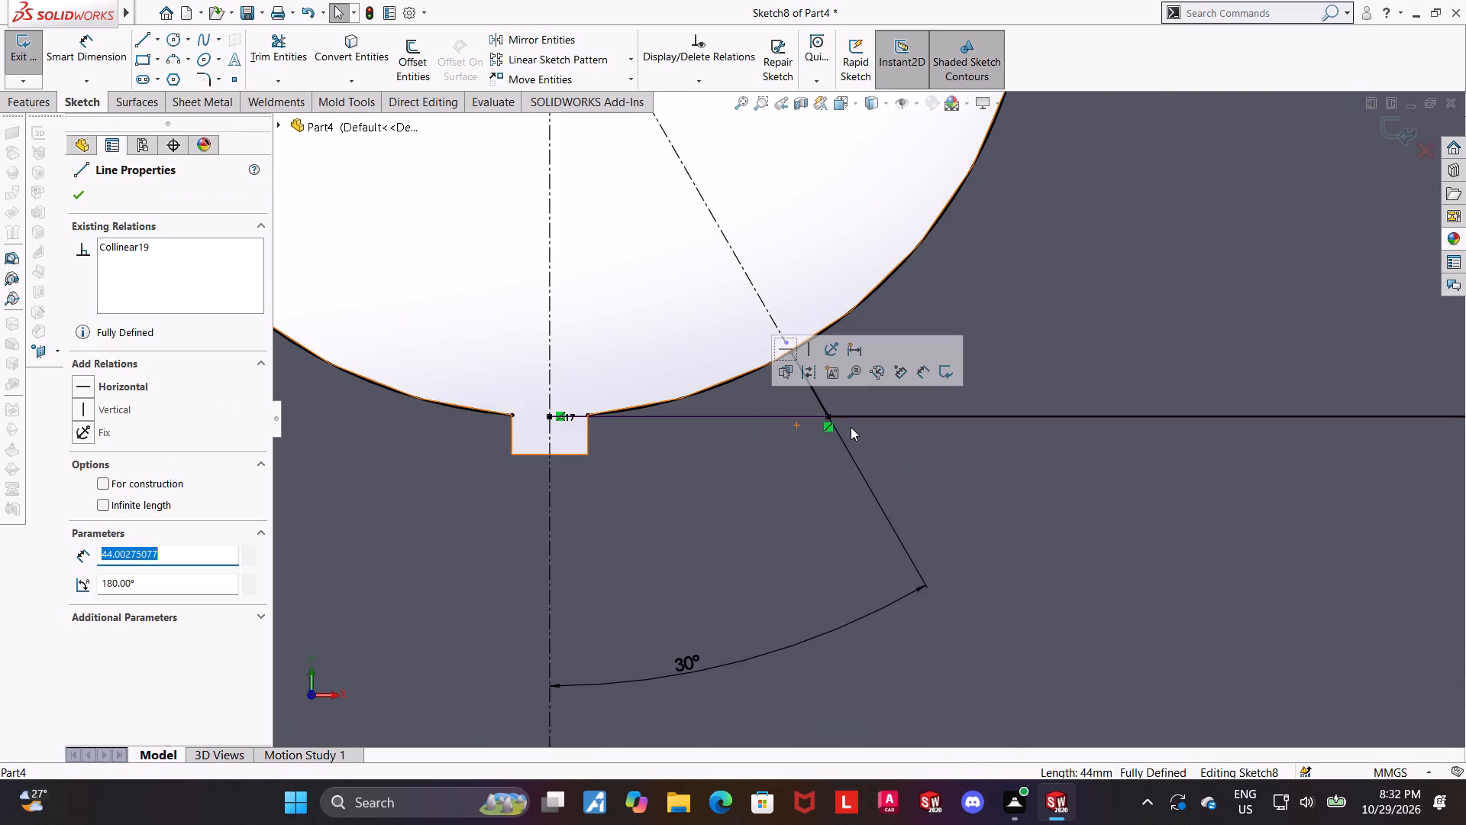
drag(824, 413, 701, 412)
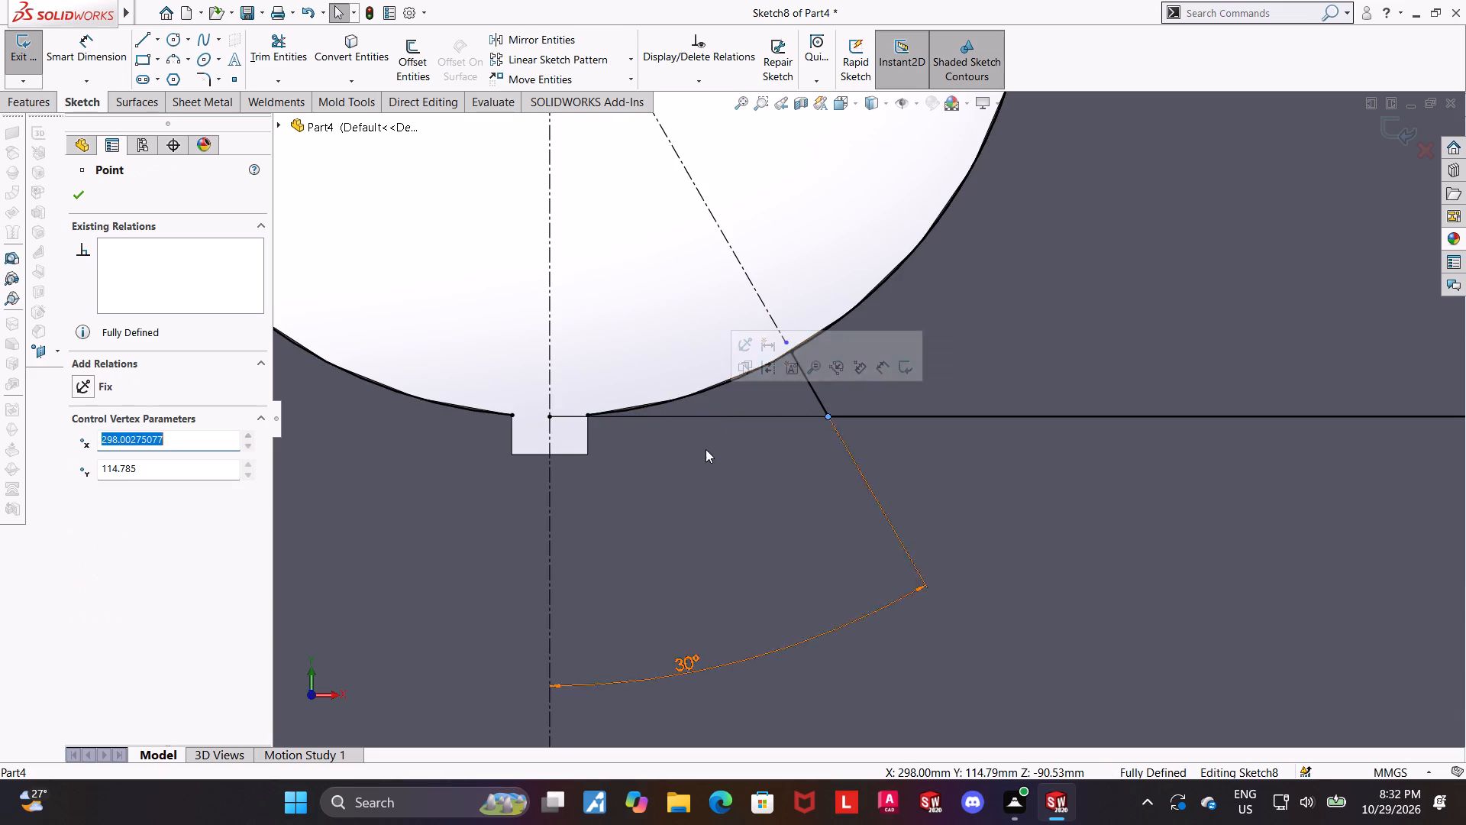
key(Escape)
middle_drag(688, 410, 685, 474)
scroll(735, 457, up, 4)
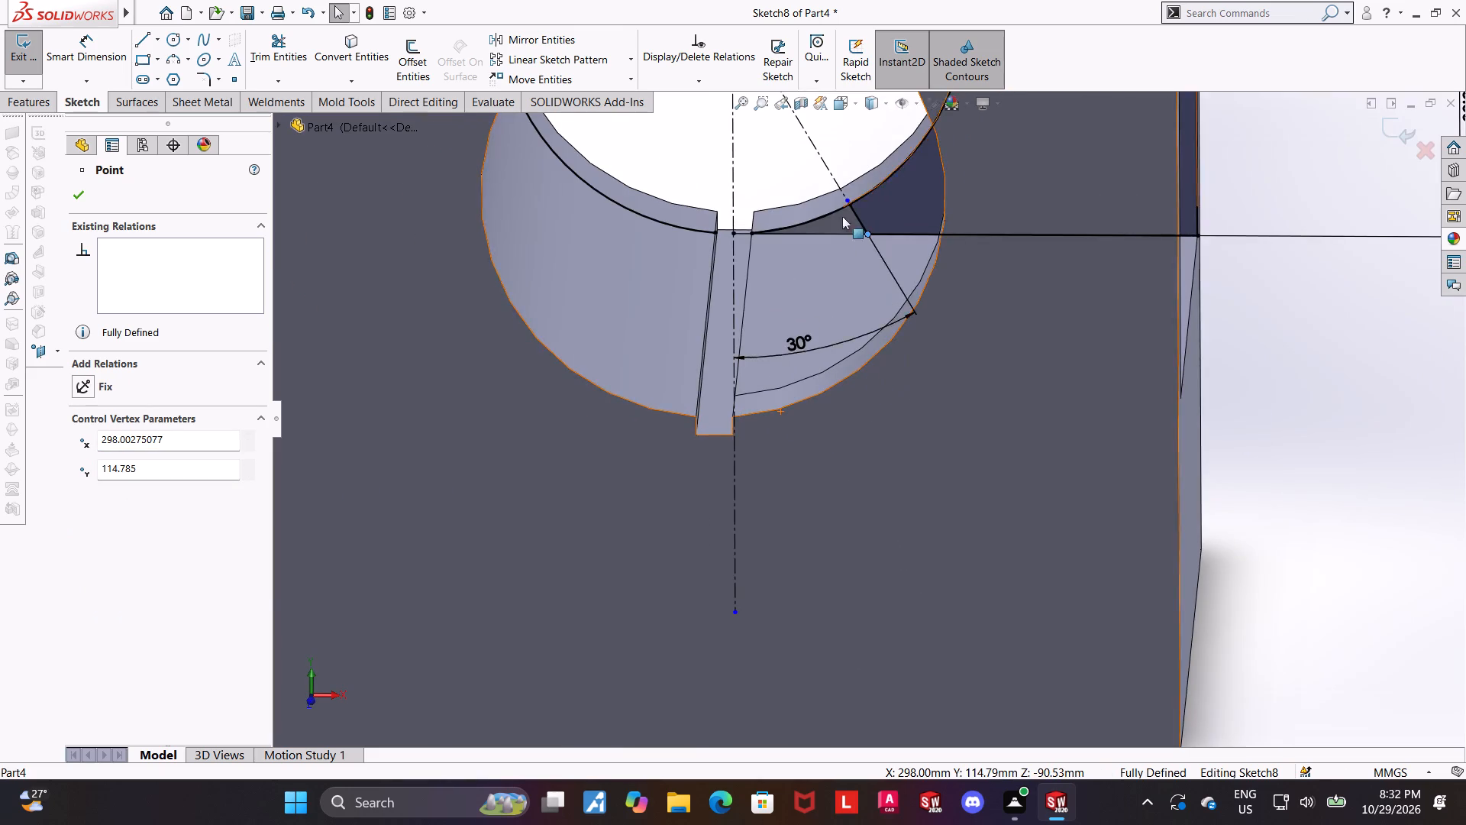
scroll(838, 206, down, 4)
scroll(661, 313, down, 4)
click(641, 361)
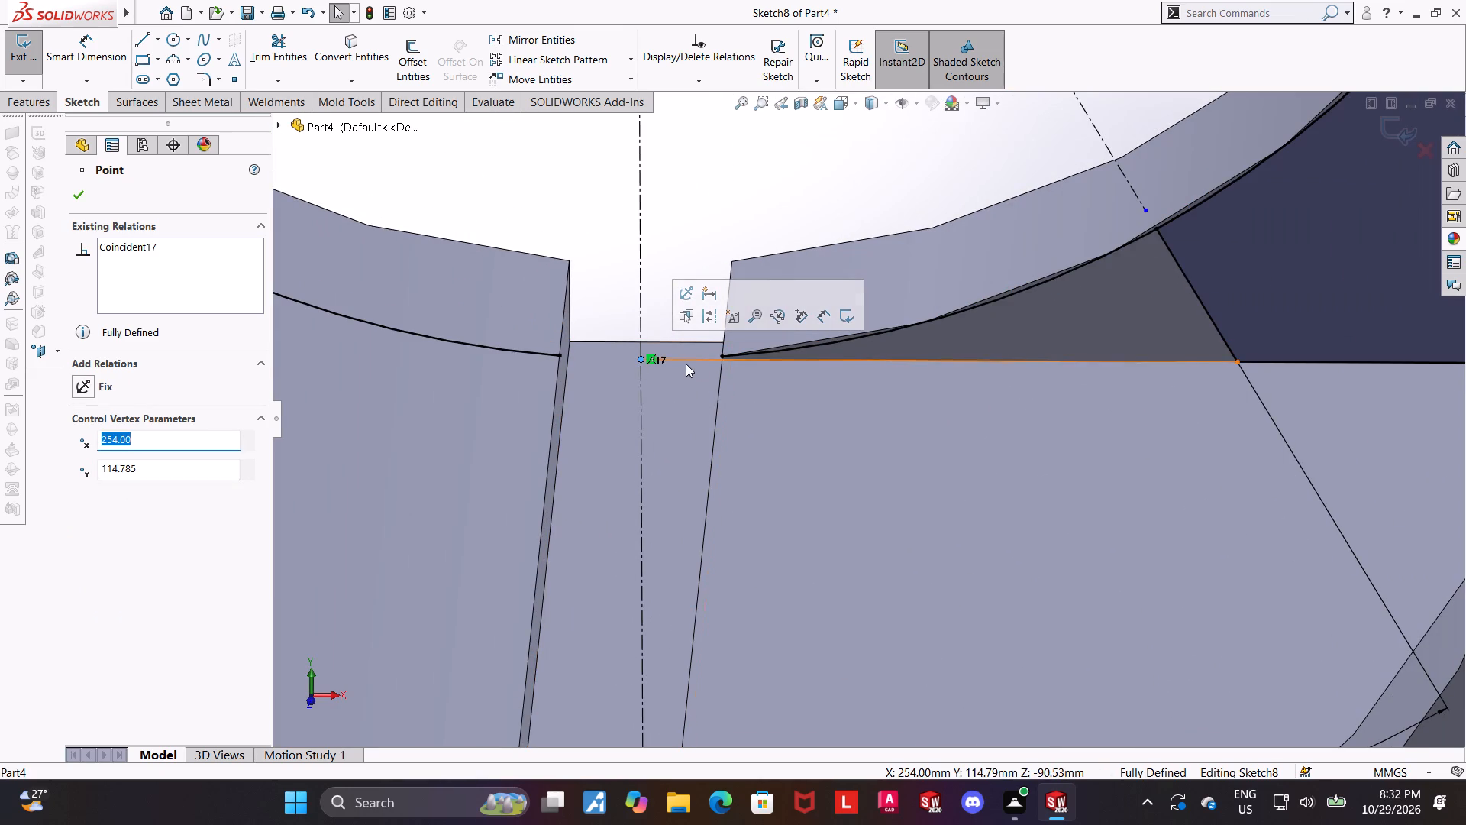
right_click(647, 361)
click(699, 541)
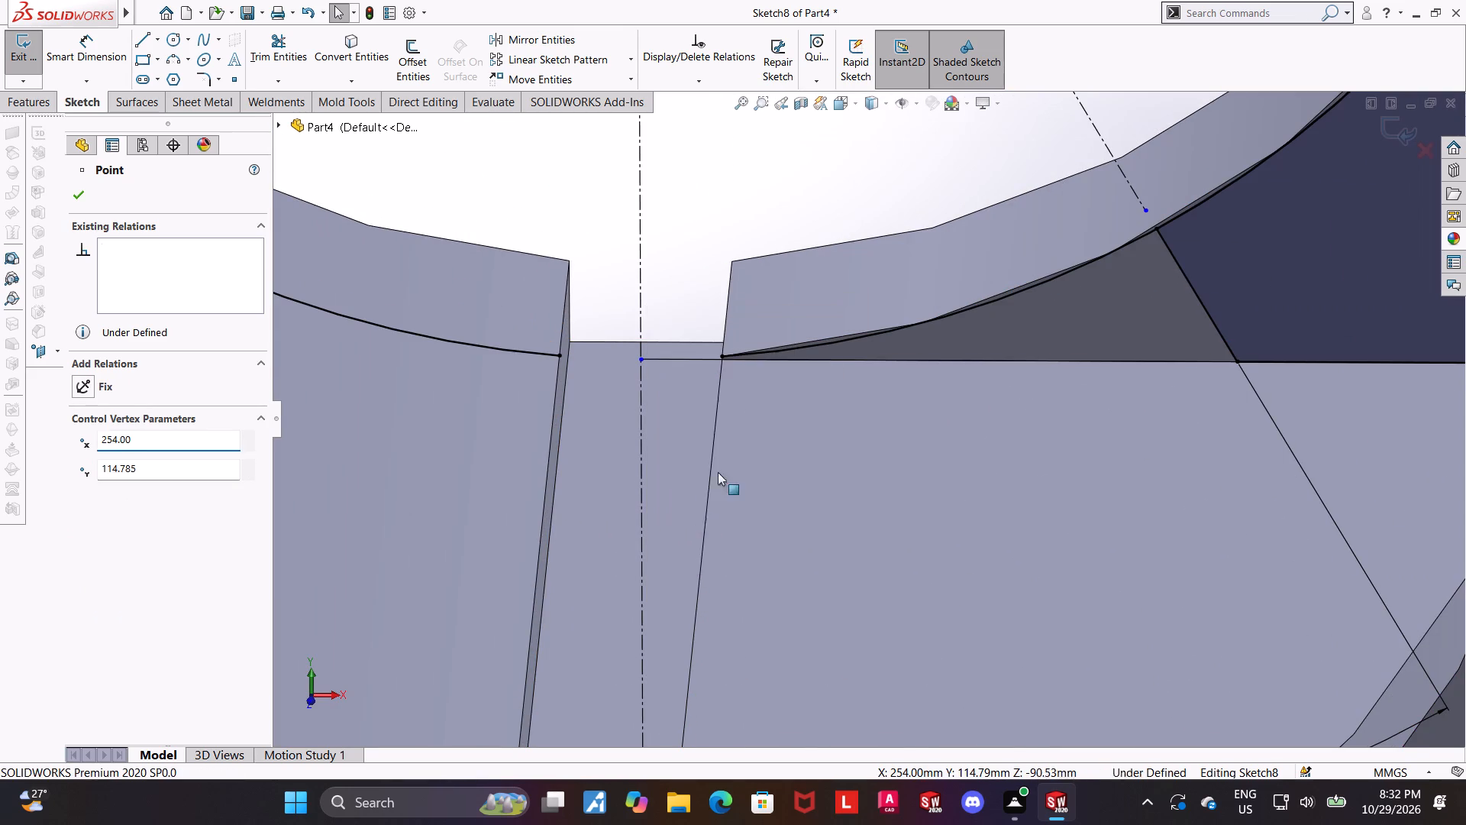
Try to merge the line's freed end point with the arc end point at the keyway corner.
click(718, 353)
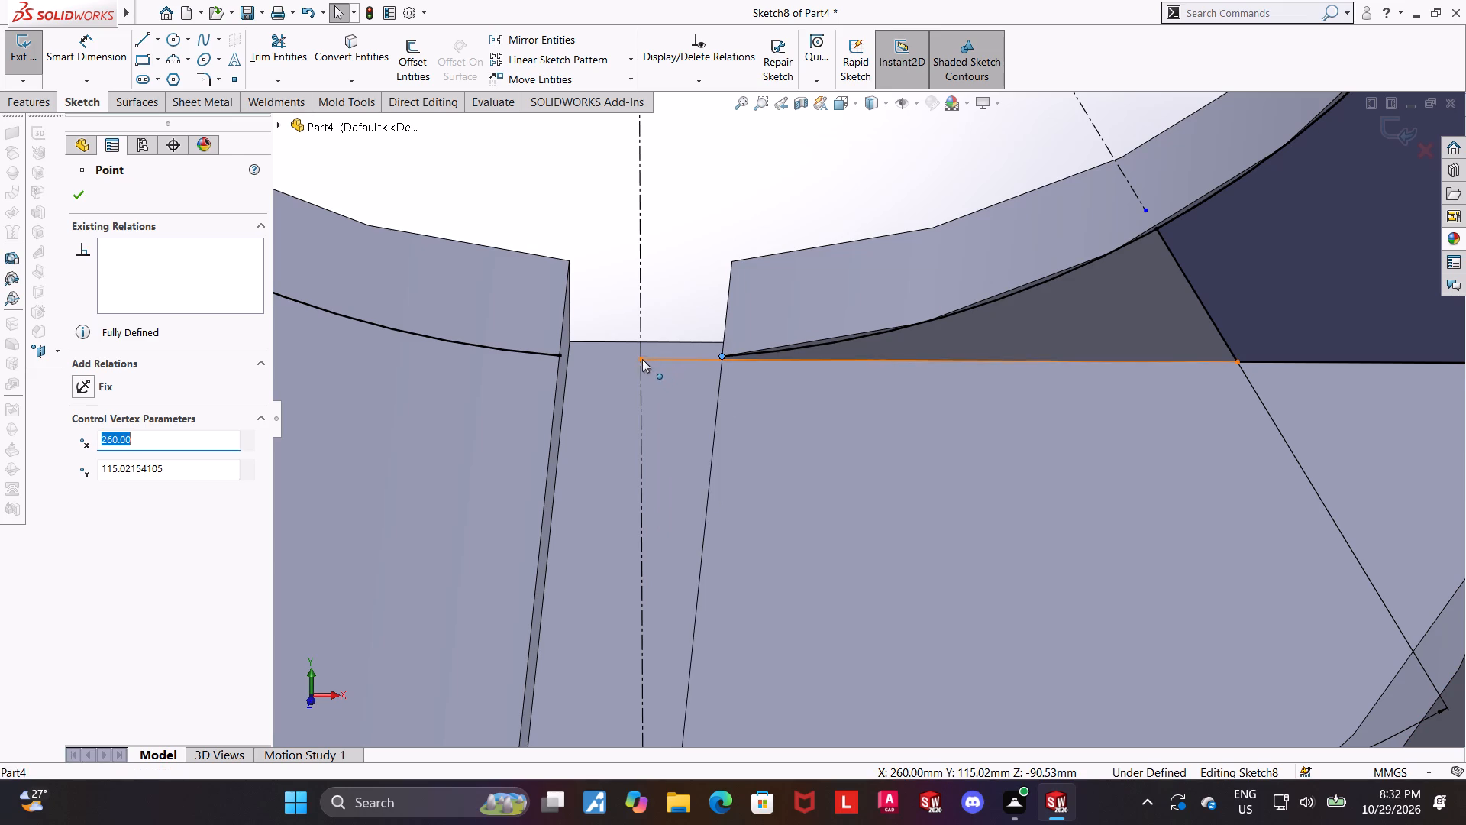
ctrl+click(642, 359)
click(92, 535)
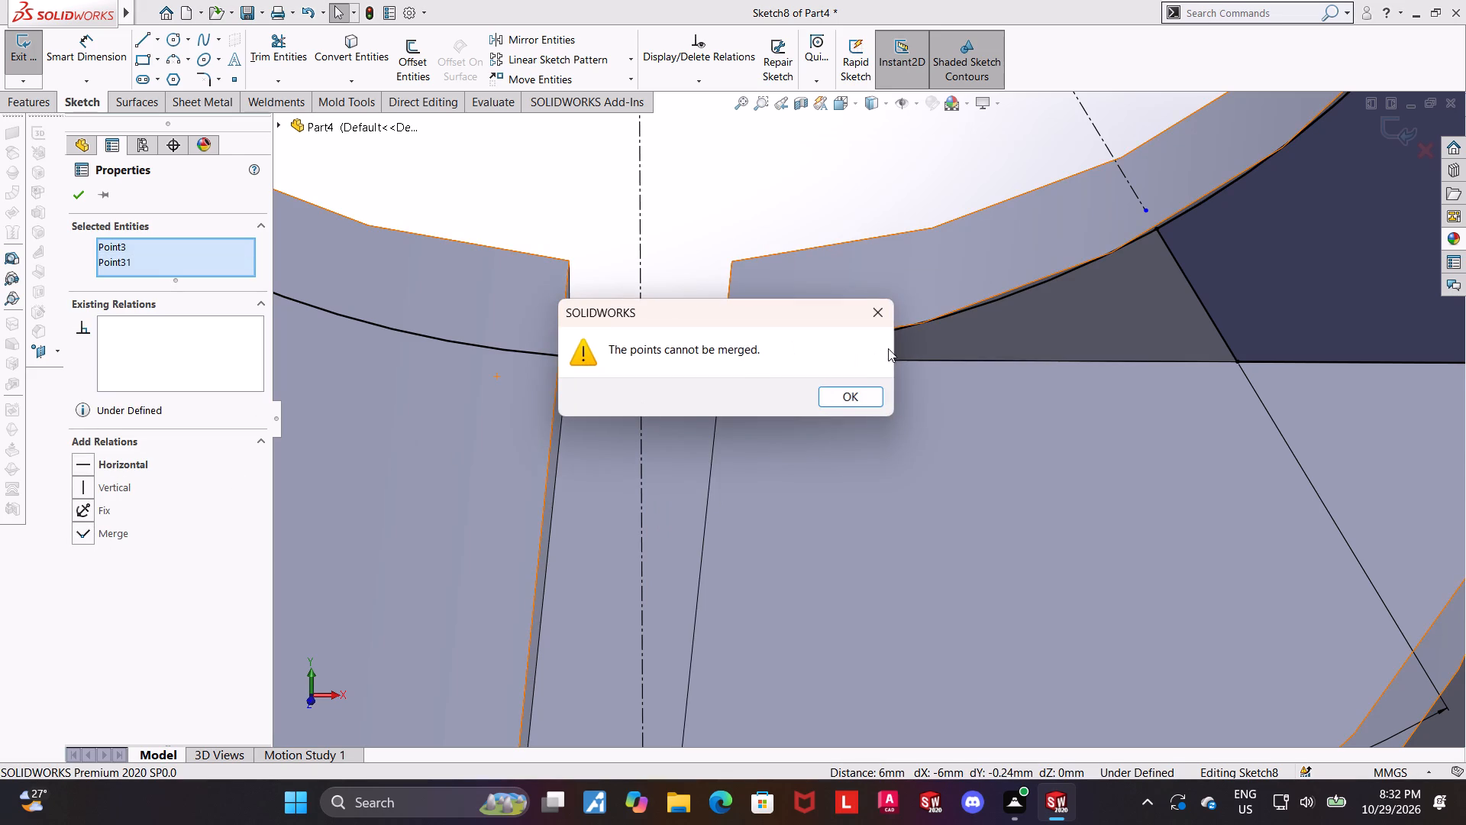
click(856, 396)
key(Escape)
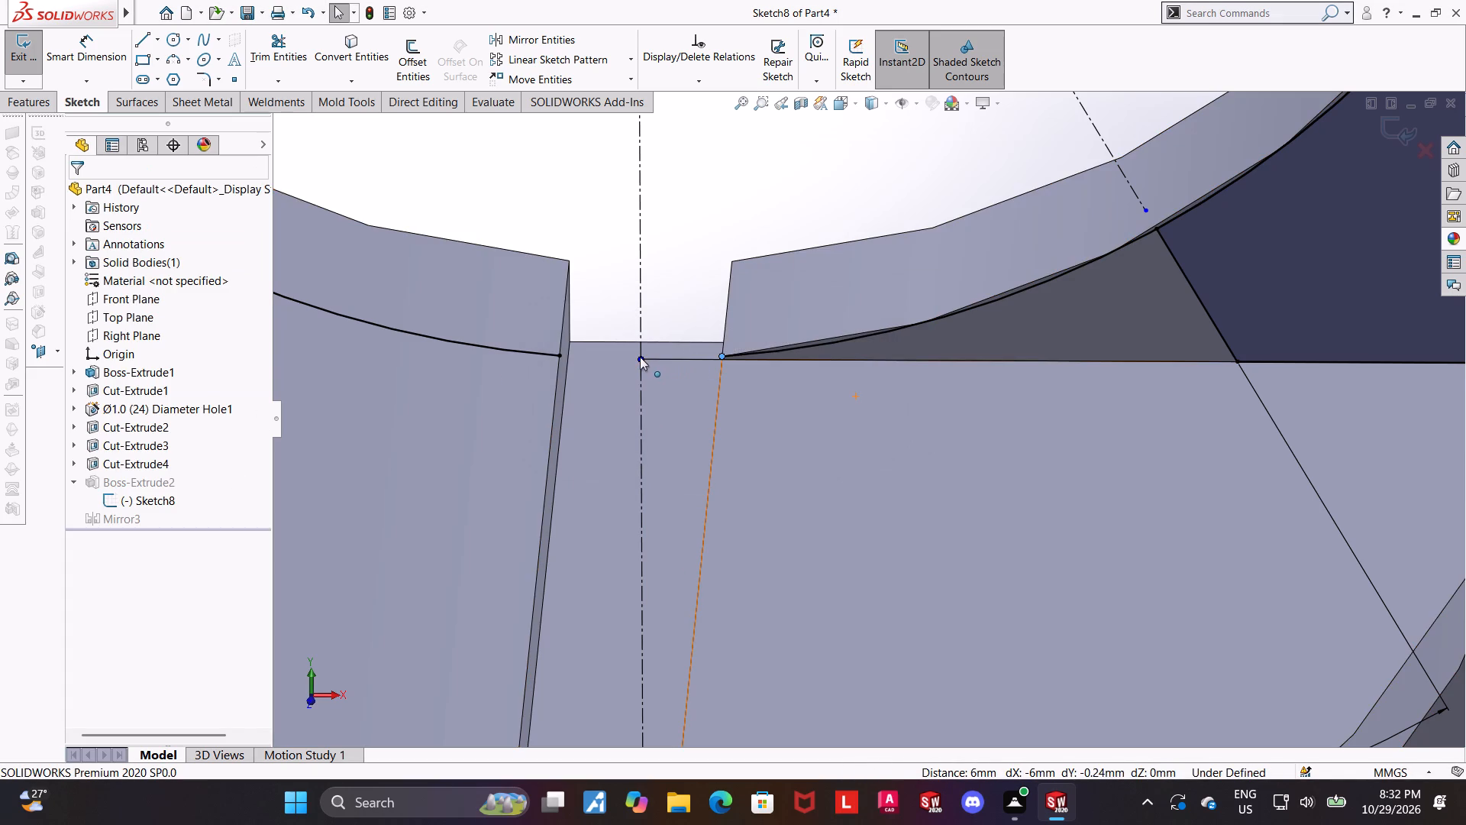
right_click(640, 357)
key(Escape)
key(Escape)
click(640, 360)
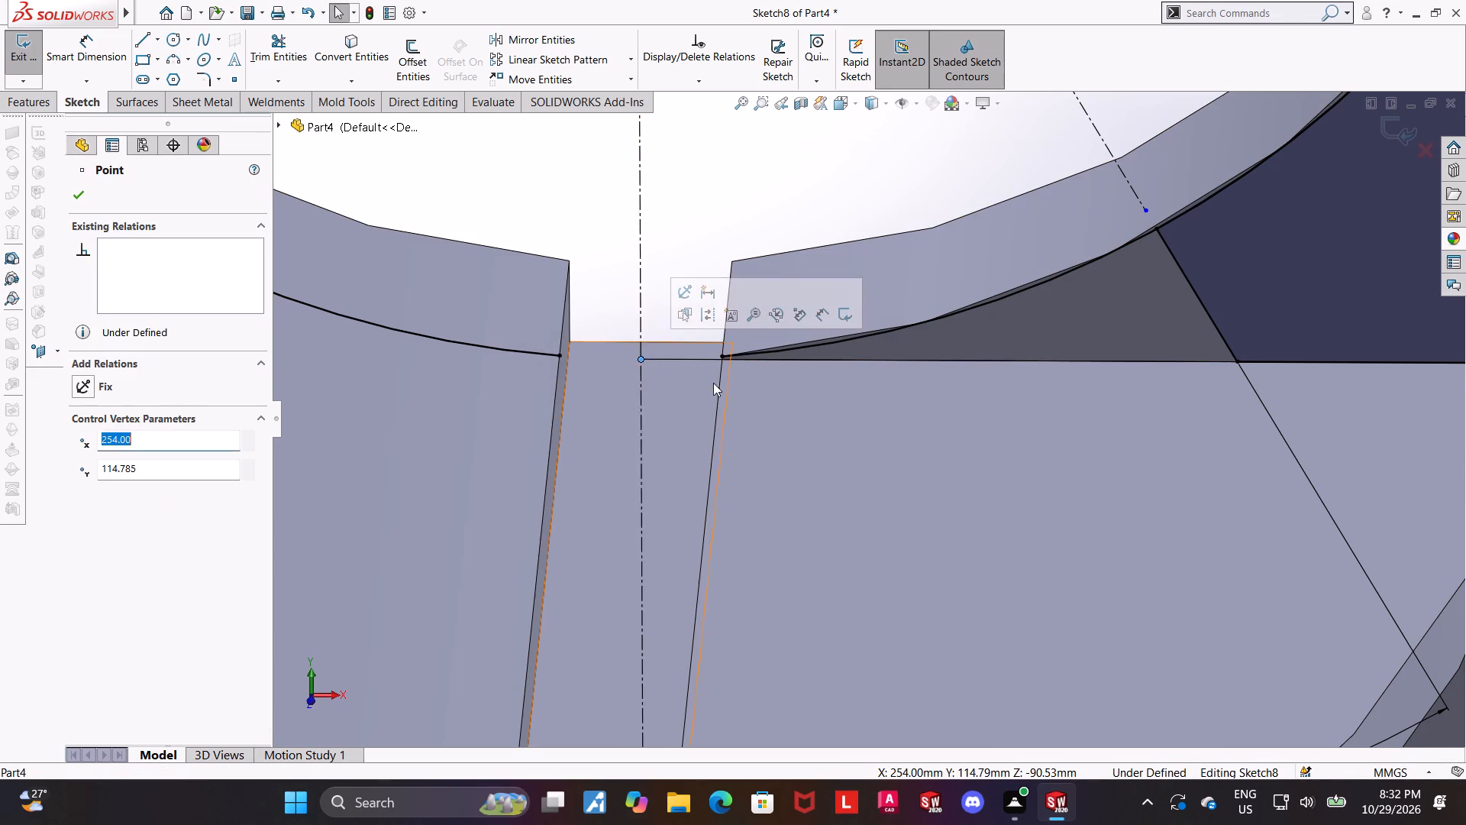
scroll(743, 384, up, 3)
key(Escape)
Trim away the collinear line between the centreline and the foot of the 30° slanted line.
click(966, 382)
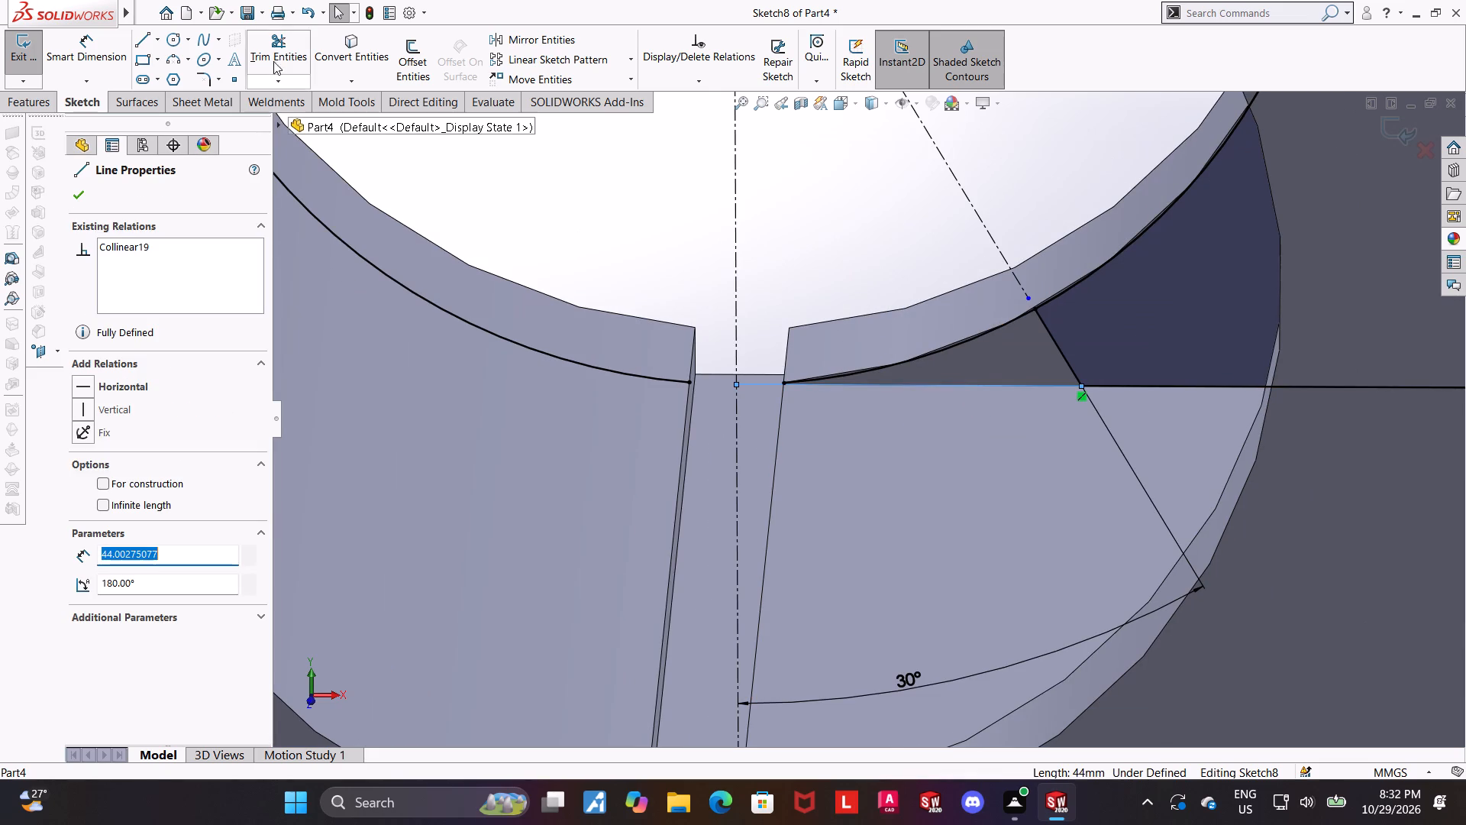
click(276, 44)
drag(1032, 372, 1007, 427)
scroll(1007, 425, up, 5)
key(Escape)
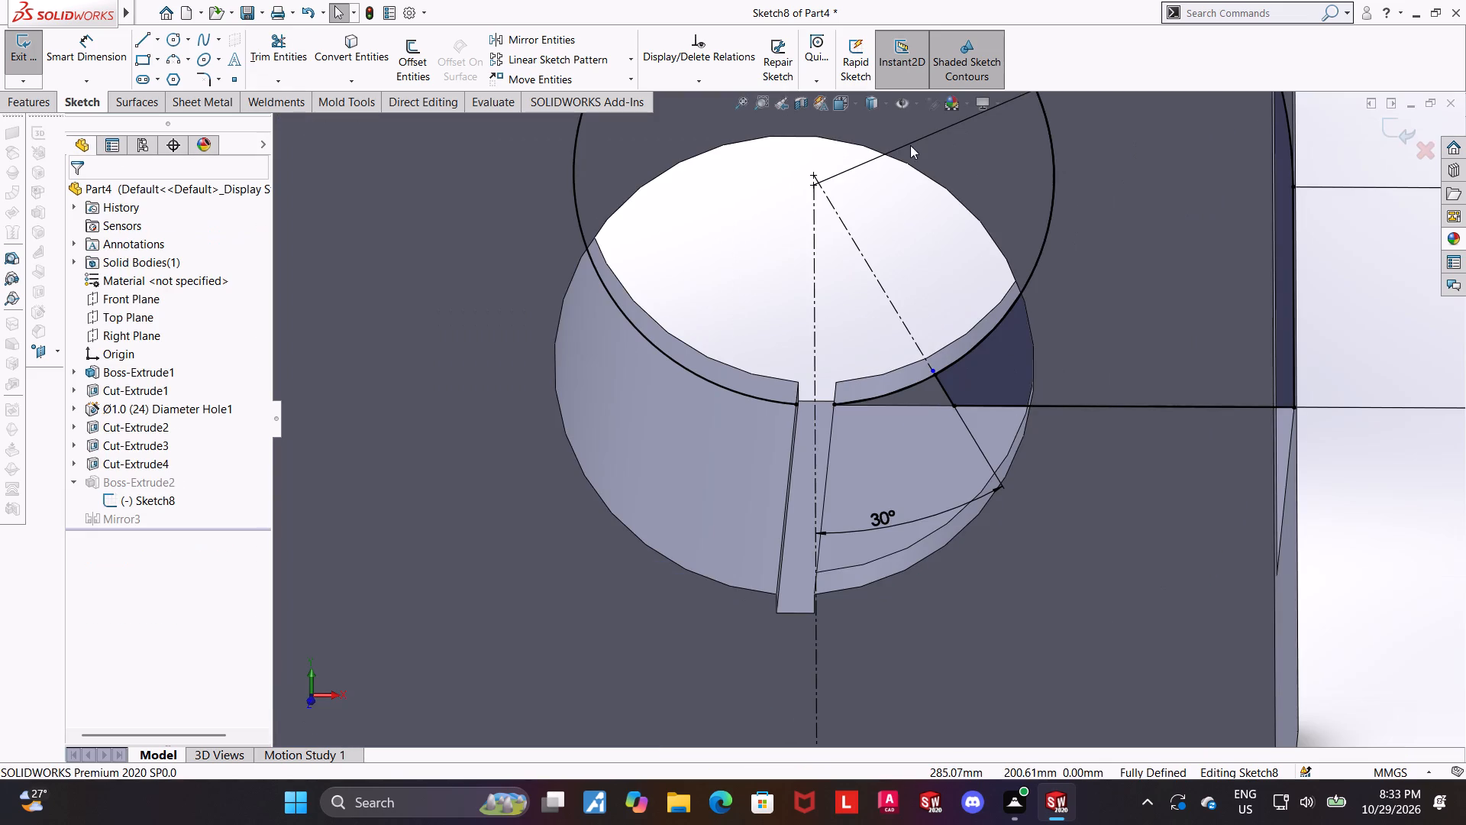
In front view, sketch a line about 38 mm long from the keyway's upper corner to the slanted line's foot.
click(845, 100)
click(802, 565)
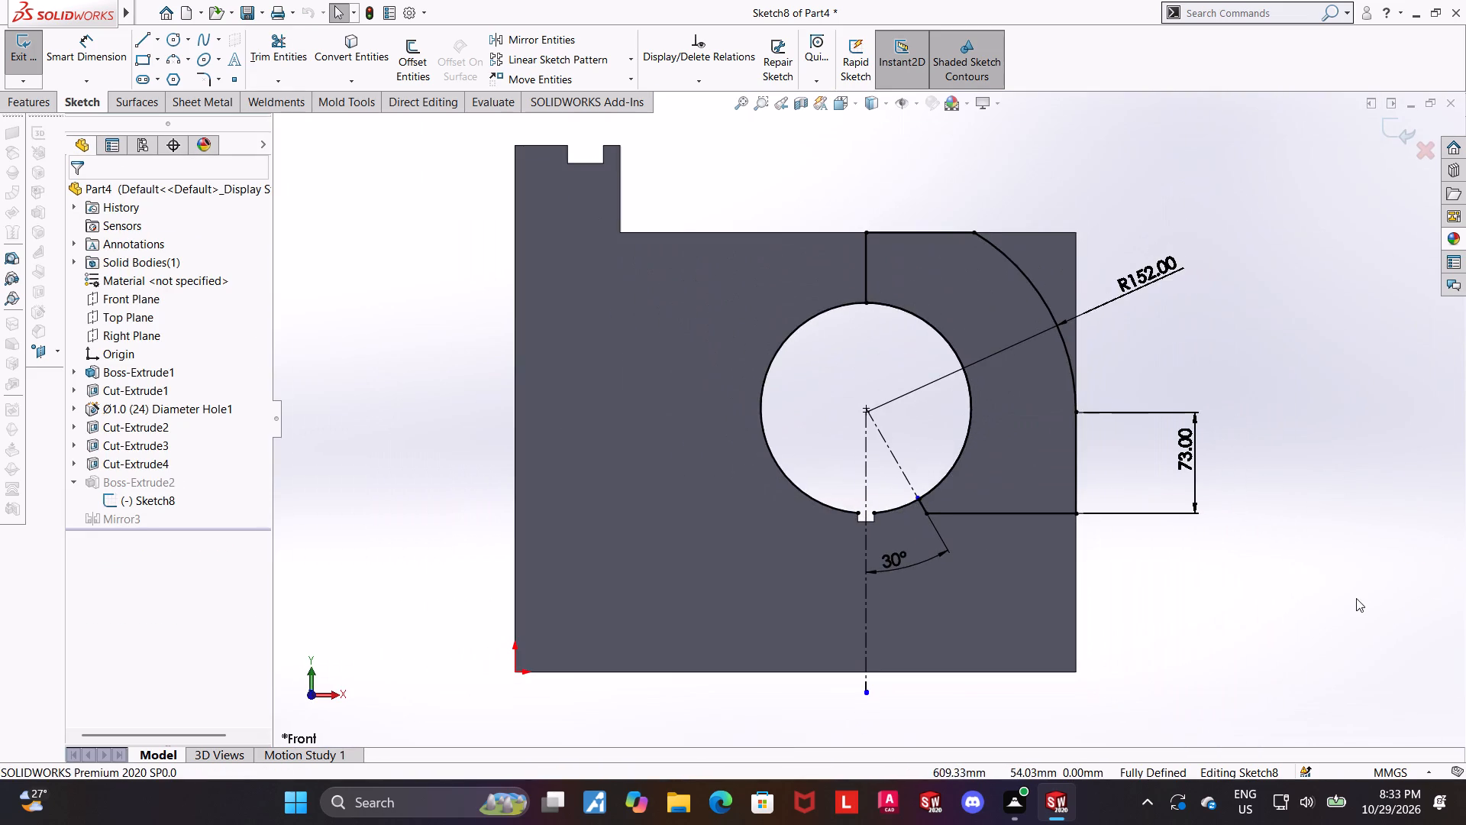
click(1356, 598)
scroll(927, 503, down, 3)
scroll(823, 474, down, 5)
scroll(1103, 548, up, 1)
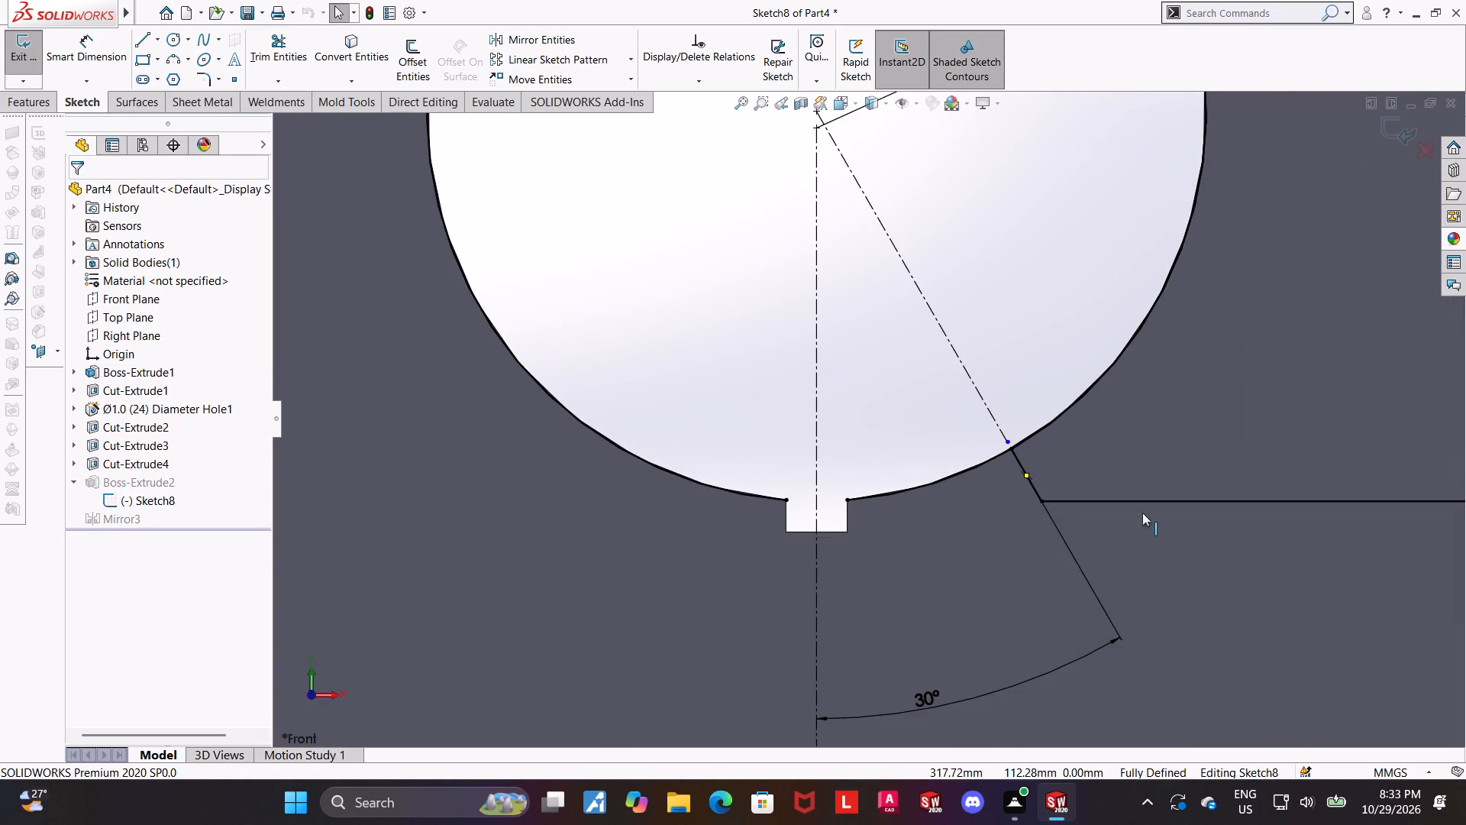
scroll(1142, 513, up, 4)
scroll(1031, 391, down, 2)
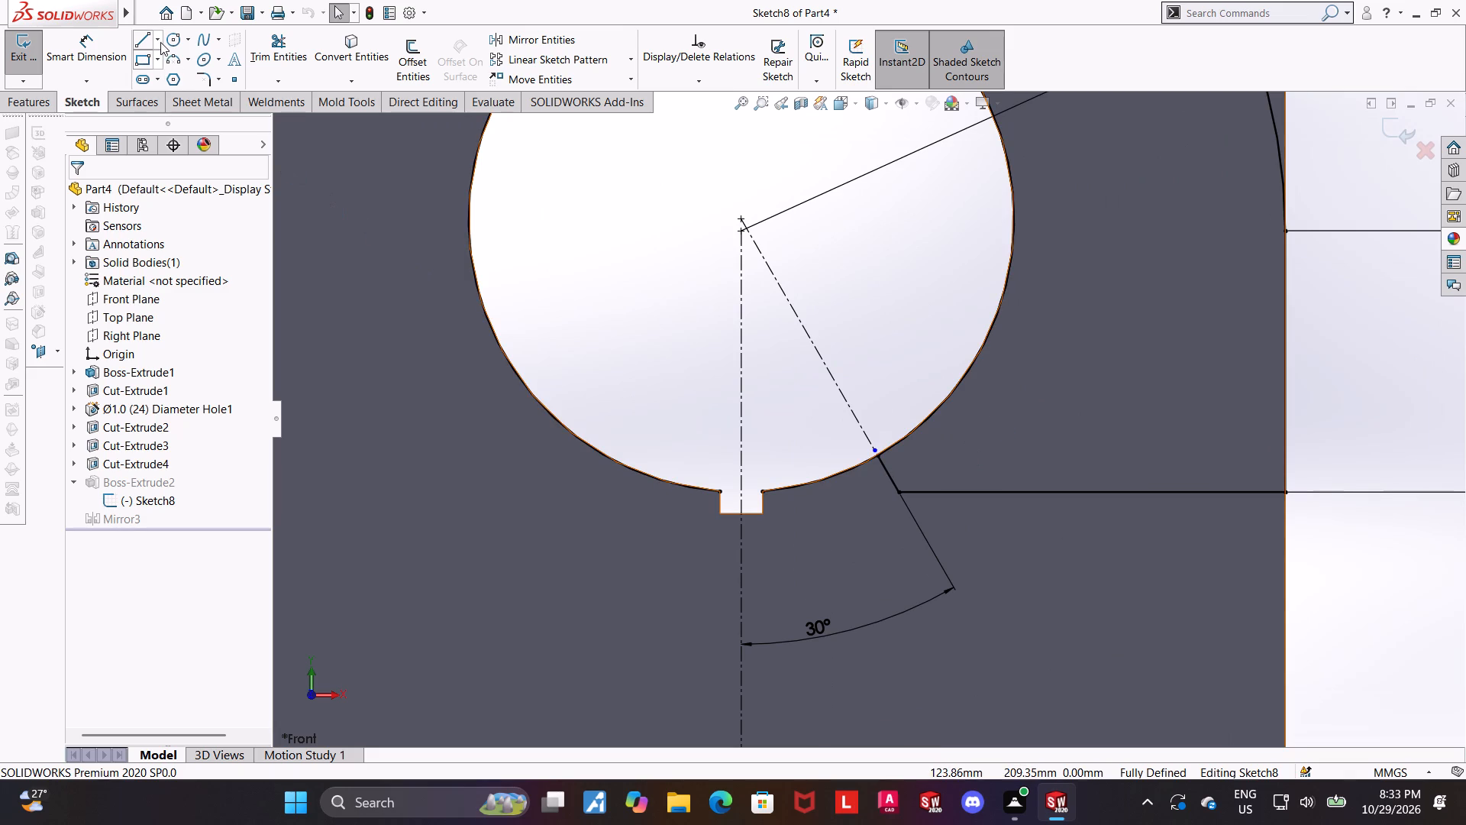
click(158, 40)
click(162, 53)
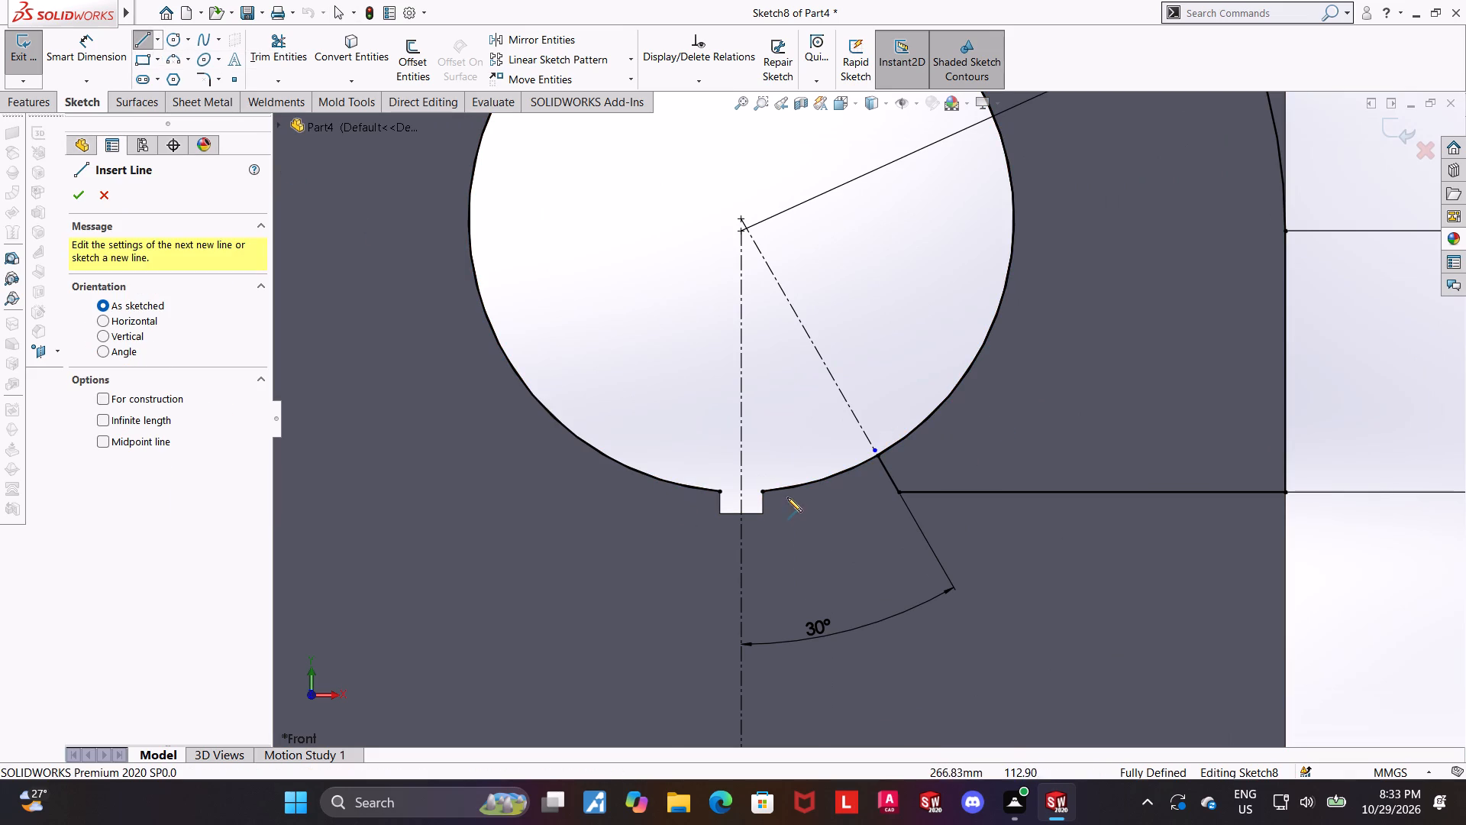
click(763, 490)
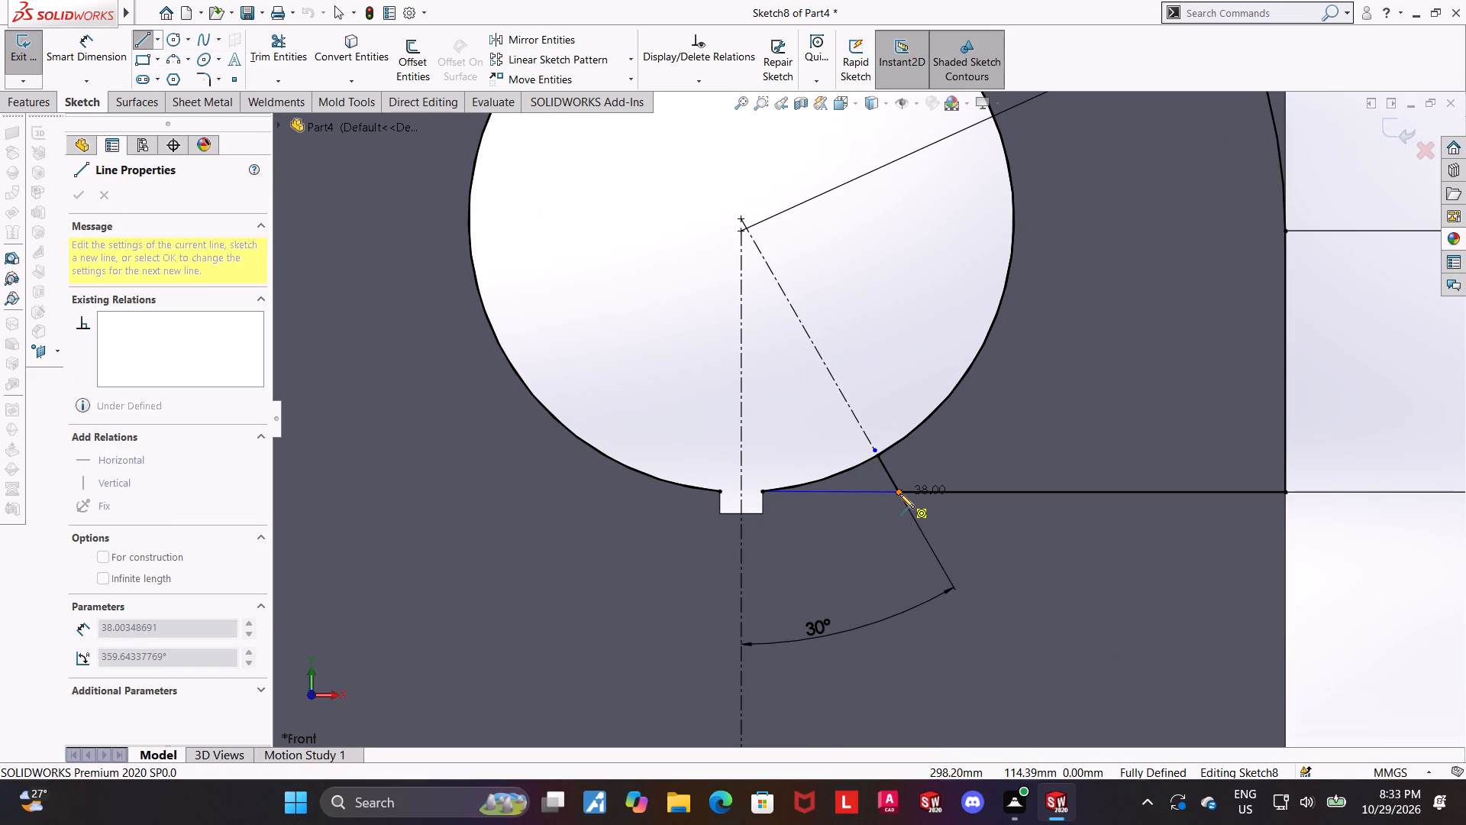
click(899, 493)
key(Escape)
key(Escape)
key(Escape)
scroll(906, 469, down, 3)
scroll(899, 526, up, 5)
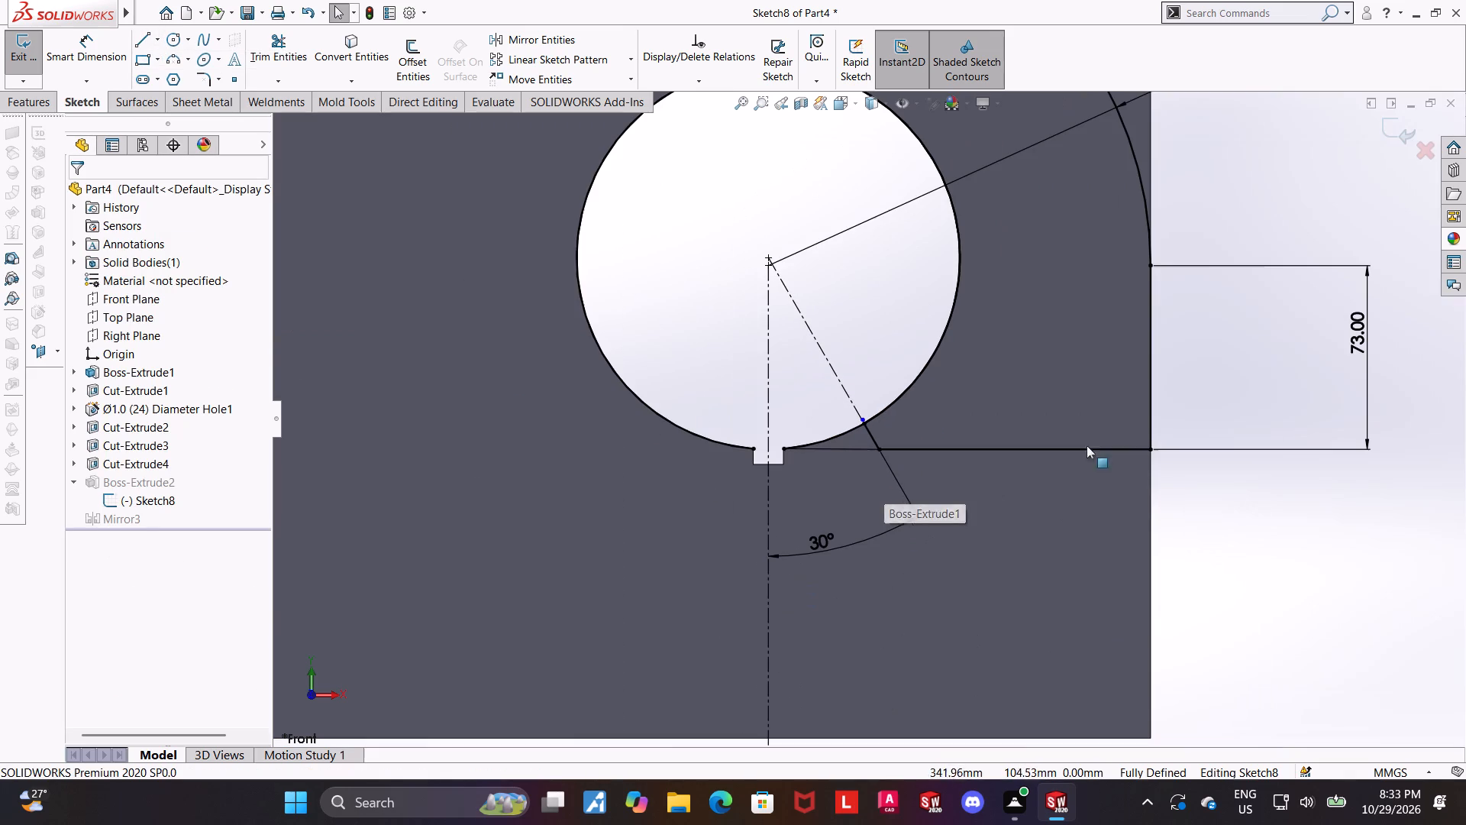
Try to exit the corner profile sketch, checking its contours for Boss Extrude use and reviewing the sketch repair.
click(1401, 131)
click(748, 357)
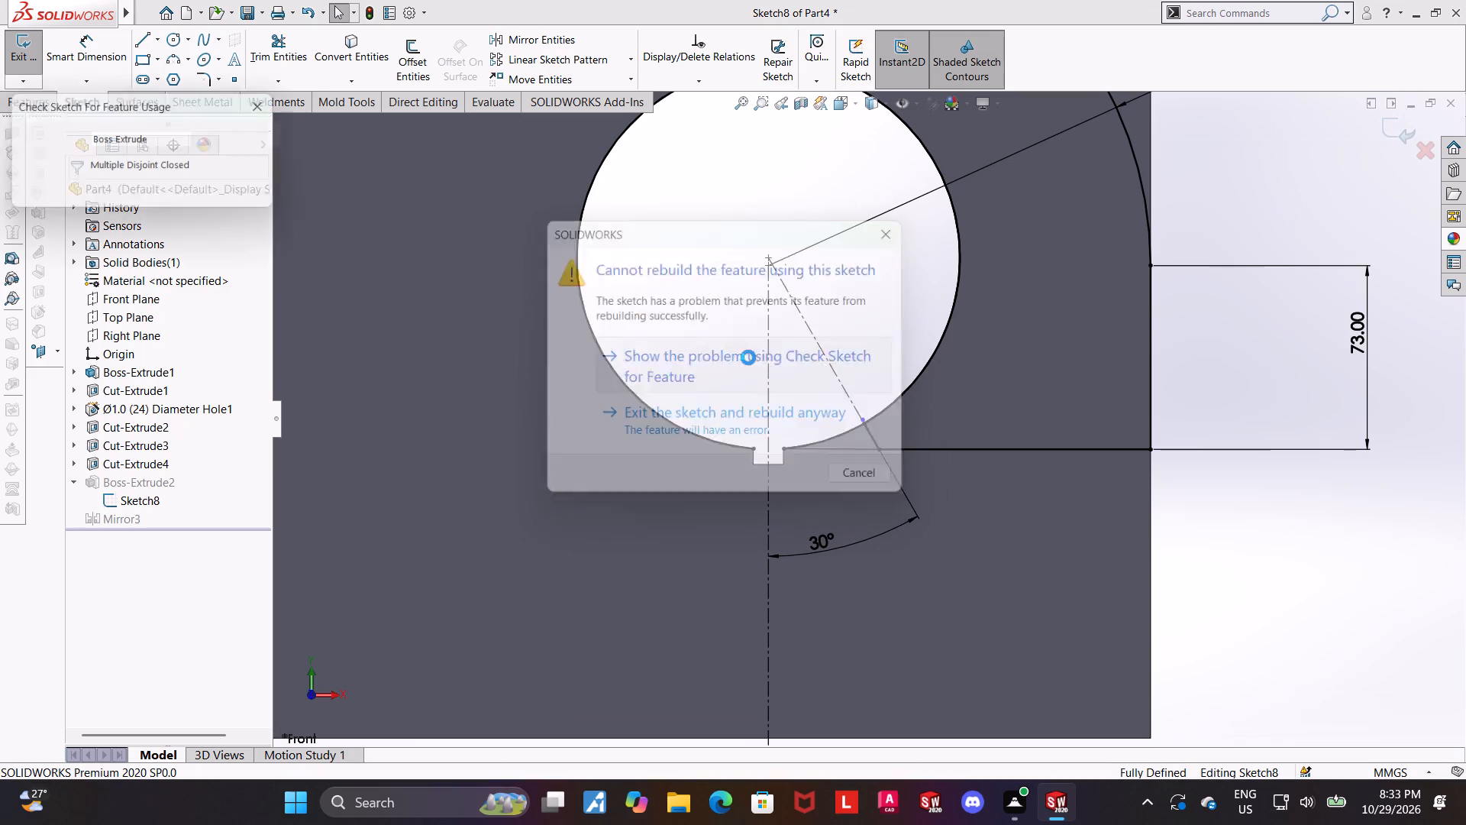
click(803, 412)
scroll(912, 426, down, 6)
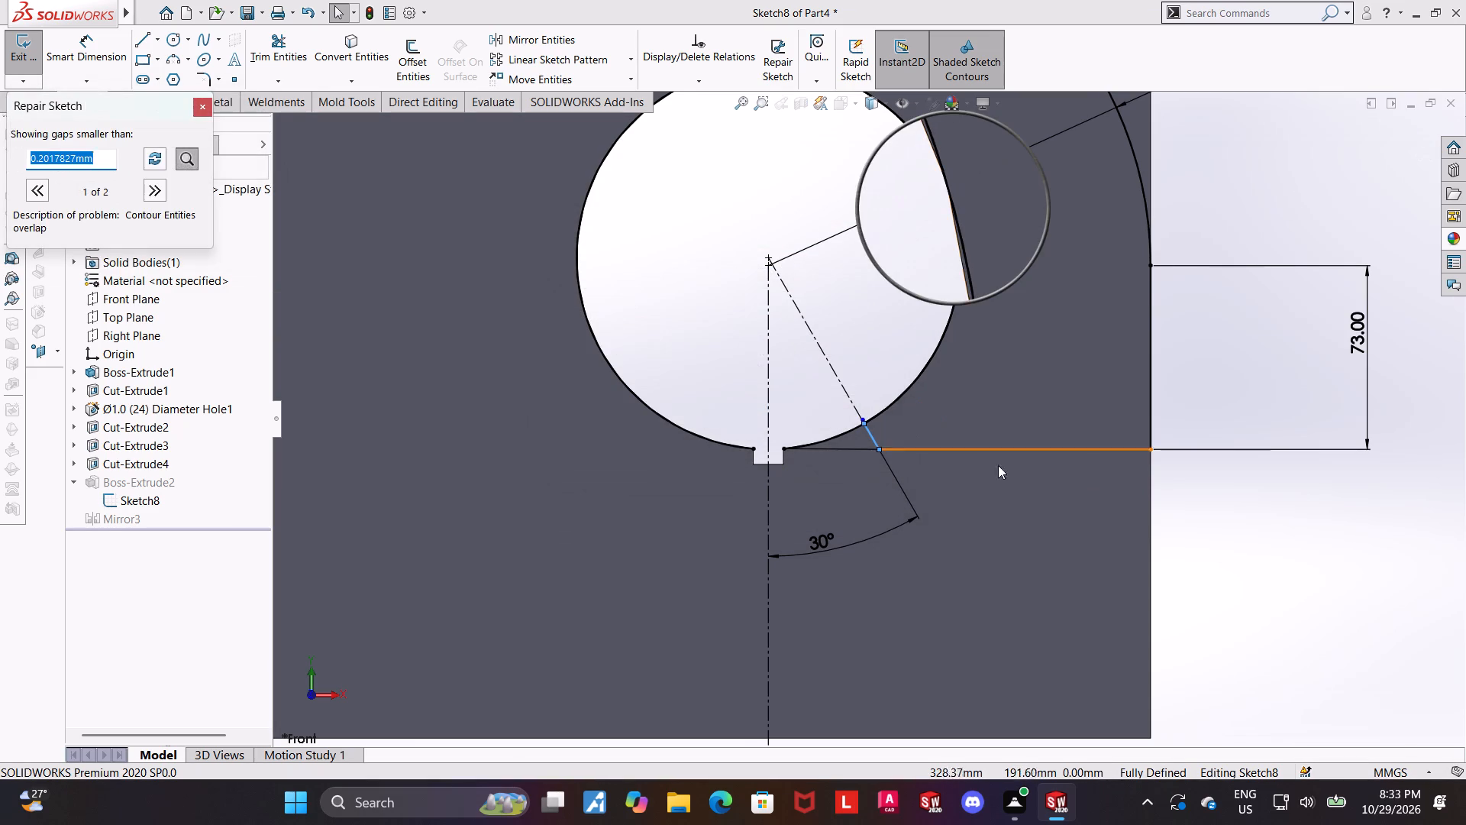
key(Escape)
key(Escape)
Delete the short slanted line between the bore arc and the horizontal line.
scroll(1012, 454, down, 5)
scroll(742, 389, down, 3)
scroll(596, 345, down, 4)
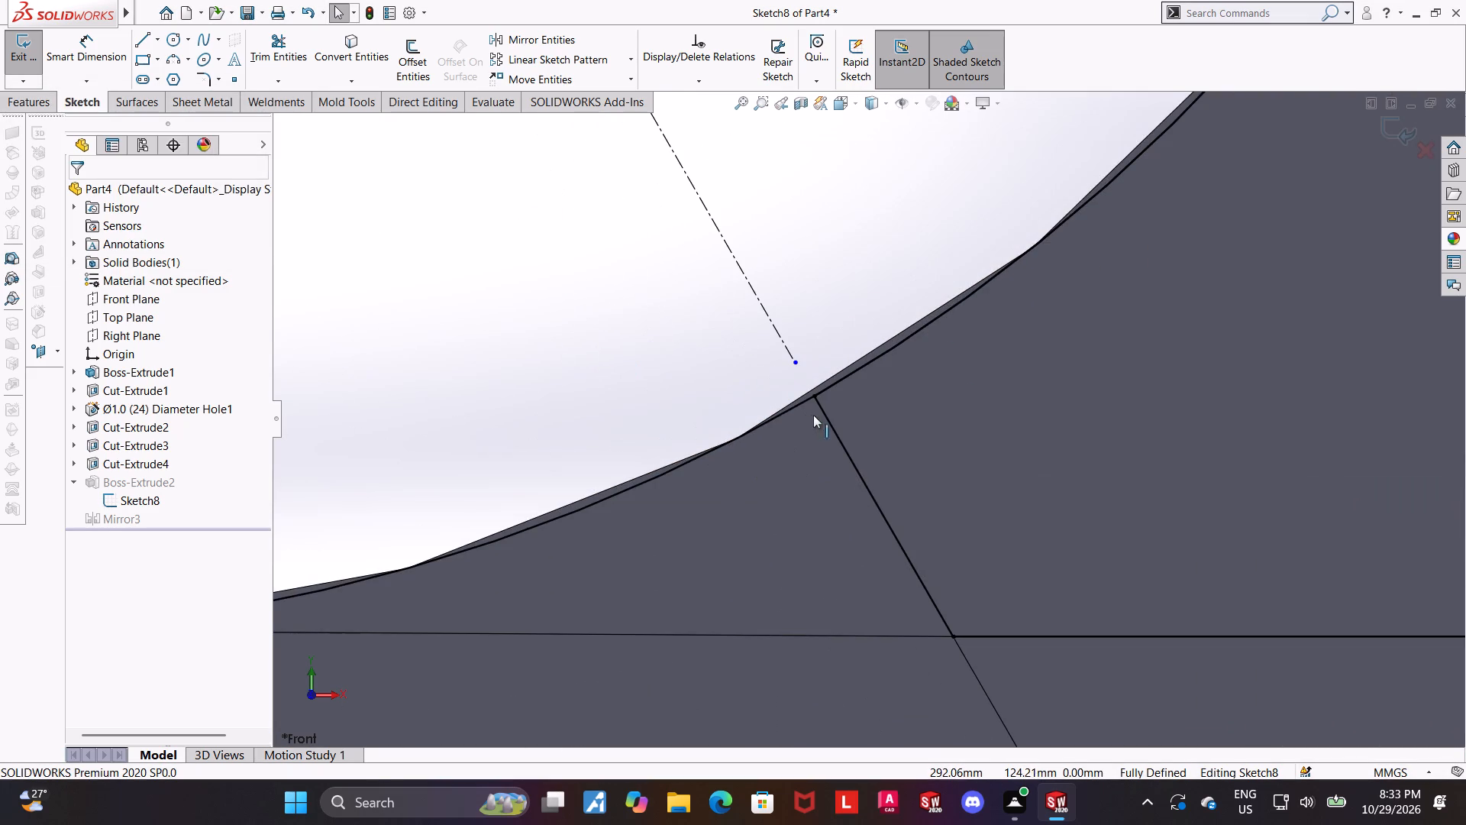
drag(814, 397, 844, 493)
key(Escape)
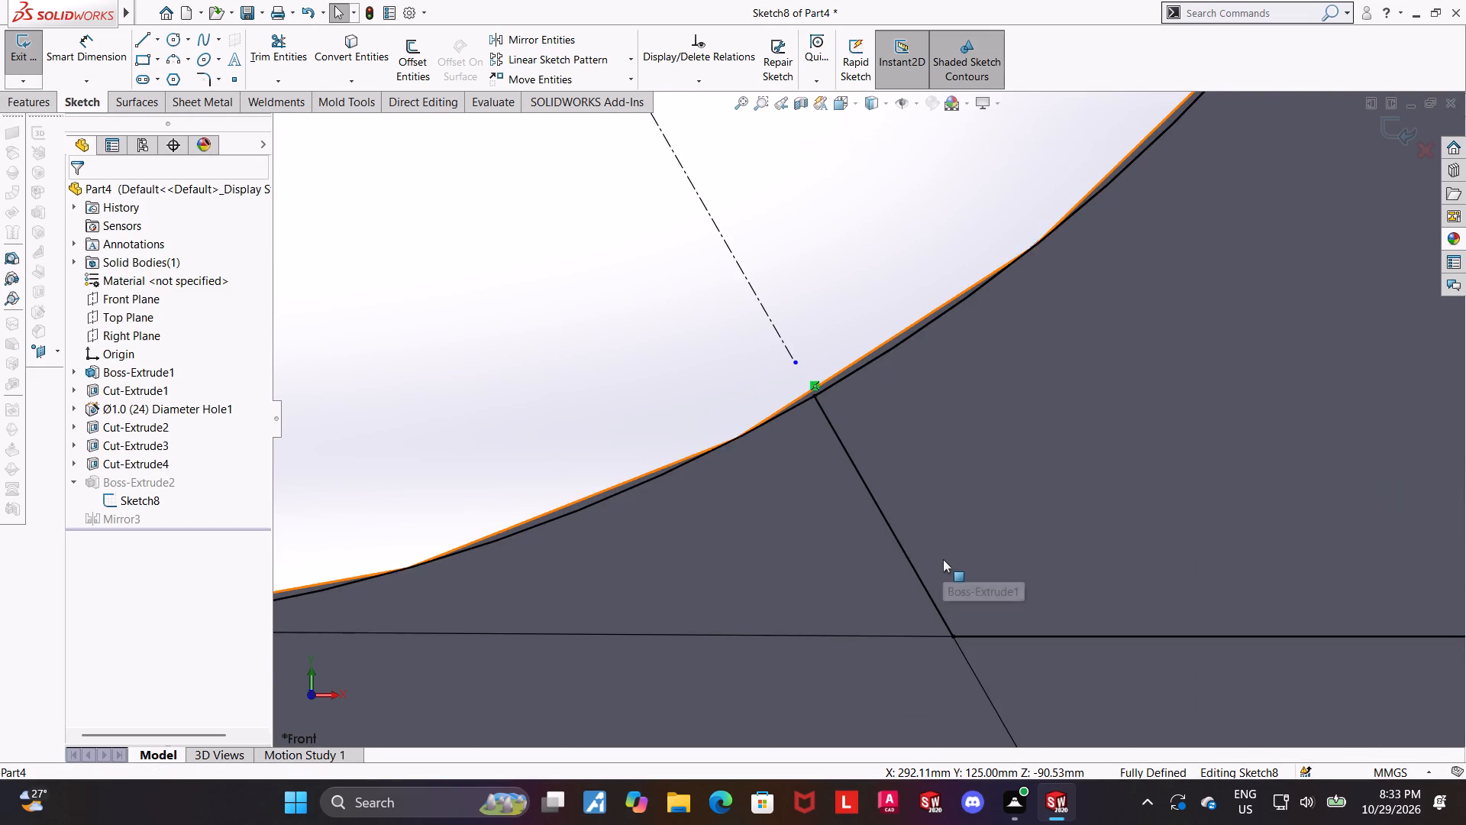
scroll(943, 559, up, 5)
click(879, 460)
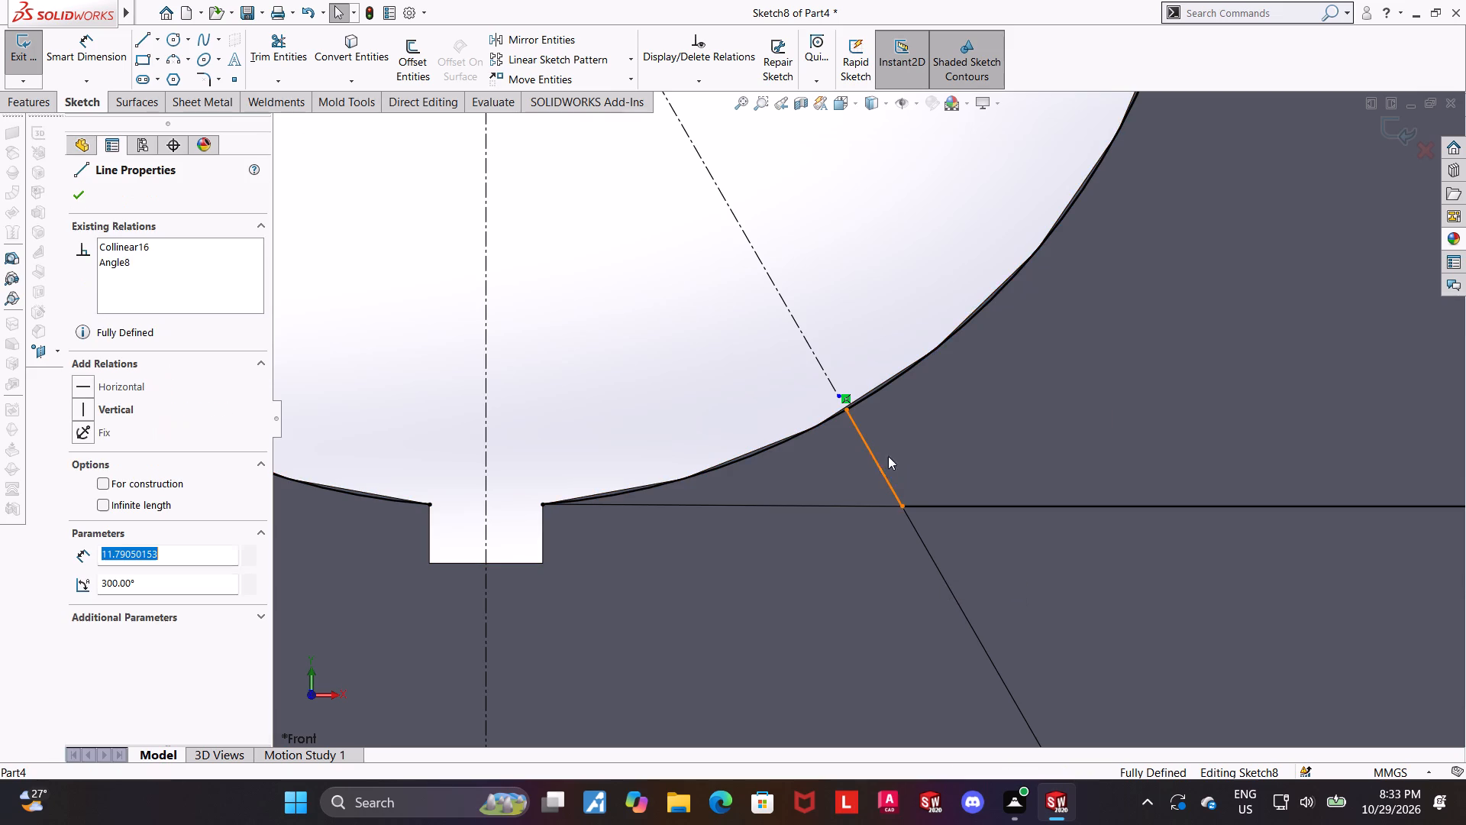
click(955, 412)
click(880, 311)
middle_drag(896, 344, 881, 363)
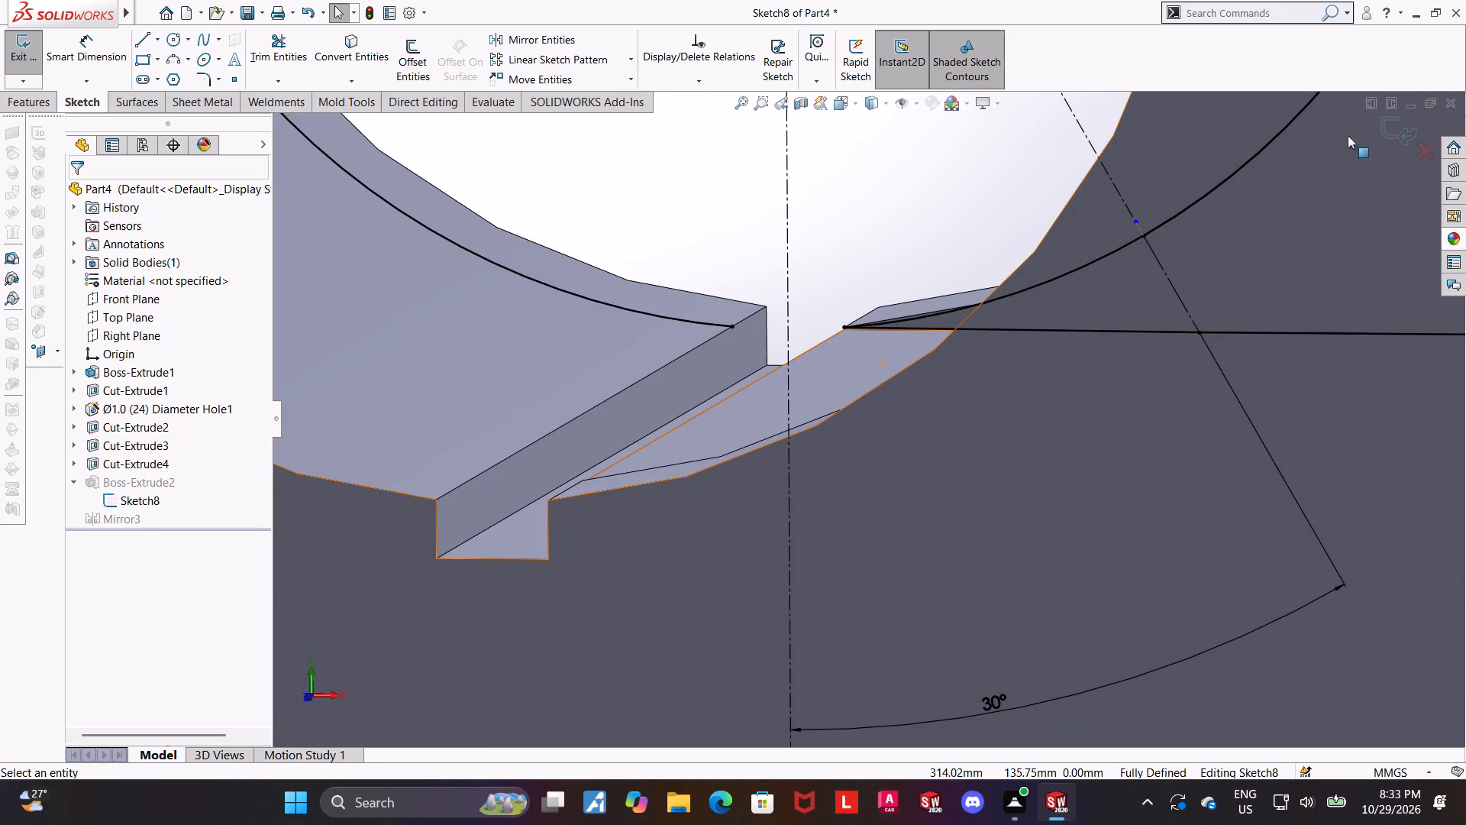
Try to exit the sketch again, running the Boss Extrude contour check and reviewing the overlapping contour entities.
click(1389, 124)
click(736, 379)
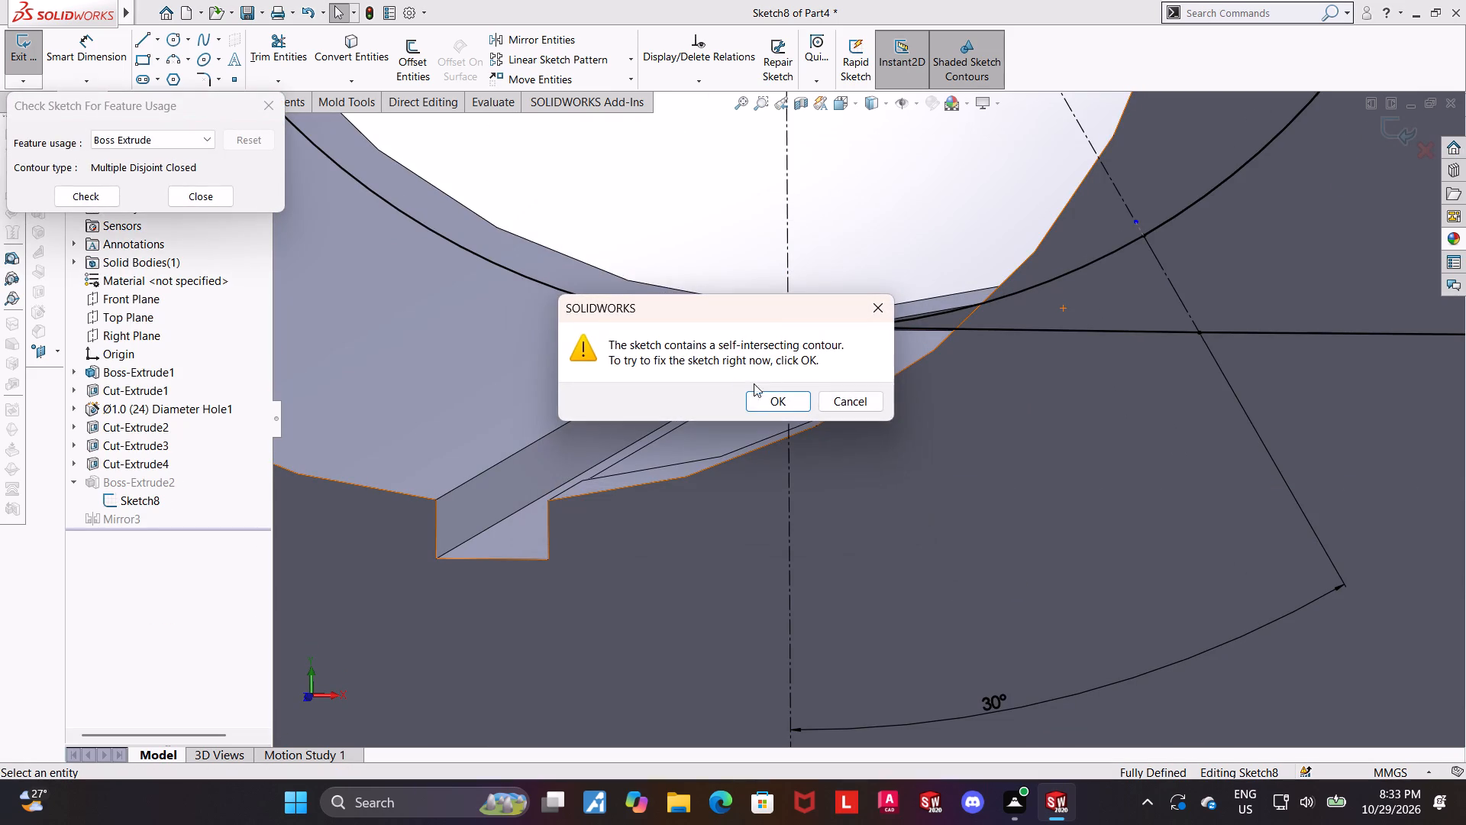
click(779, 402)
scroll(978, 398, up, 8)
scroll(883, 424, up, 5)
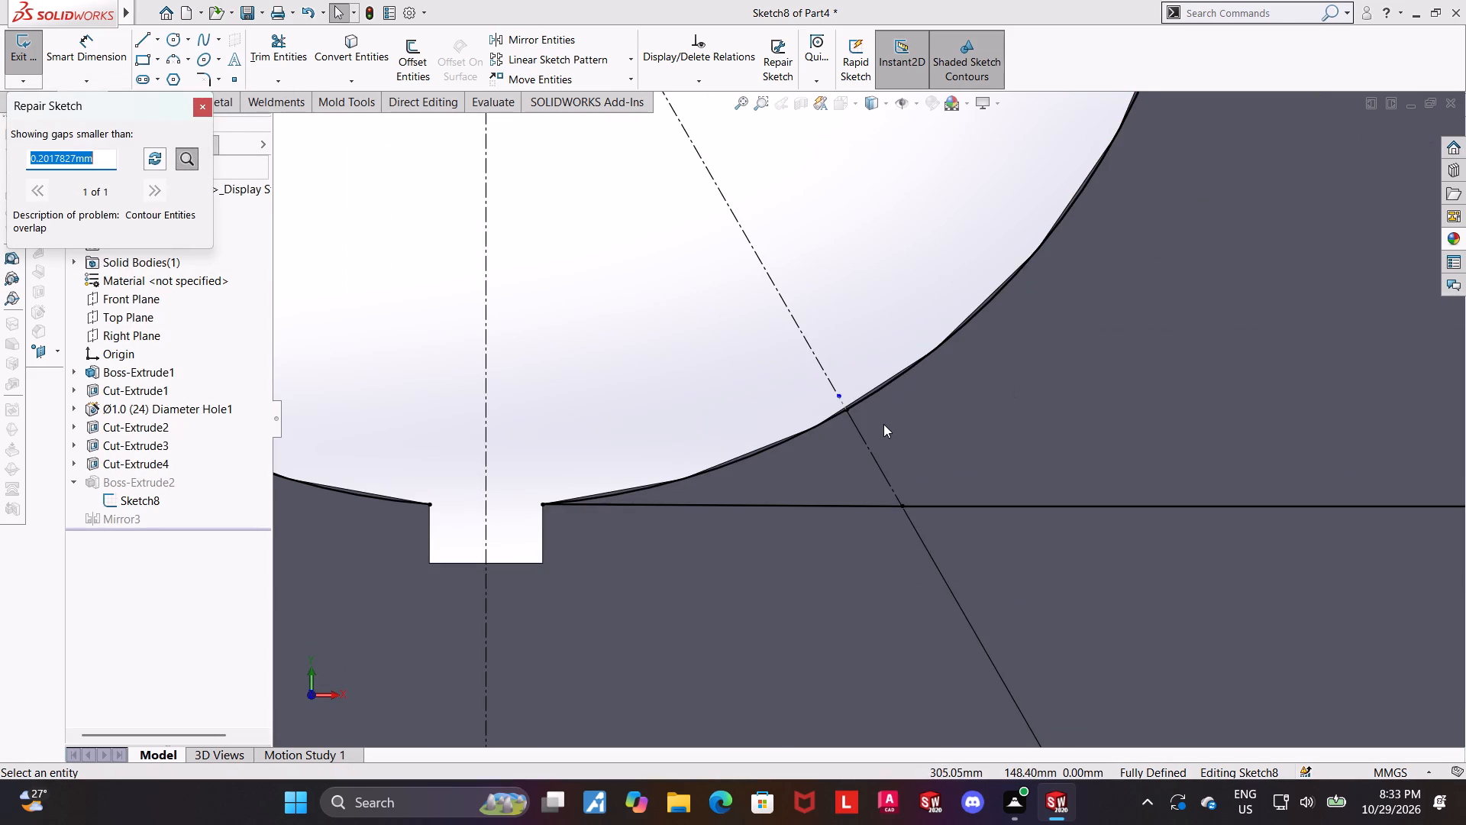
click(202, 105)
scroll(674, 254, up, 4)
key(Escape)
scroll(863, 383, down, 3)
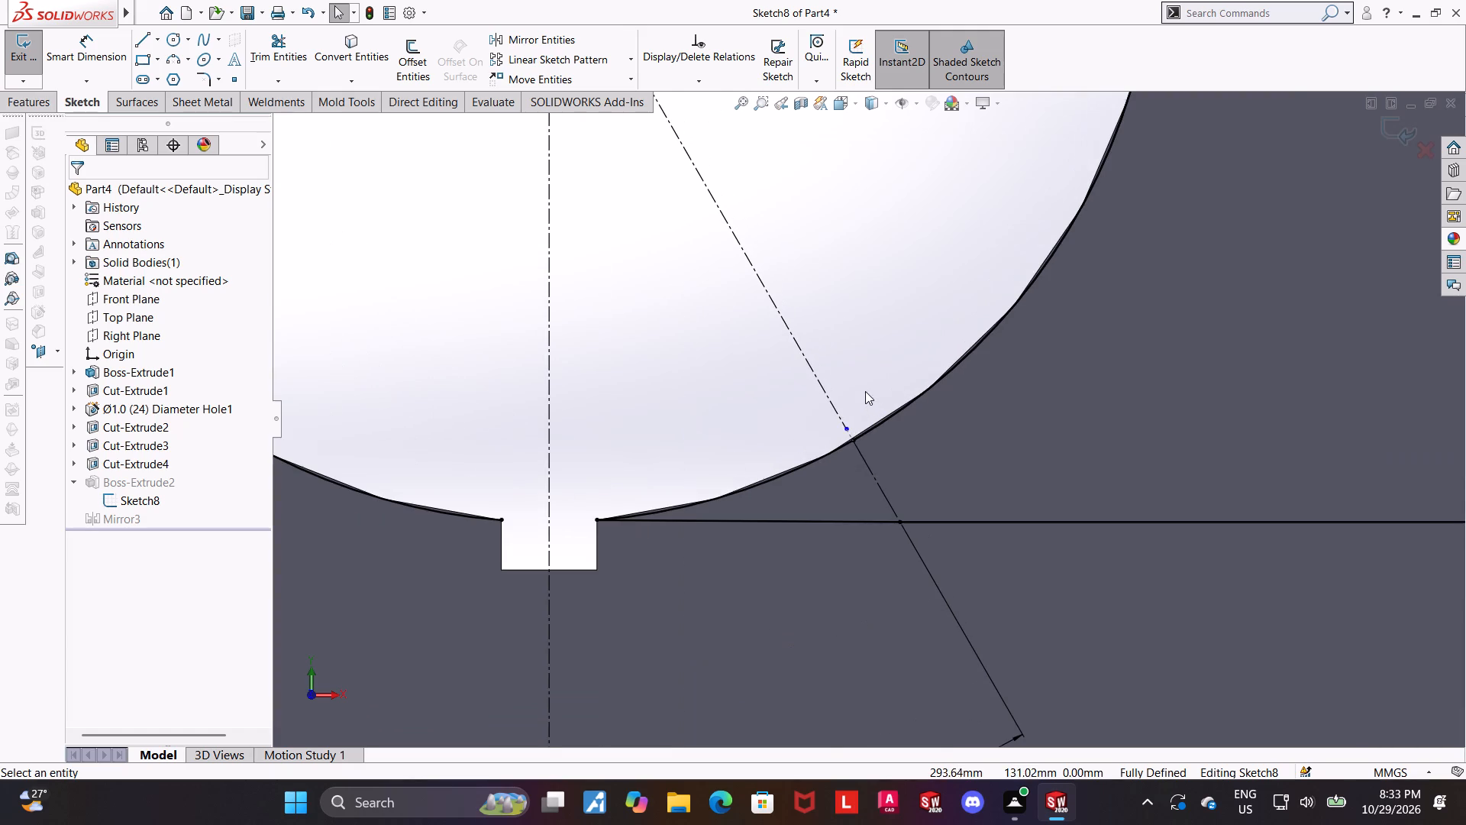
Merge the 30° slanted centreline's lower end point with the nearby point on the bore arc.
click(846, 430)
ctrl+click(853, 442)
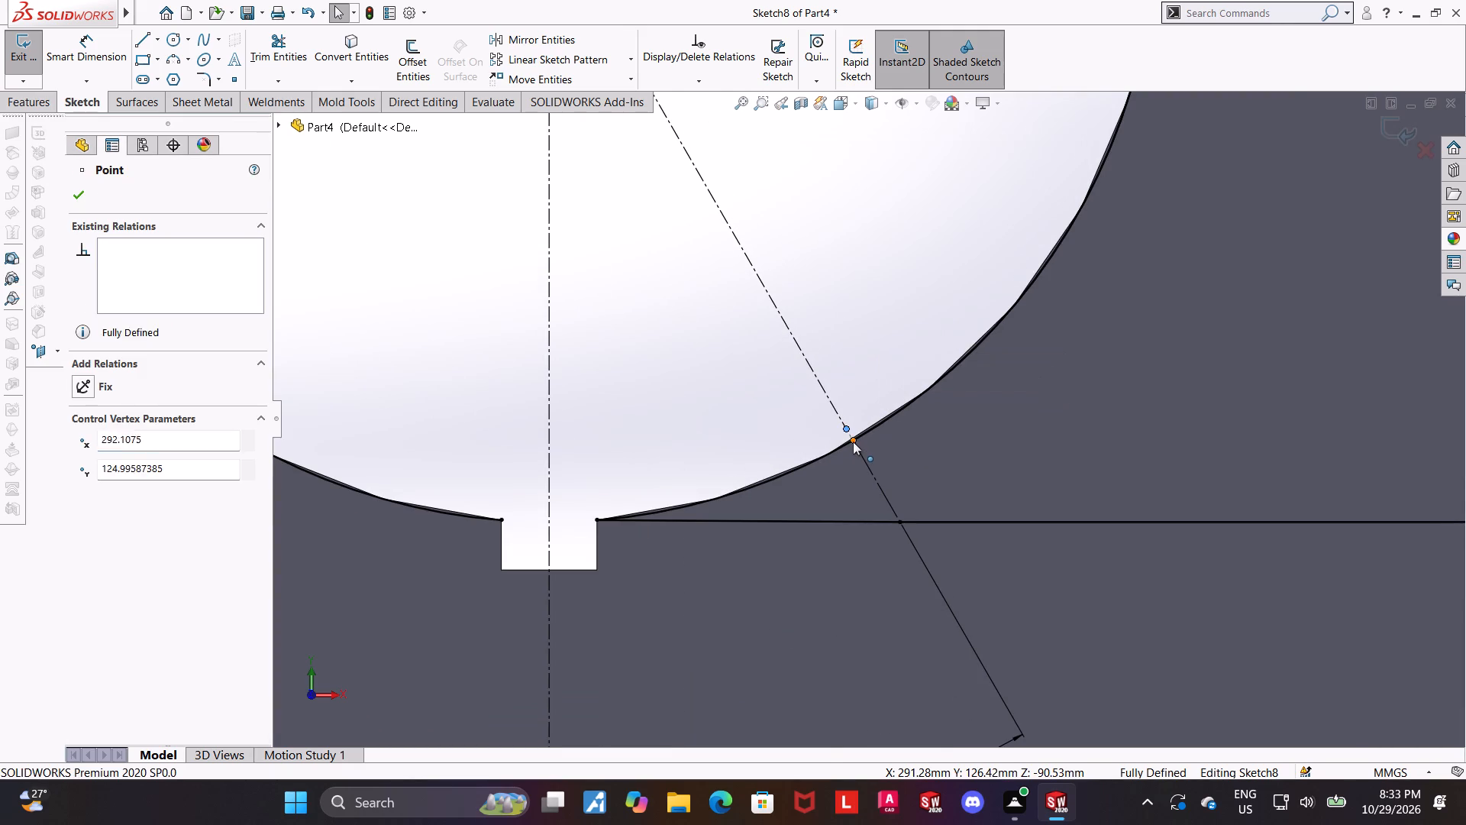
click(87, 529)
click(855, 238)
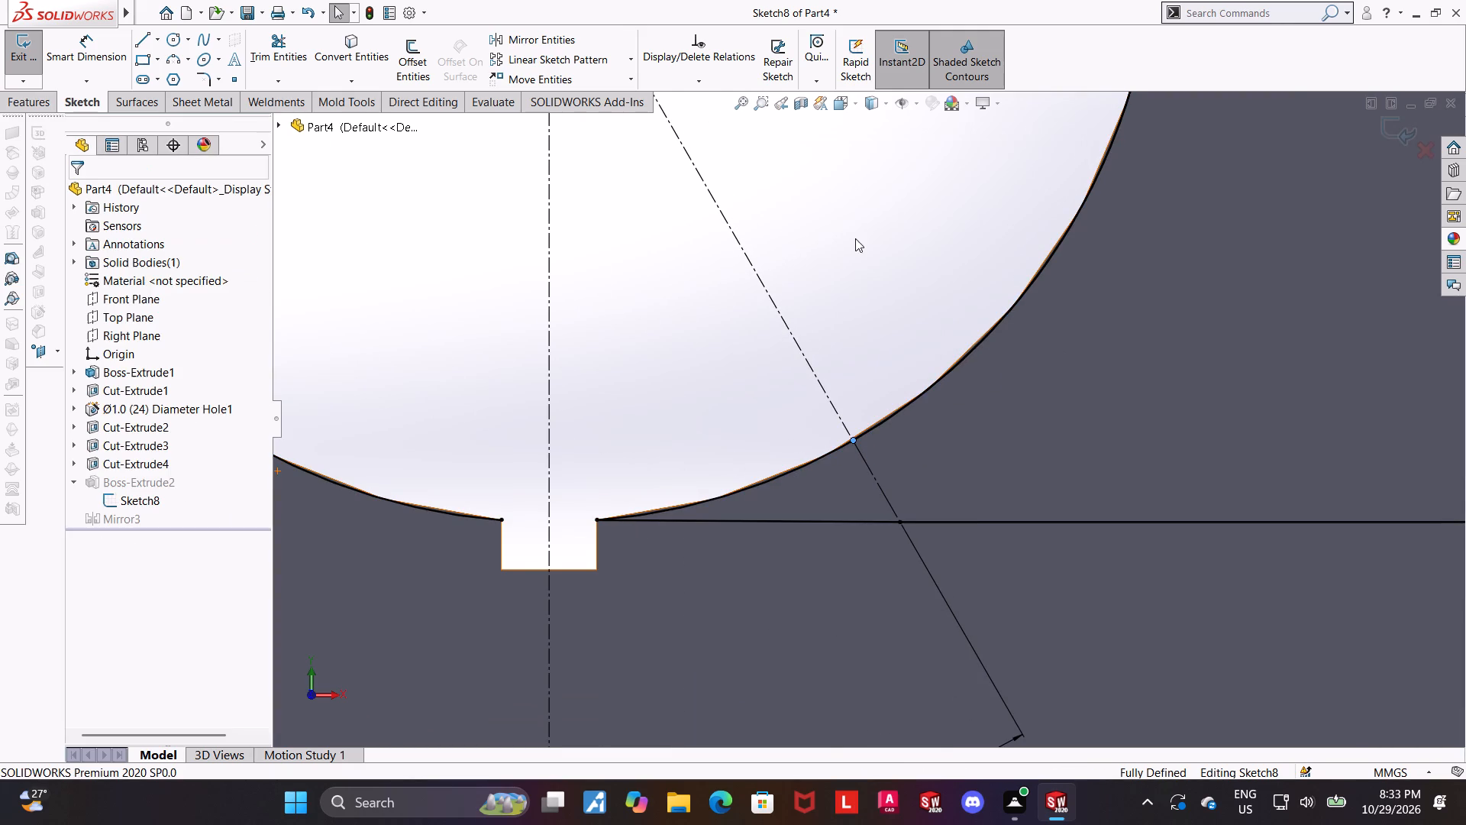
Try to exit the sketch with the merged end point, rechecking its contours for Boss Extrude use.
click(1397, 132)
click(665, 381)
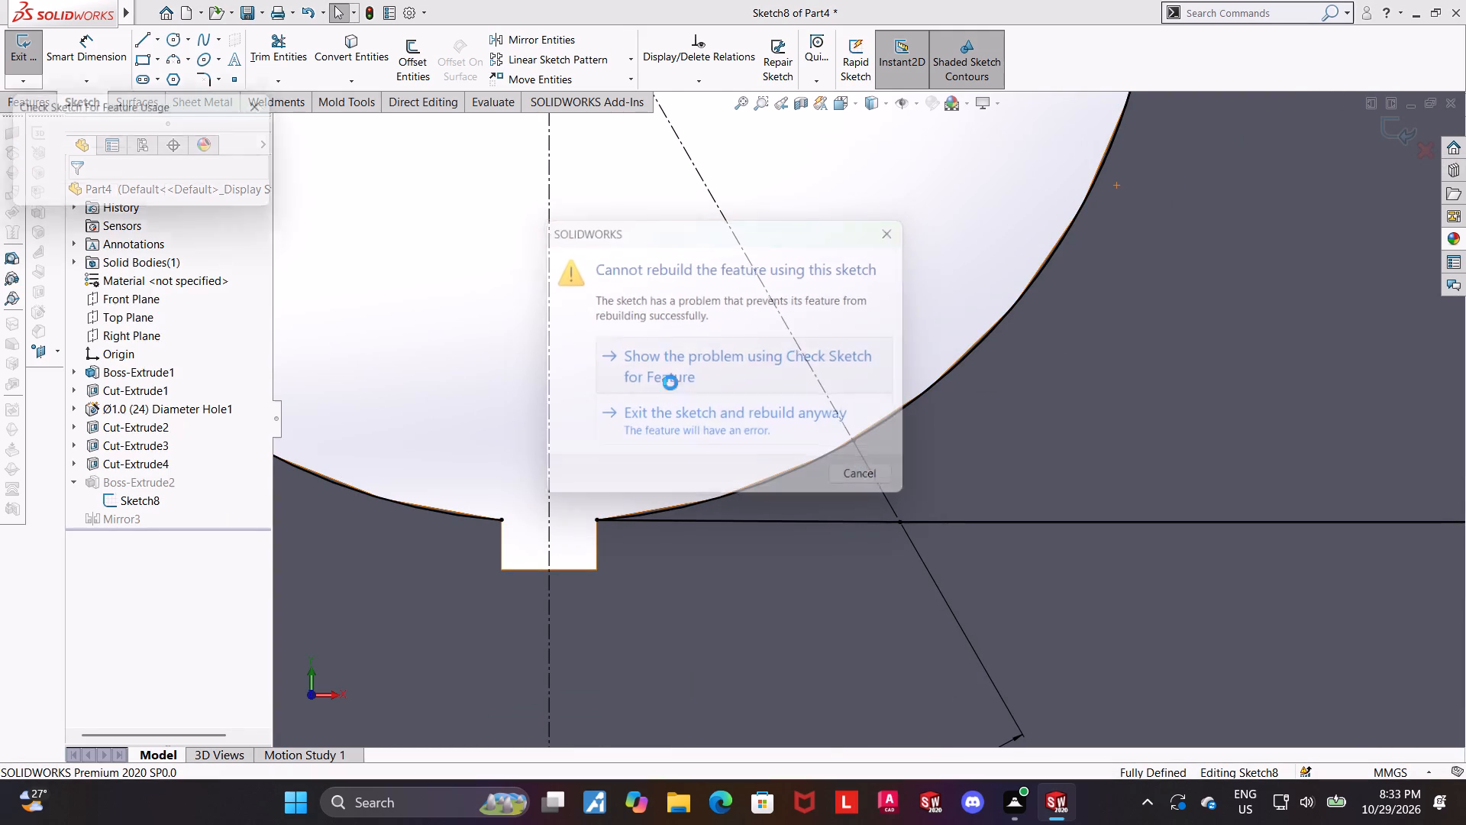
click(778, 409)
scroll(828, 425, up, 5)
key(Escape)
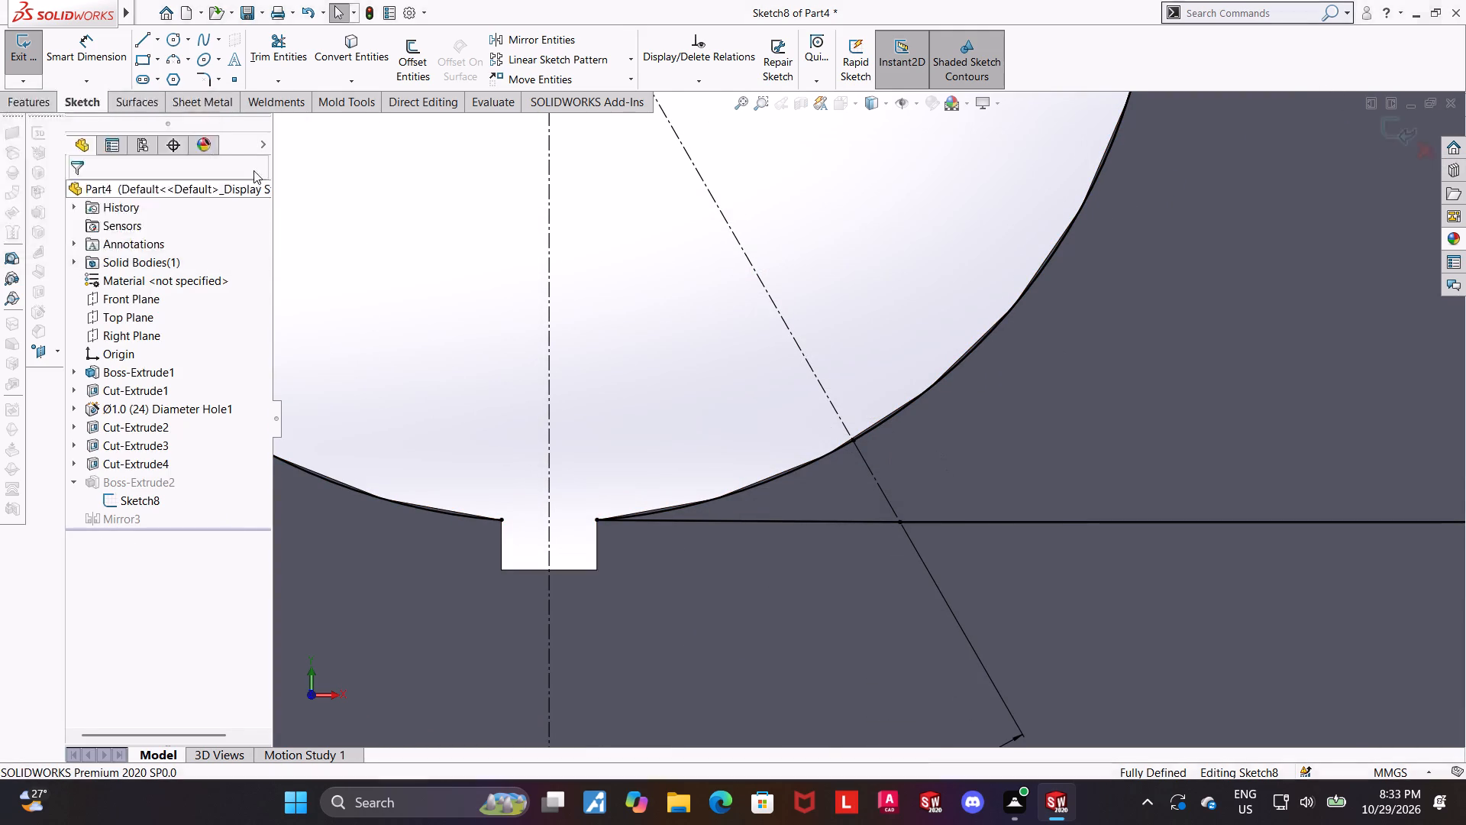
key(Escape)
scroll(669, 282, up, 3)
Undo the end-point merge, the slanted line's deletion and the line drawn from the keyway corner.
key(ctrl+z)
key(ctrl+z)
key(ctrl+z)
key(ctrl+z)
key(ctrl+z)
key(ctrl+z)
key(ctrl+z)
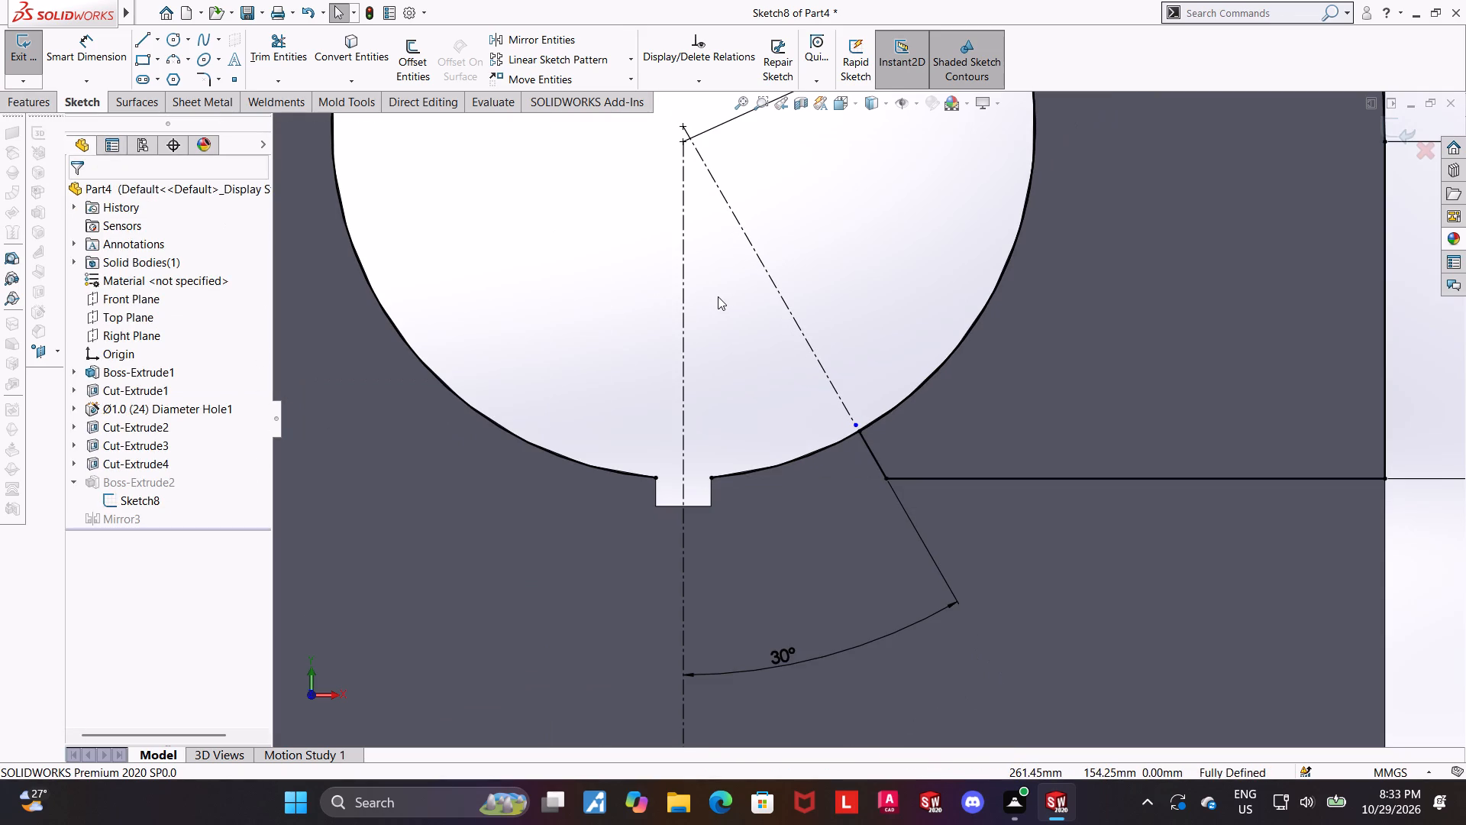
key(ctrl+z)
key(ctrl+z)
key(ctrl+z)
Try to exit the restored sketch and check its open and closed contours for Boss Extrude use.
click(1390, 128)
scroll(1066, 286, up, 2)
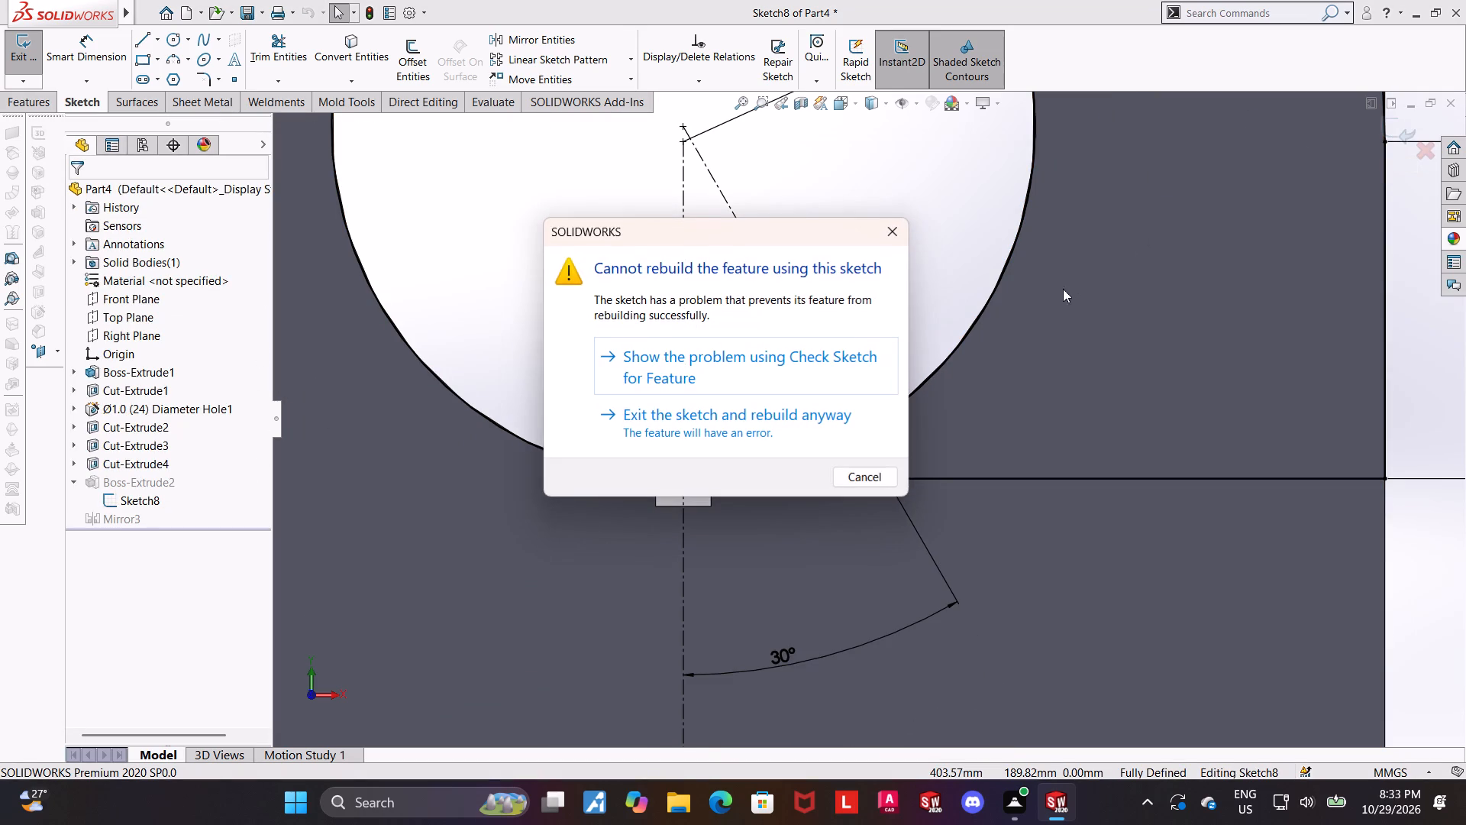
scroll(1063, 289, up, 2)
click(664, 345)
click(896, 315)
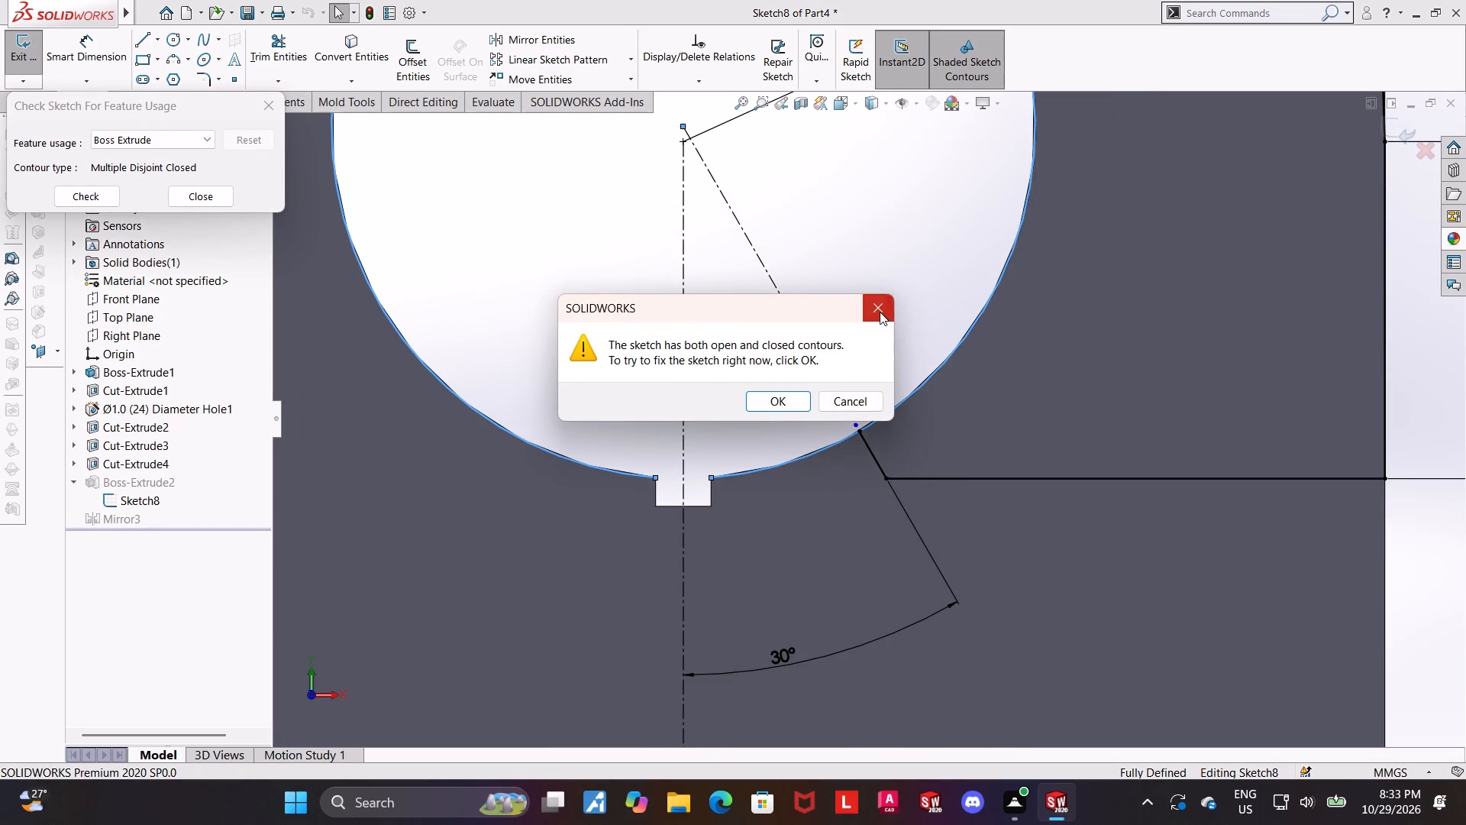
click(880, 312)
scroll(861, 325, up, 6)
click(266, 99)
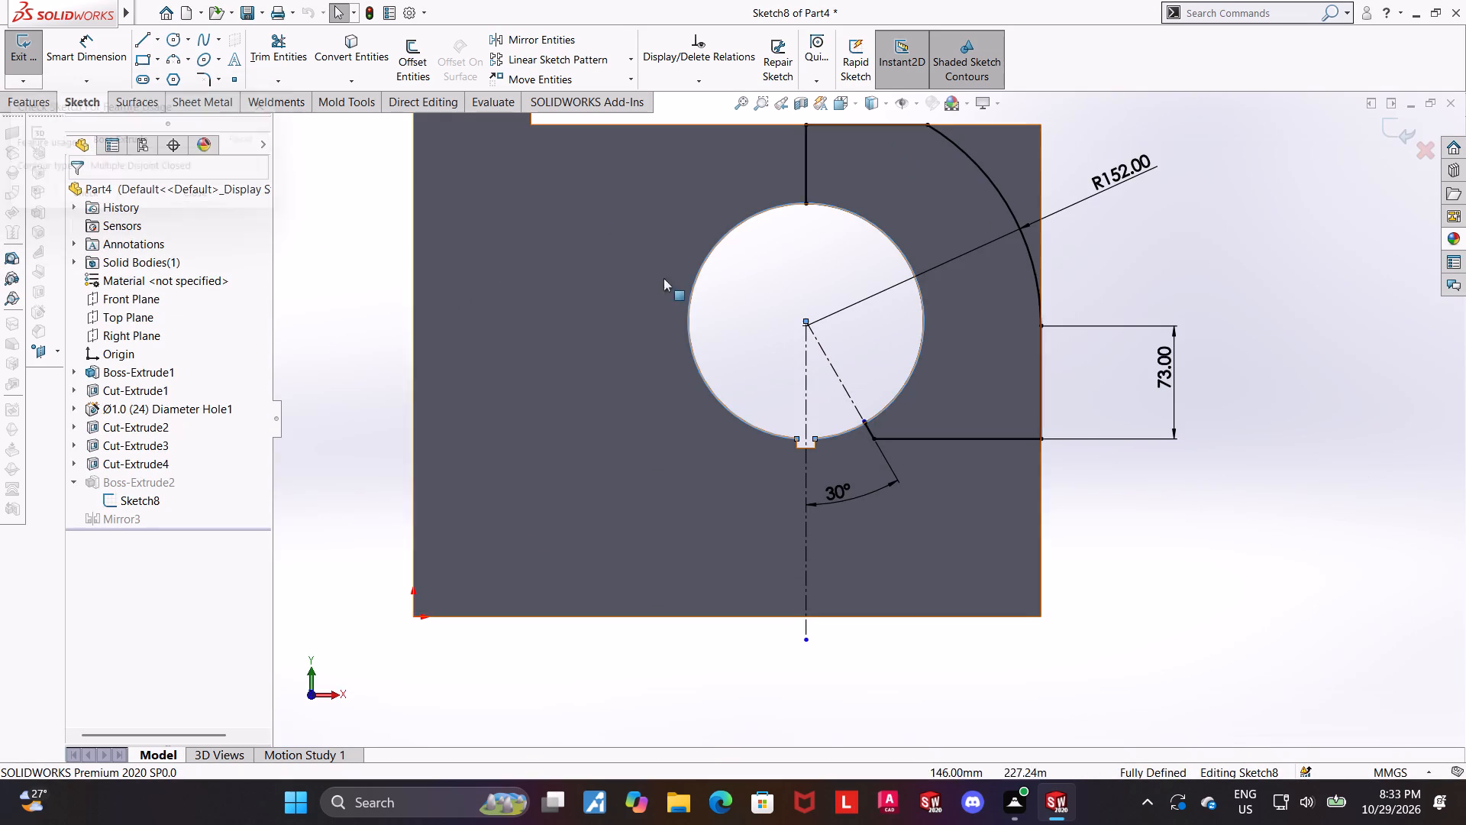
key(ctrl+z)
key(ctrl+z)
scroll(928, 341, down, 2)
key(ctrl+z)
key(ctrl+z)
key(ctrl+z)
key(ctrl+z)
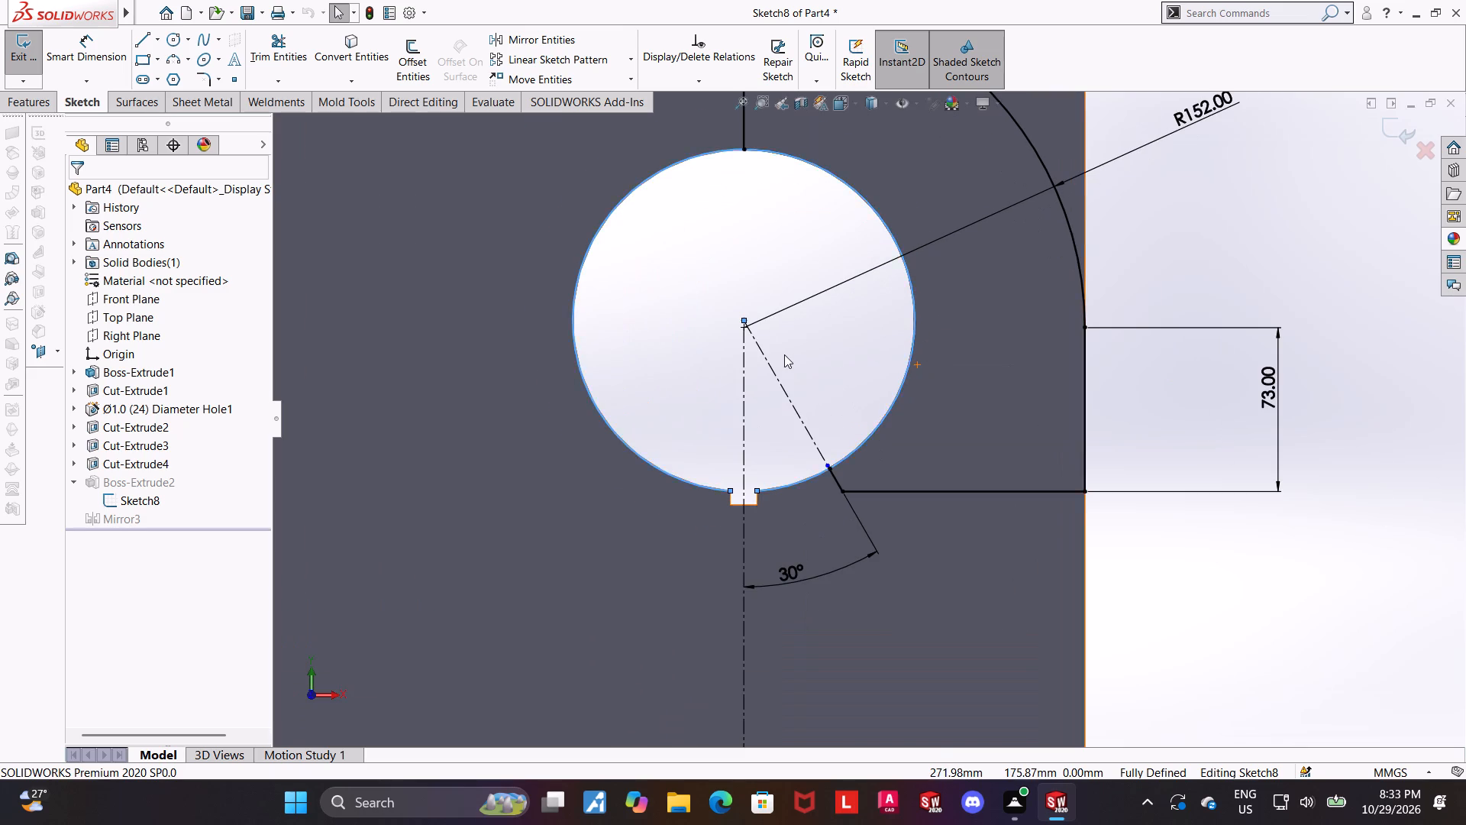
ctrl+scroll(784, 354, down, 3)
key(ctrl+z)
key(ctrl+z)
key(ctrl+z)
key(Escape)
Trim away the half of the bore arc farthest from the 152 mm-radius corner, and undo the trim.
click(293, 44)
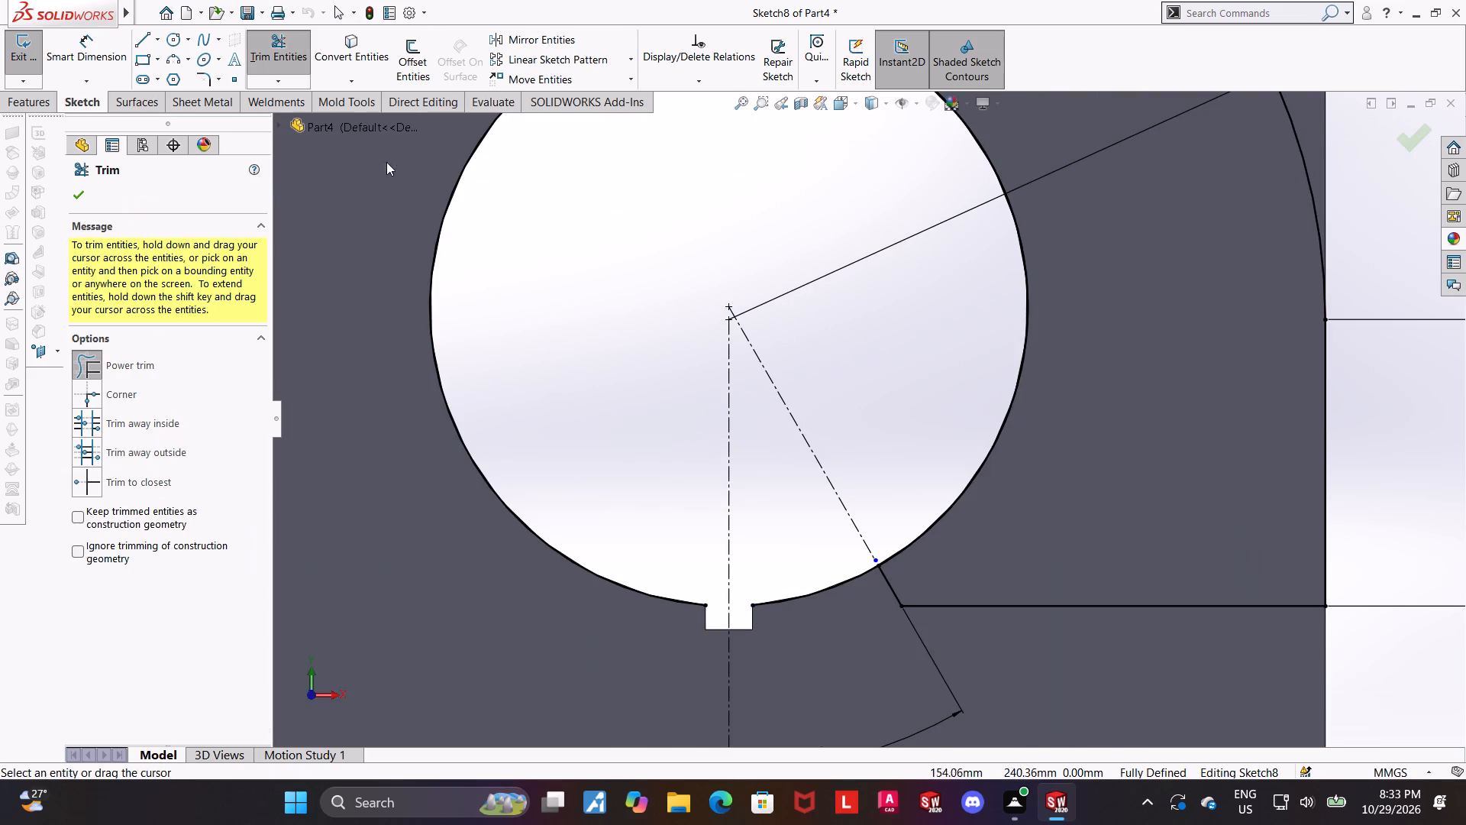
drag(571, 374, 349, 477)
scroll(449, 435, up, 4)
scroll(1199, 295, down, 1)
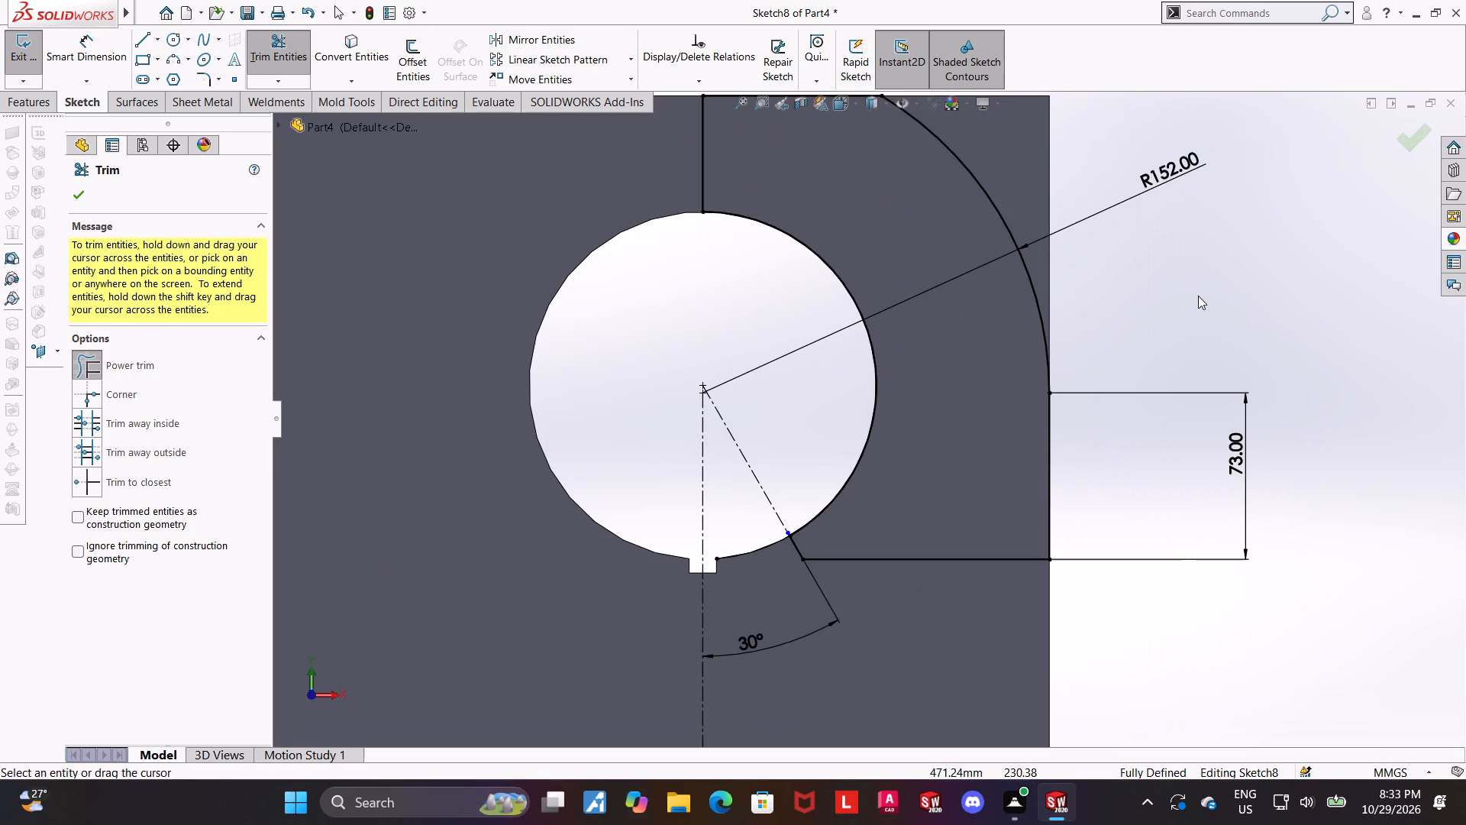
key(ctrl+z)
Try to exit the sketch once more and review the overlapping contour entities in the sketch repair.
click(1390, 131)
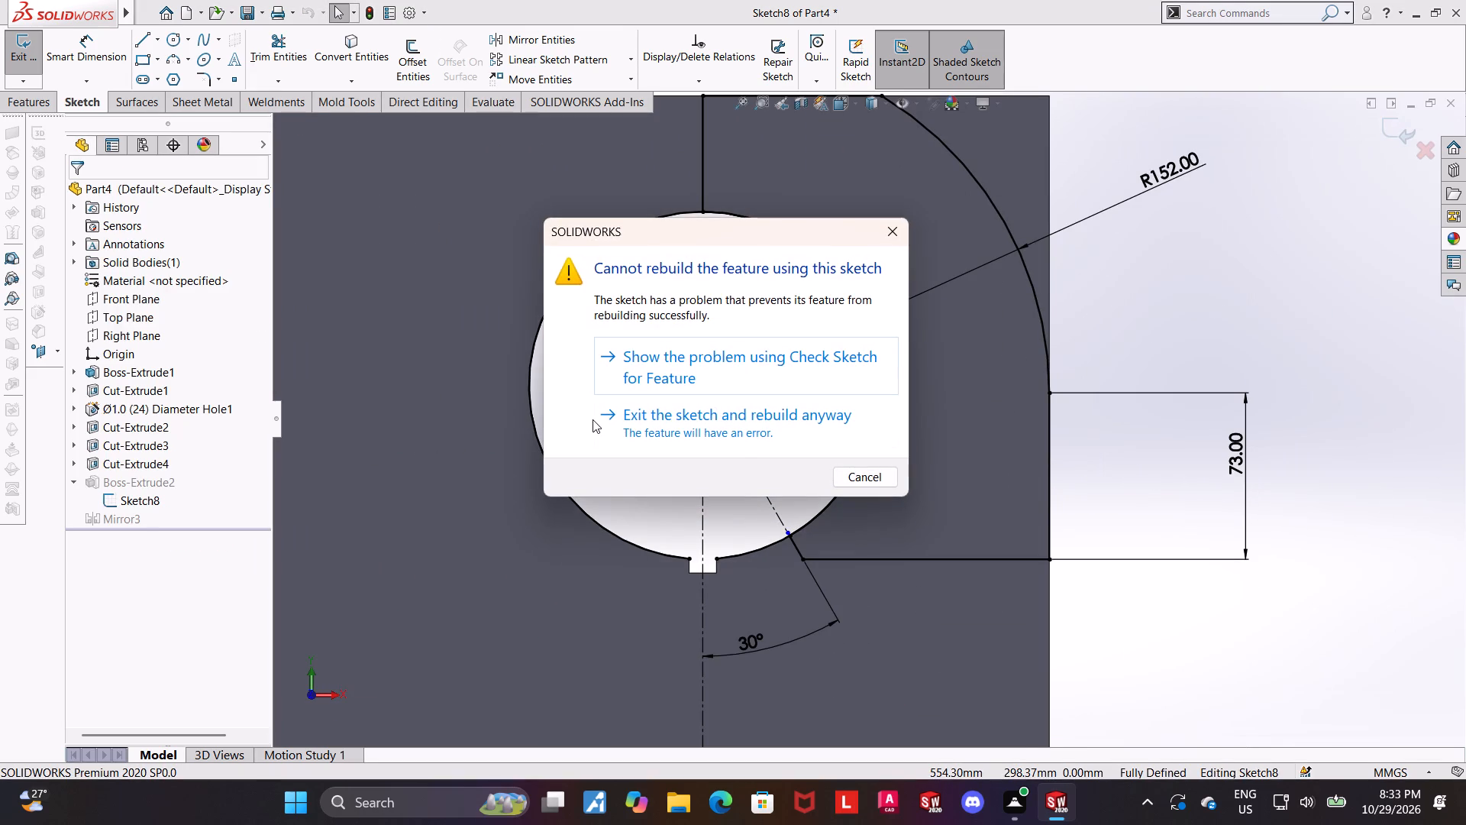
click(725, 366)
click(757, 402)
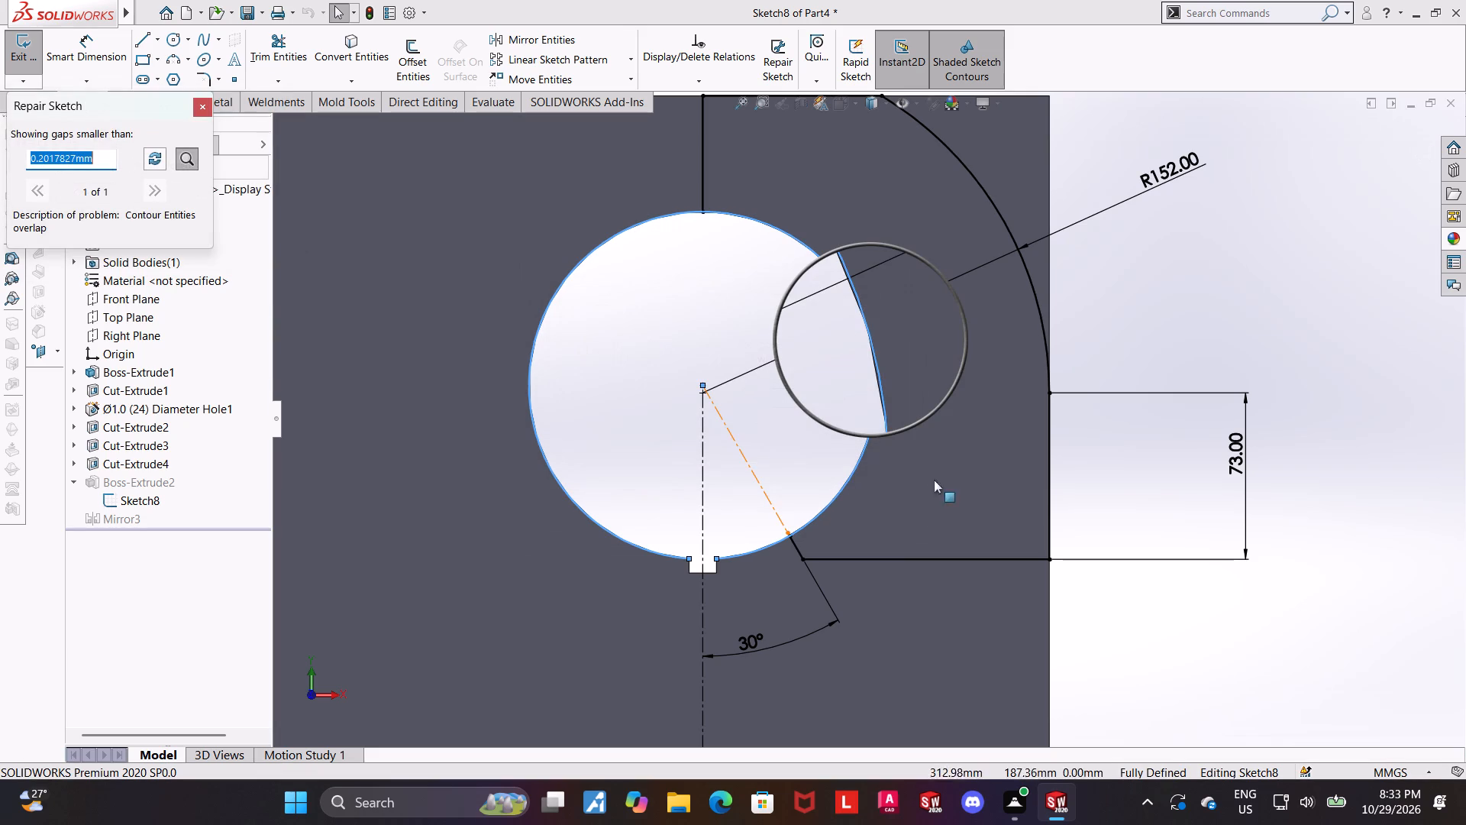
key(Escape)
key(Escape)
key(Escape)
Exit the corner profile sketch, discarding all changes made to it.
click(1413, 144)
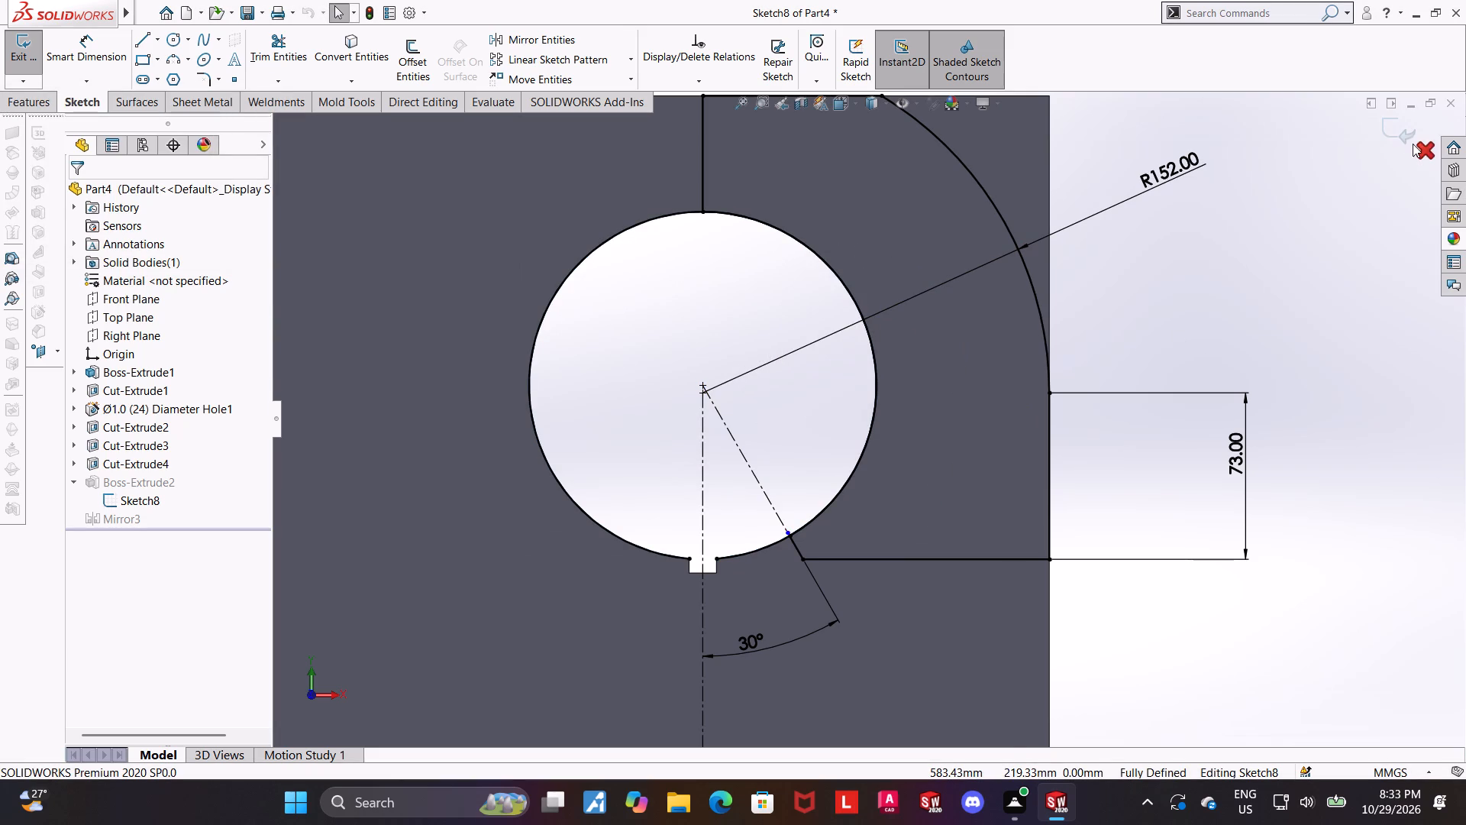
click(786, 411)
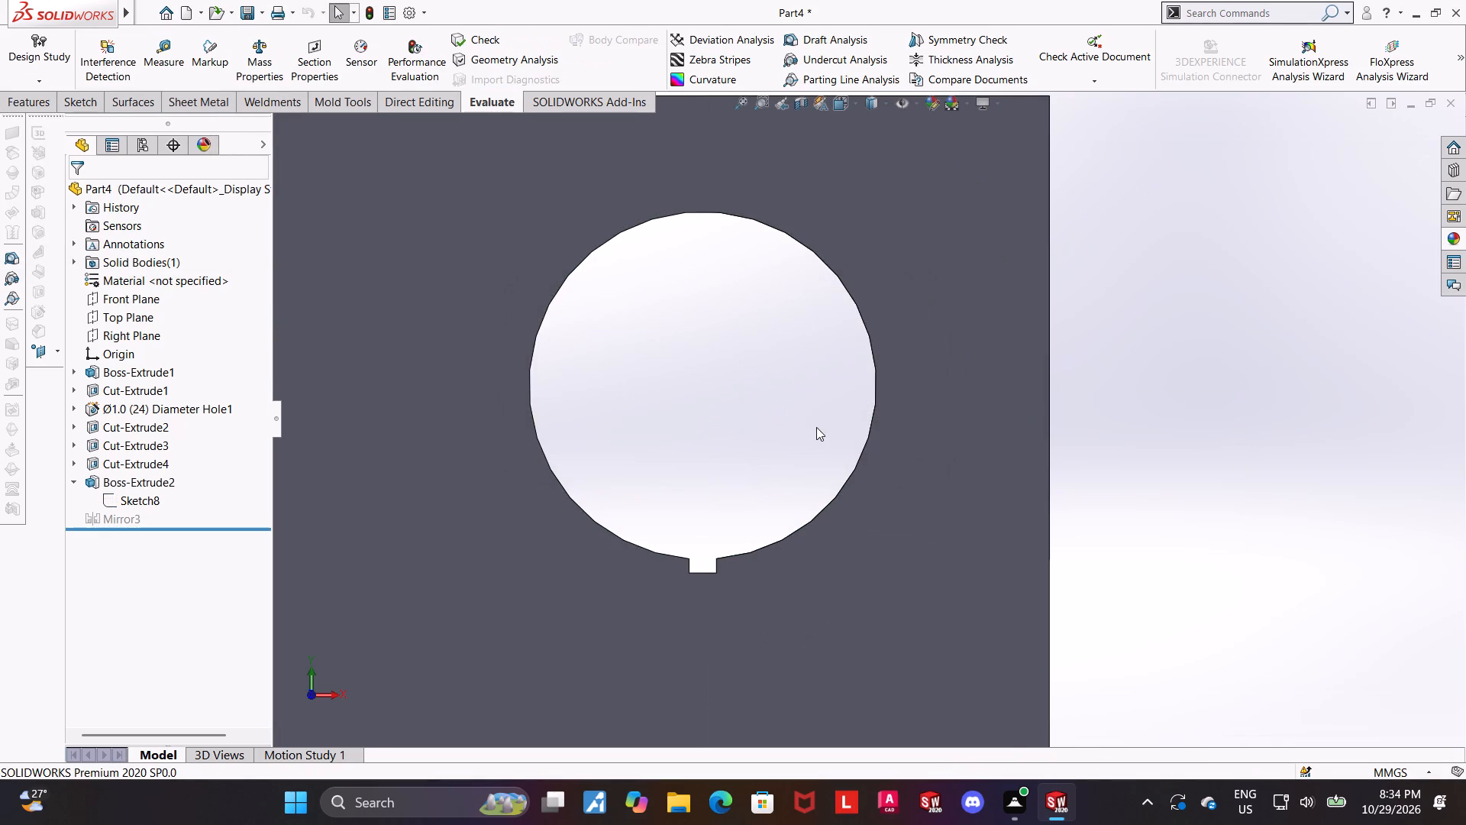
Examine the corner piece inside the pocket and the small triangular face beside the keyway.
scroll(816, 427, up, 5)
middle_drag(844, 462, 760, 620)
scroll(910, 496, down, 3)
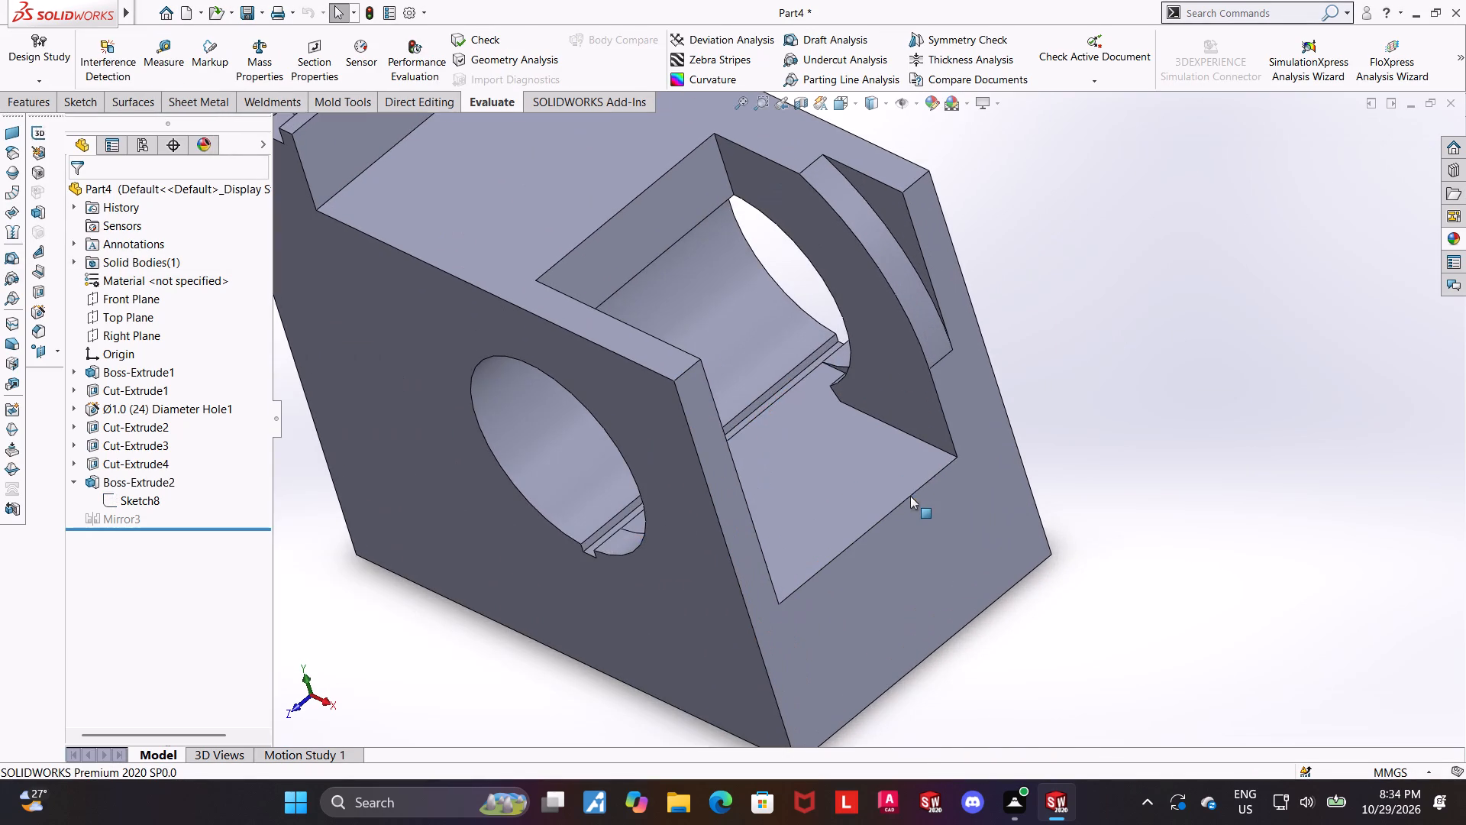
middle_drag(902, 341, 916, 272)
scroll(918, 313, down, 2)
middle_drag(647, 467, 685, 459)
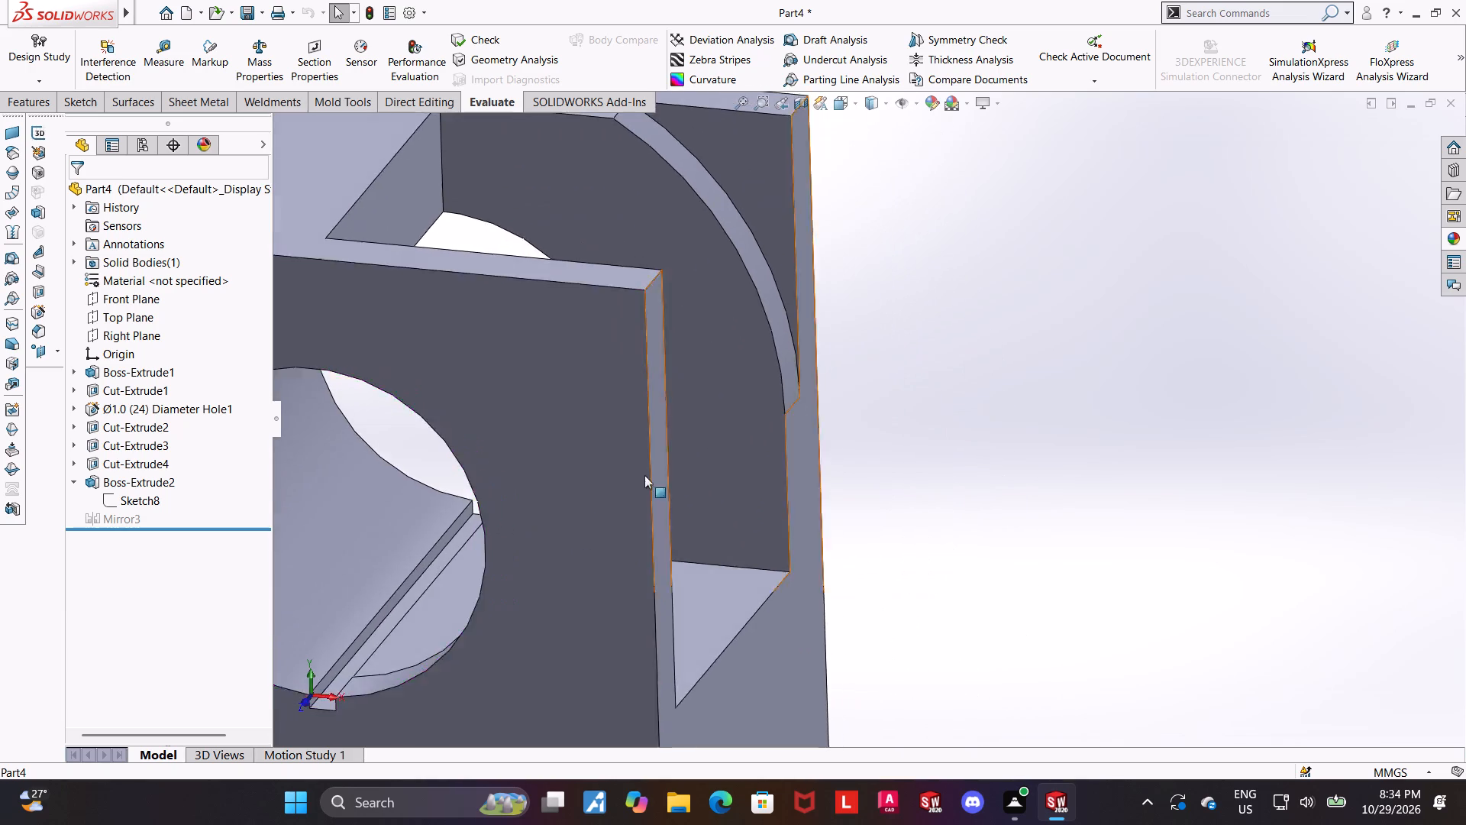
scroll(630, 484, up, 5)
scroll(809, 507, down, 4)
middle_drag(799, 485, 831, 445)
scroll(516, 425, down, 2)
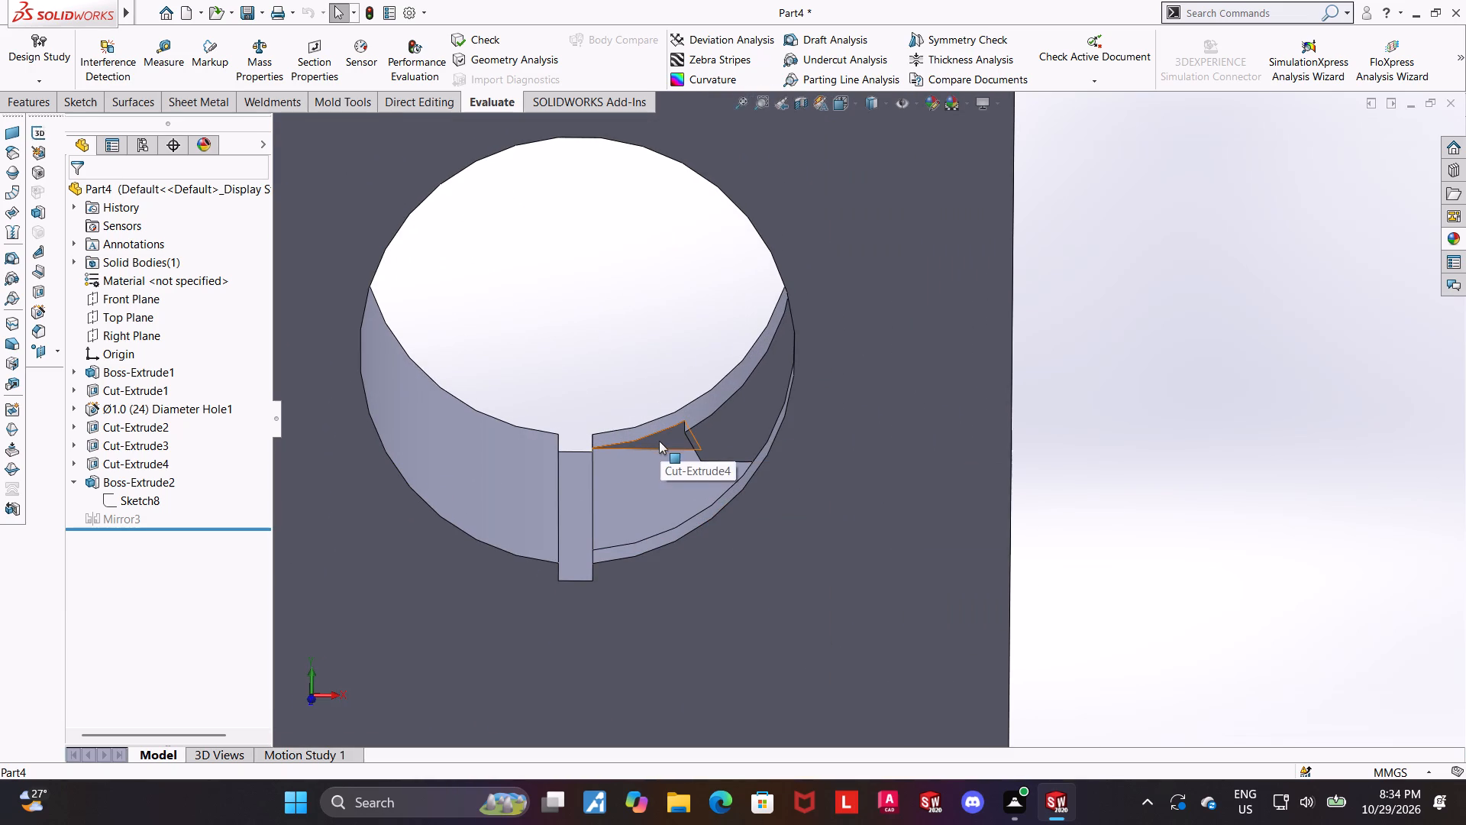
Start a new sketch on the small triangular face between the keyway and the corner piece.
click(659, 441)
click(716, 402)
click(119, 532)
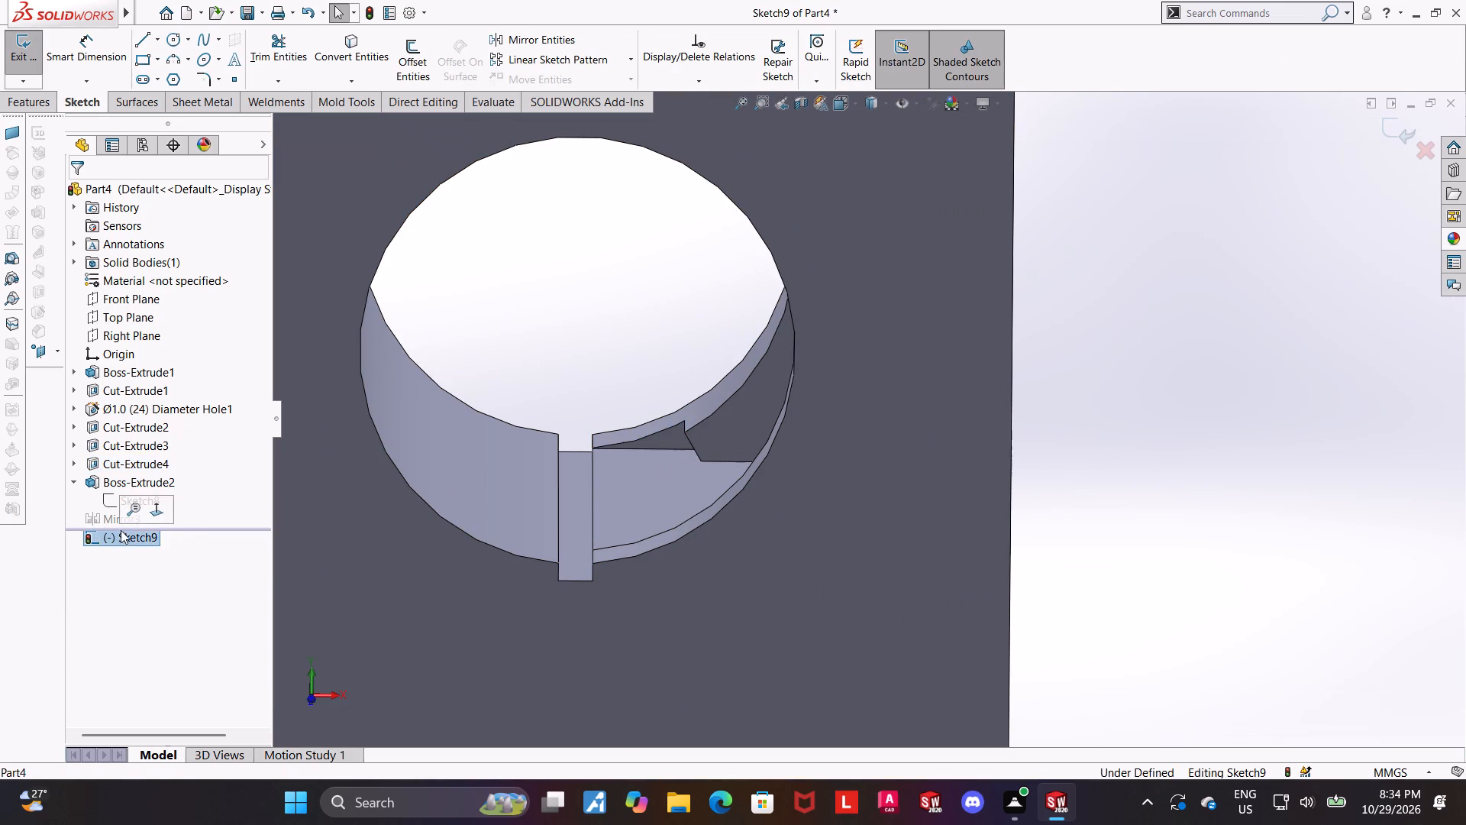
click(156, 514)
scroll(1274, 464, down, 2)
scroll(967, 497, down, 2)
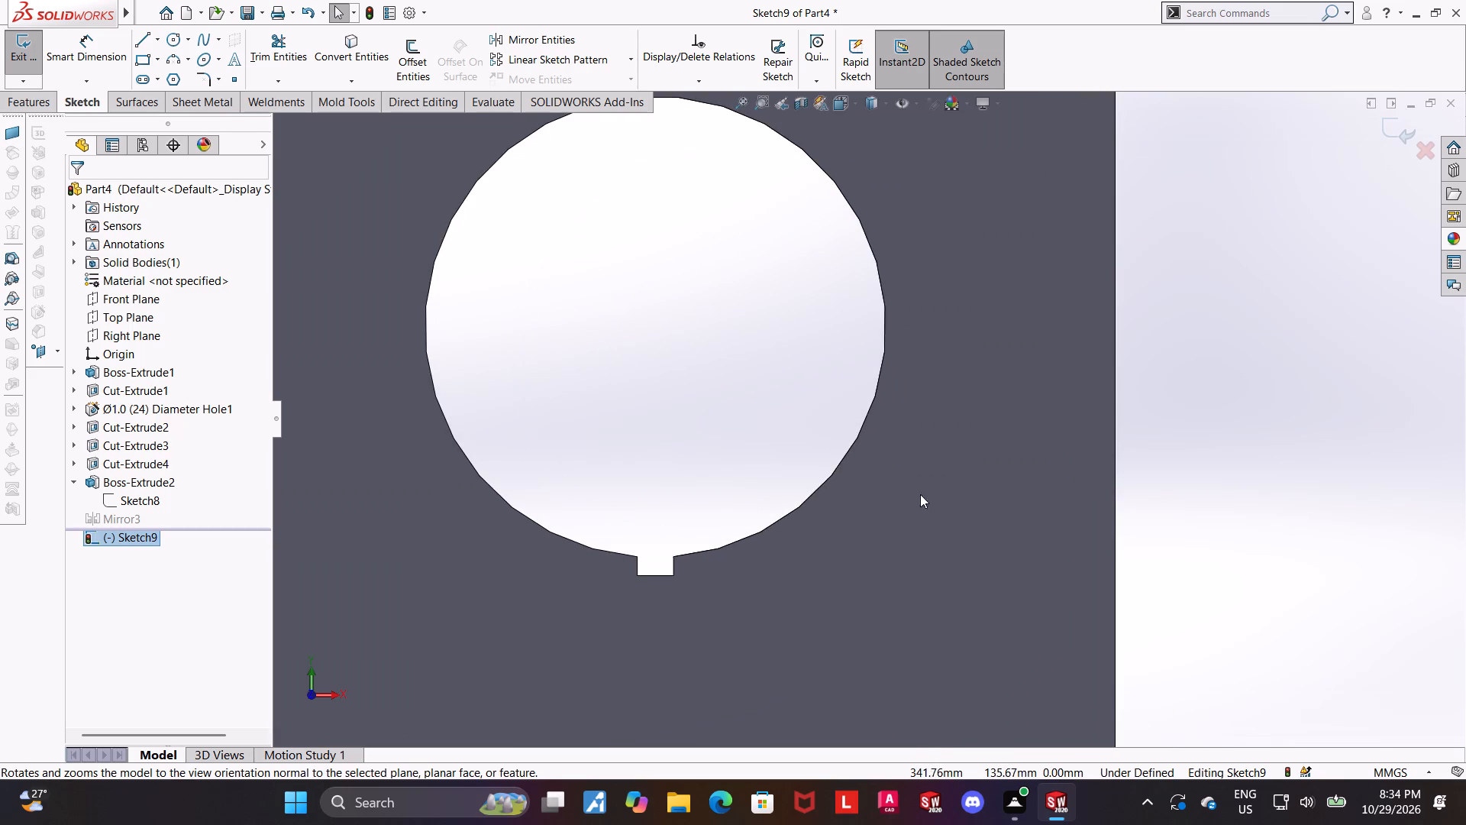
Display the part in wireframe with hidden lines visible.
click(888, 101)
click(878, 189)
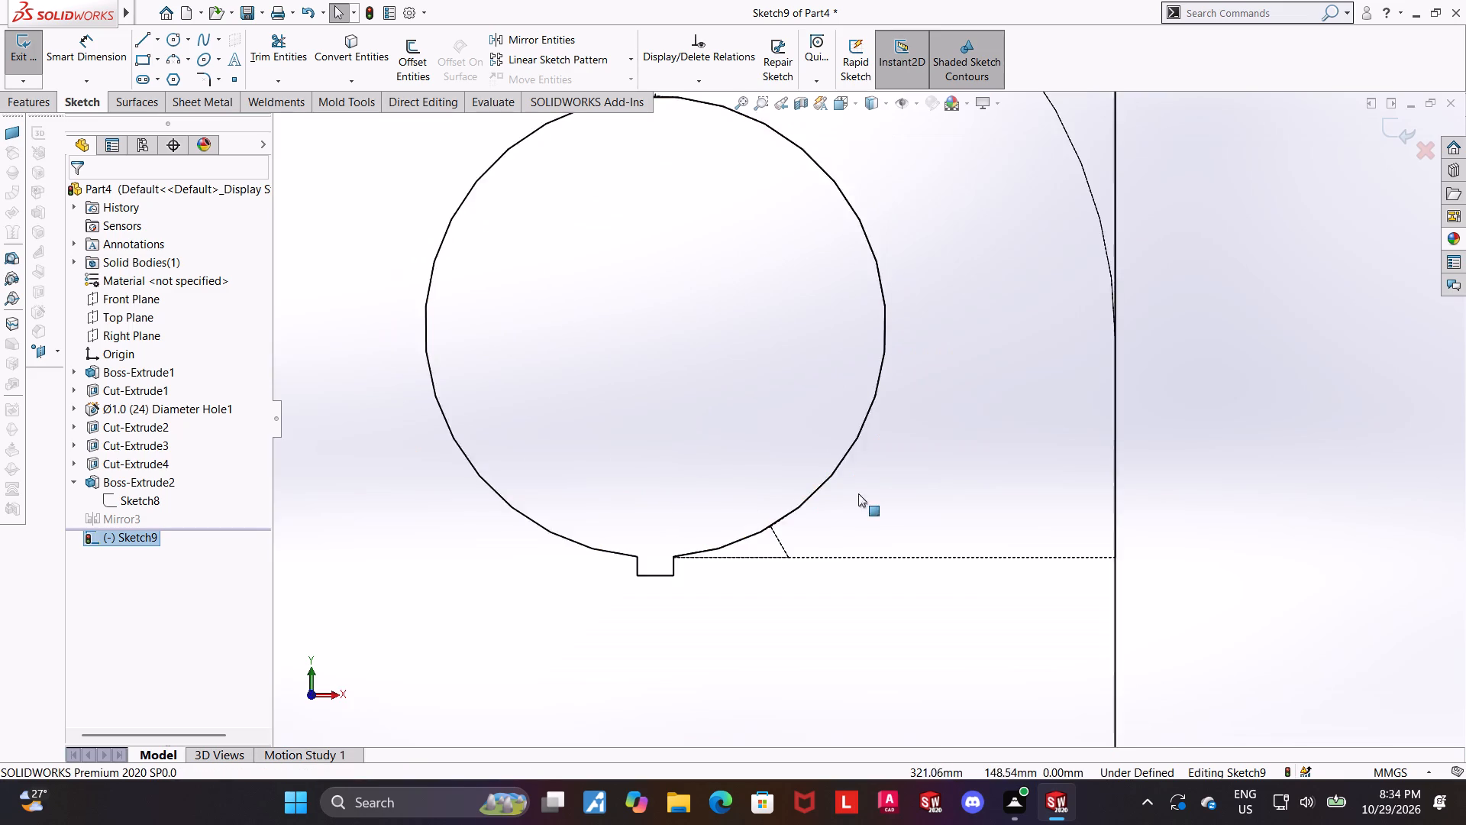
scroll(779, 533, down, 4)
key(Escape)
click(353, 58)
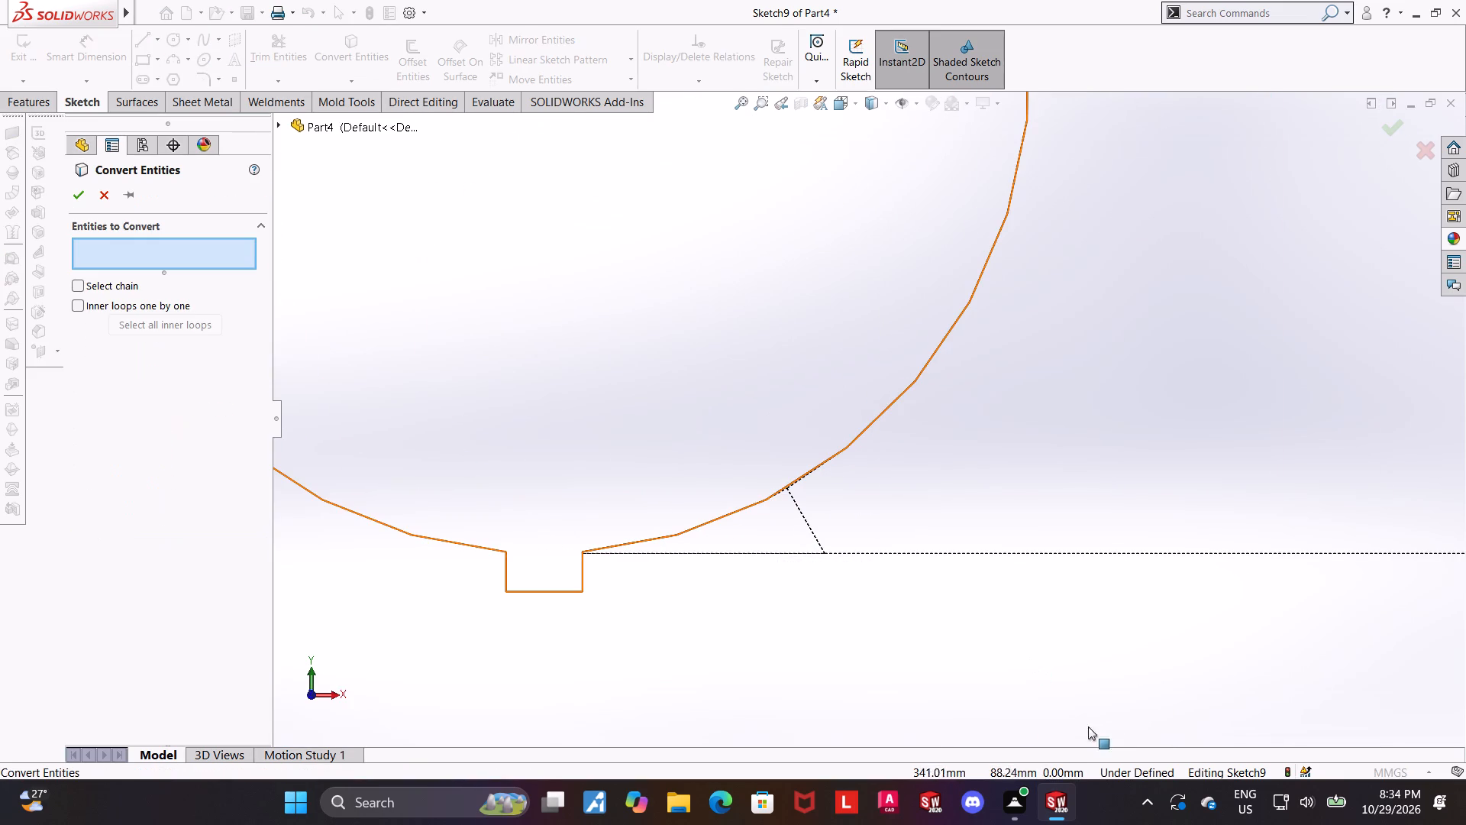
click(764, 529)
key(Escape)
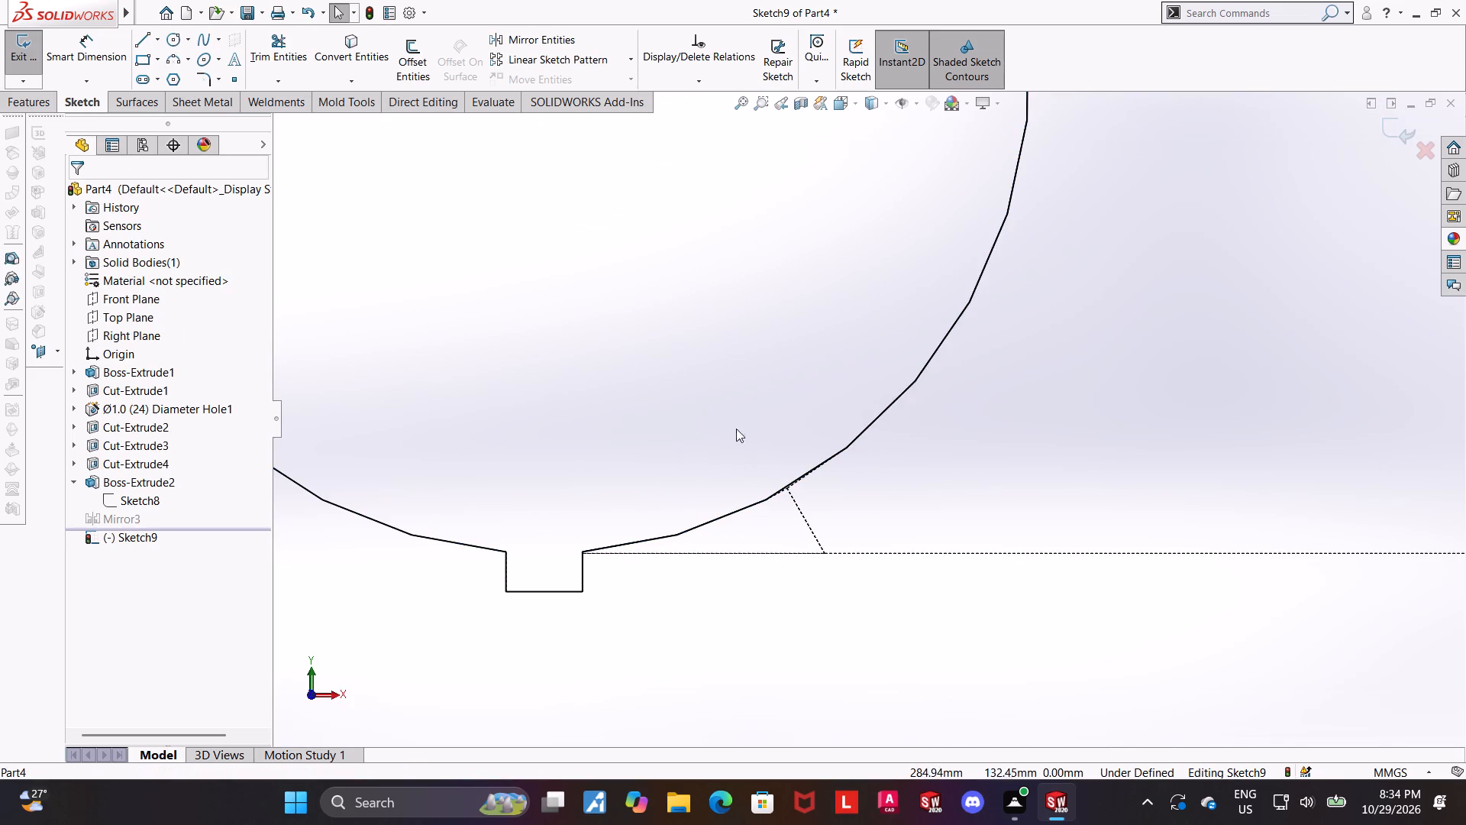
Convert the small triangular face's edges beside the keyway into sketch entities and exit the sketch.
middle_drag(736, 429, 757, 471)
scroll(750, 454, up, 2)
click(345, 45)
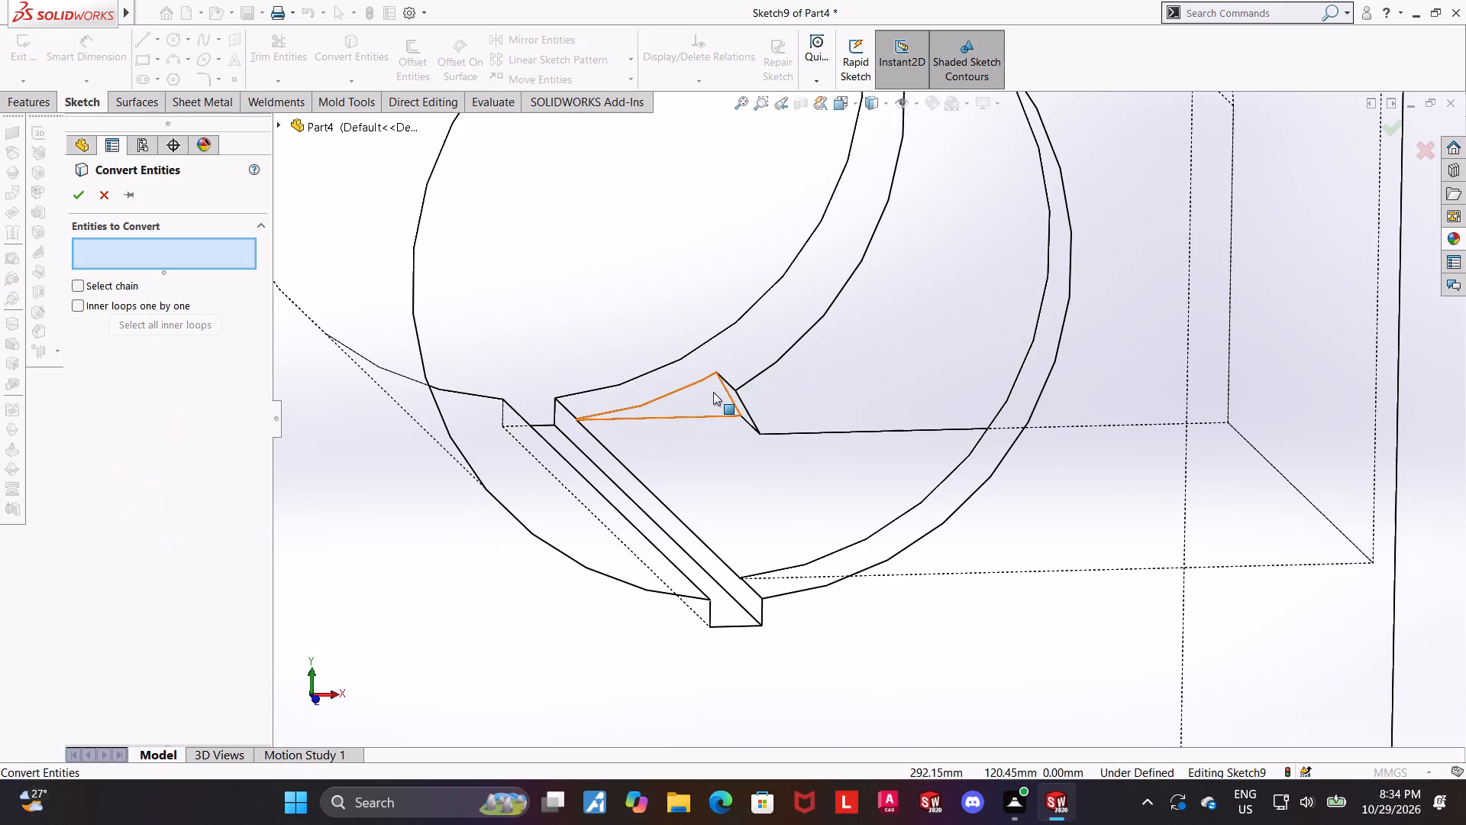
click(708, 392)
click(77, 192)
middle_drag(744, 406, 722, 397)
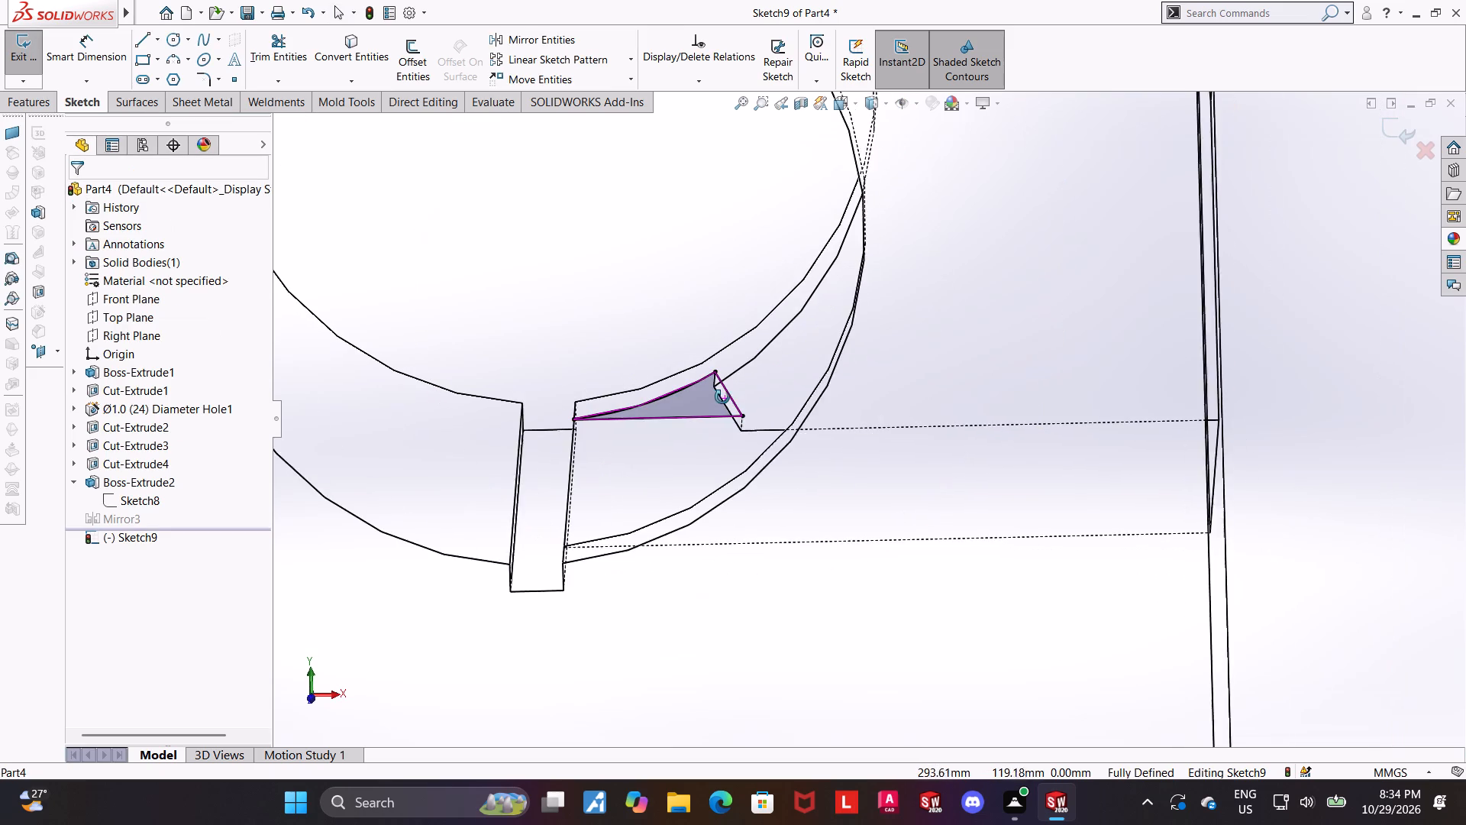
middle_drag(722, 397, 722, 396)
click(1384, 122)
middle_drag(529, 330, 541, 345)
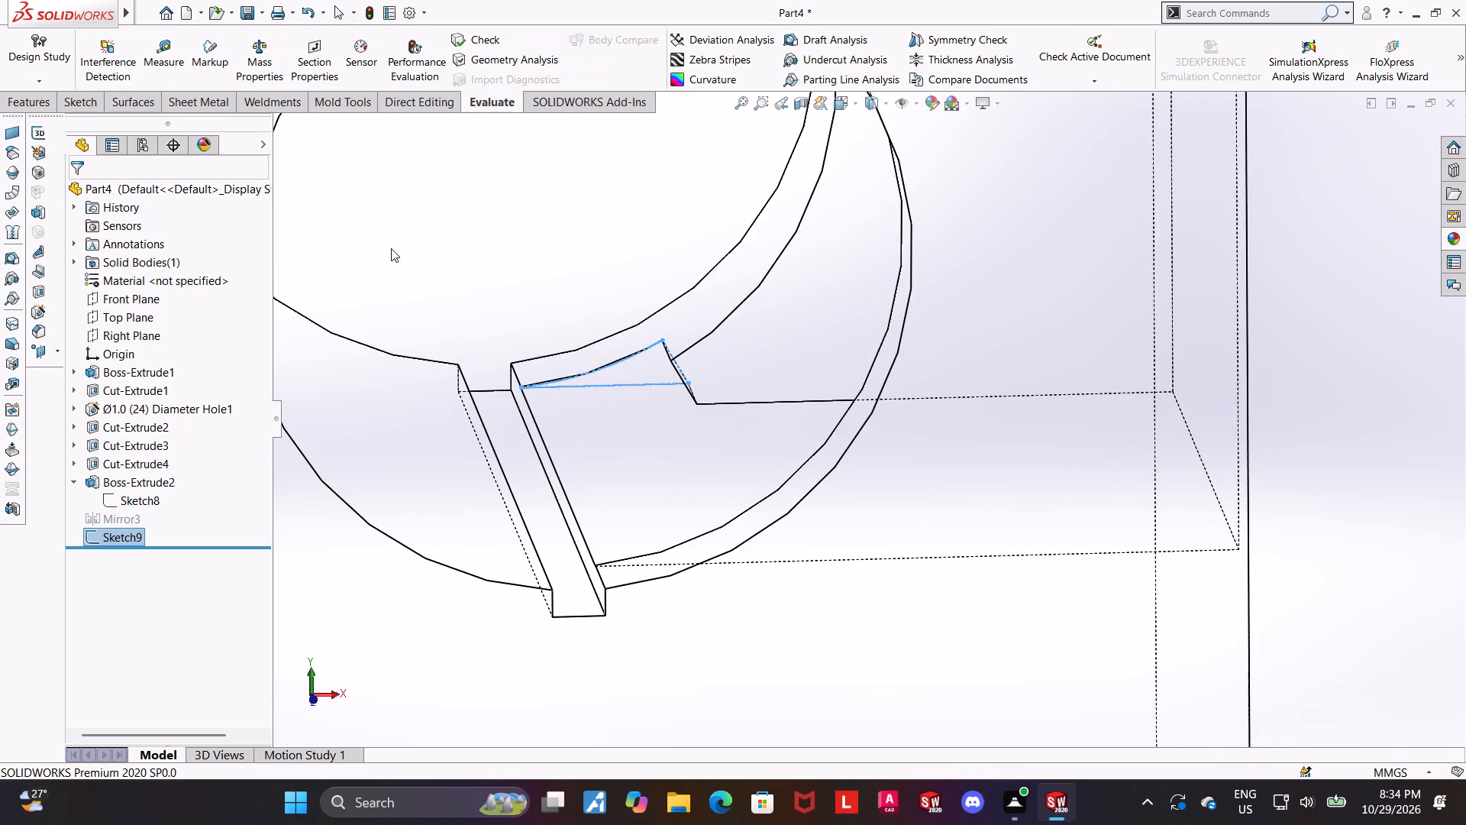
Return the part's display style to shaded with edges.
scroll(341, 217, up, 4)
click(873, 104)
click(880, 128)
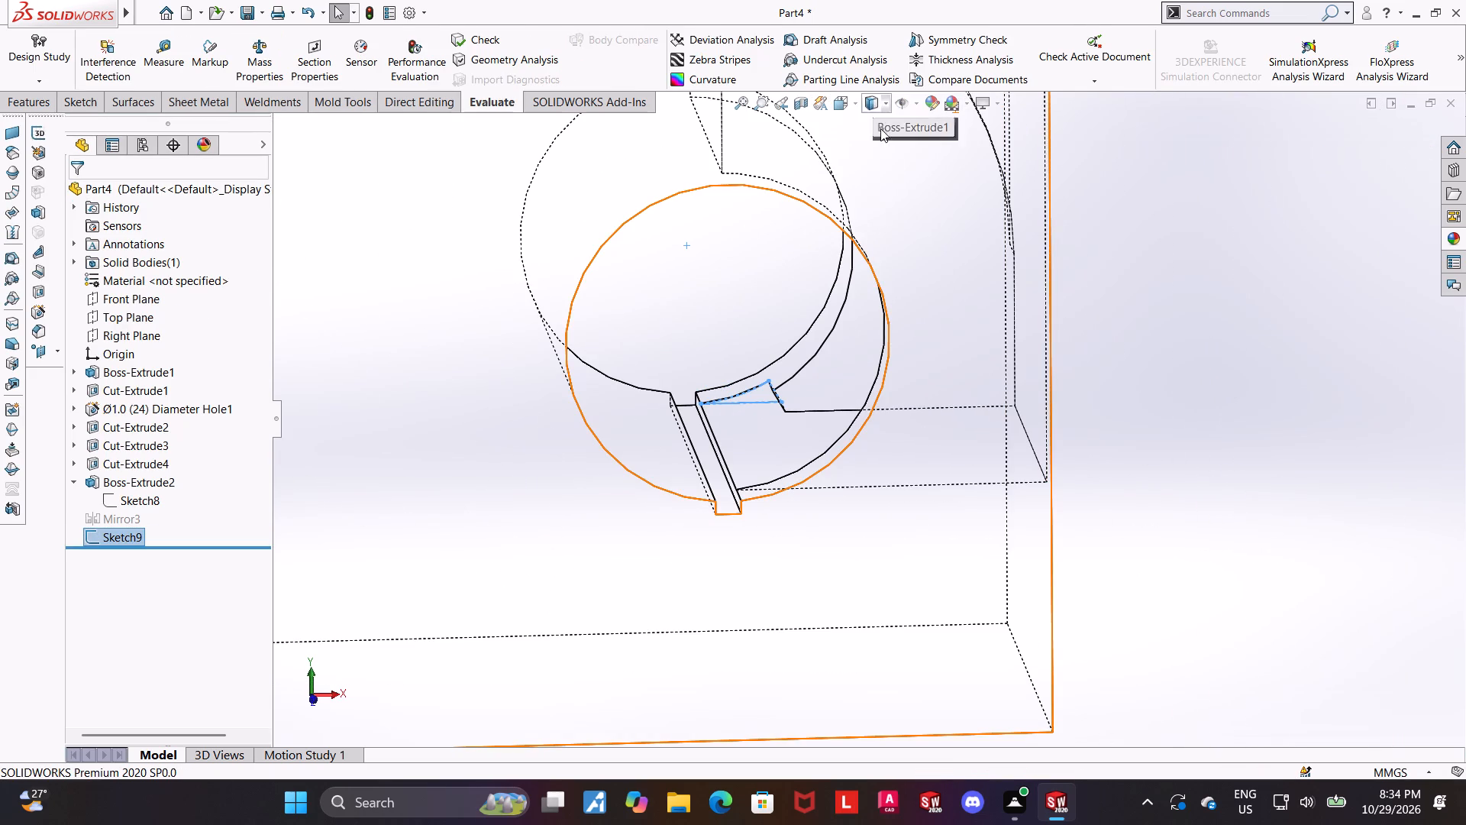
scroll(1034, 385, down, 2)
scroll(790, 372, up, 3)
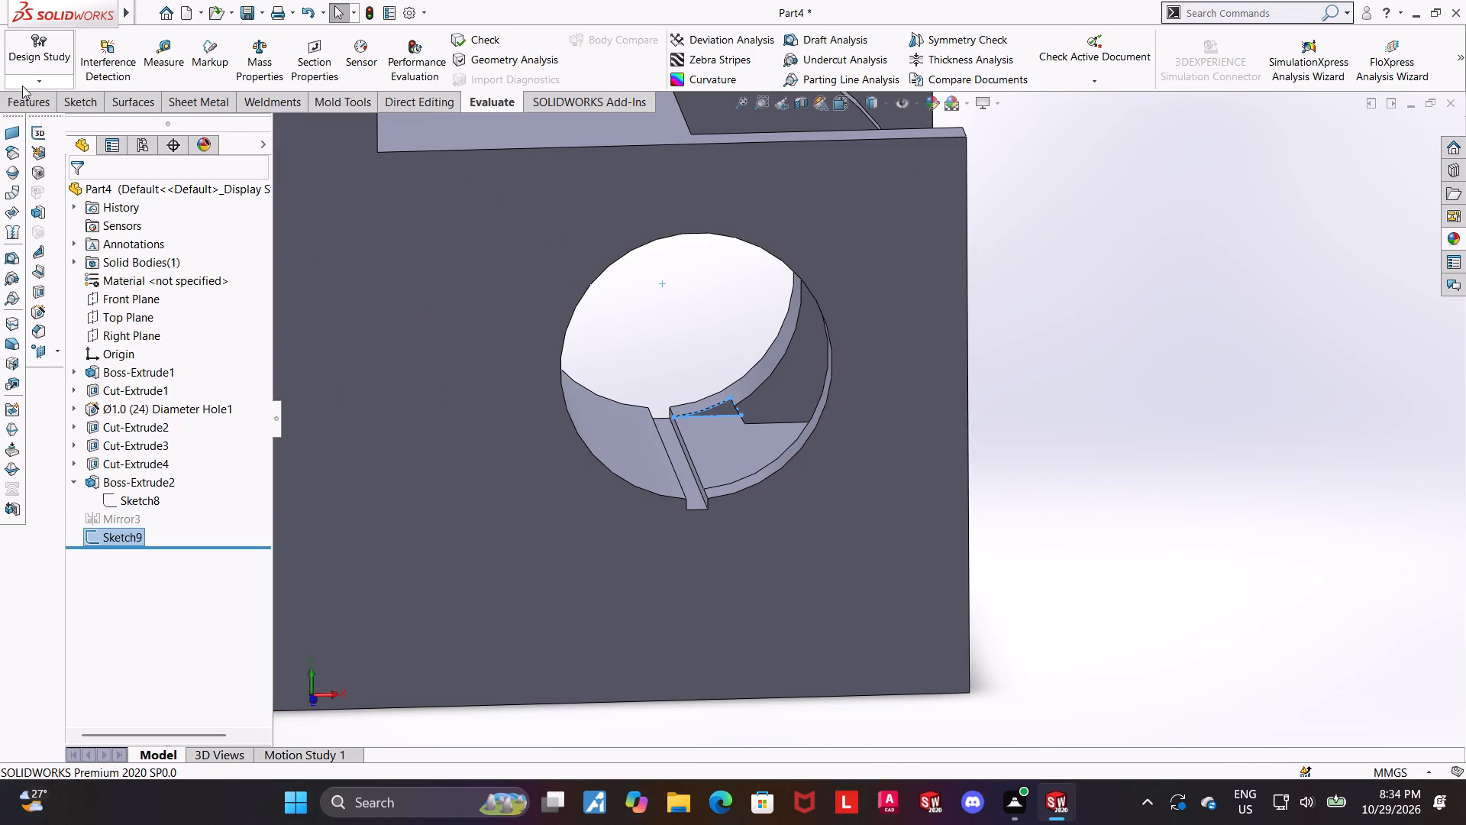
Extrude the triangular sketch beside the keyway up to the pocket's opposite inner side wall, merging the result.
click(24, 102)
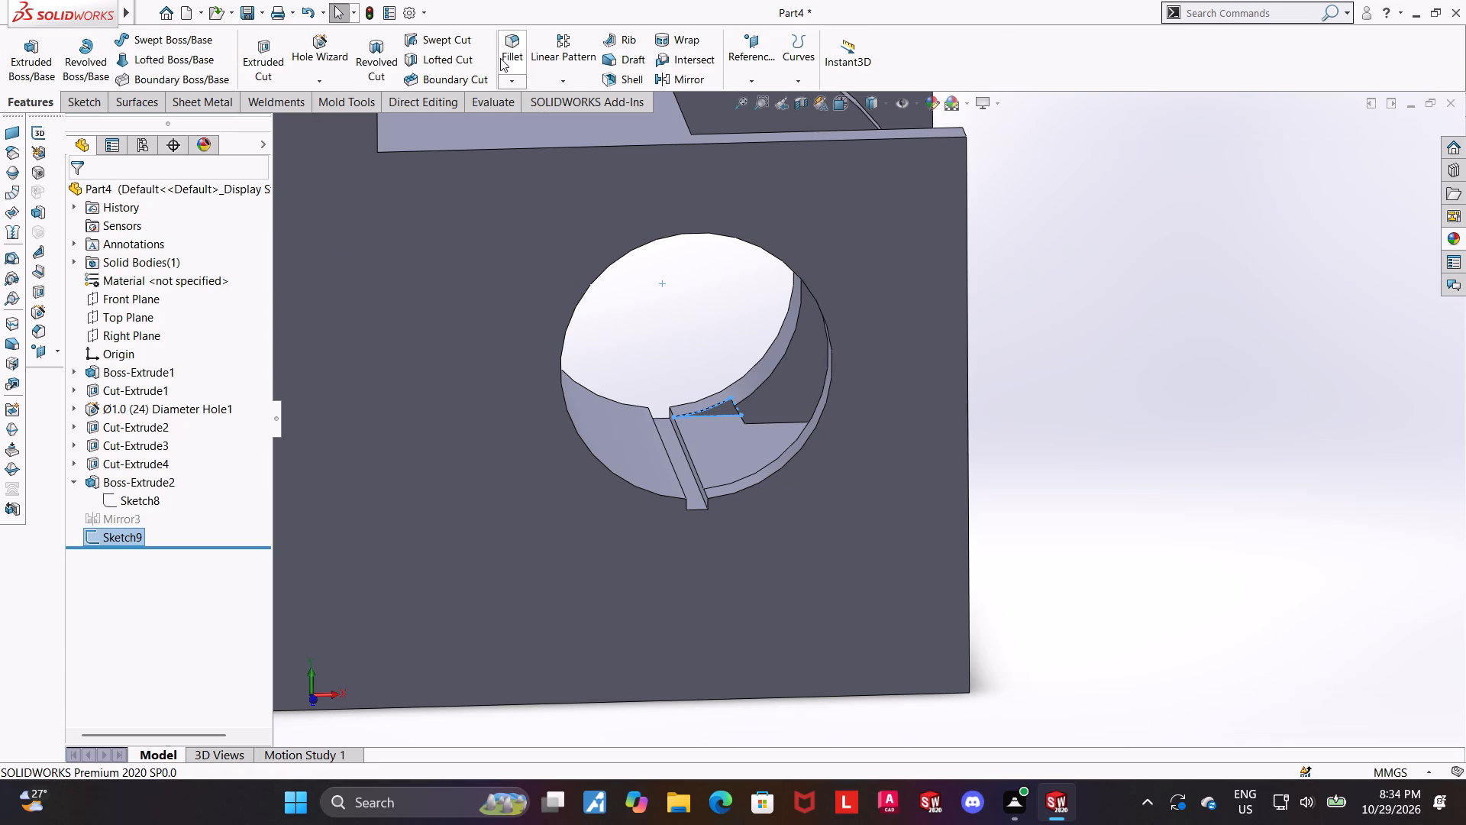
click(27, 53)
scroll(1245, 503, up, 1)
middle_drag(1180, 487, 949, 547)
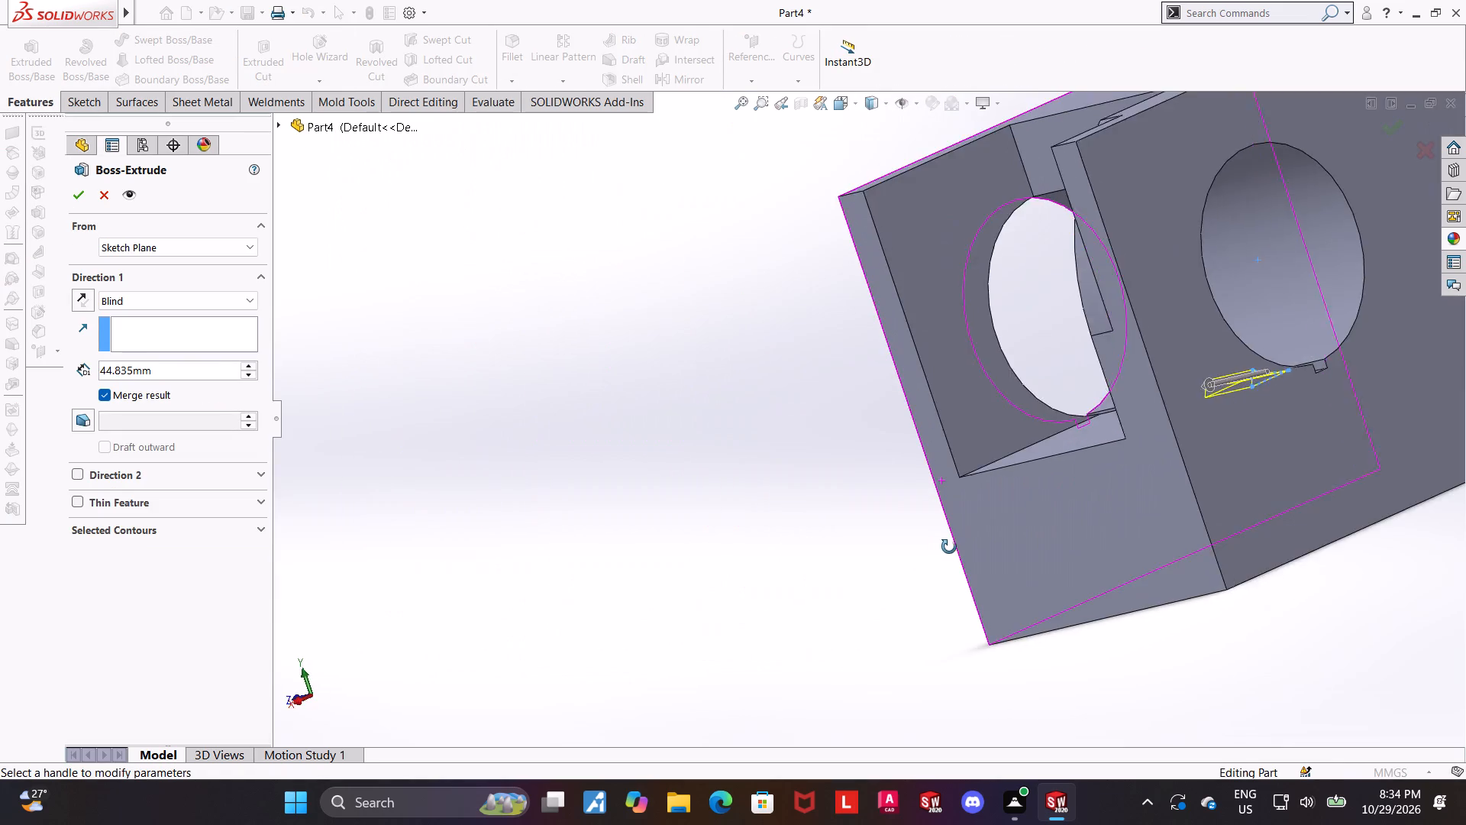
middle_drag(949, 547, 996, 547)
scroll(1393, 346, down, 2)
click(137, 309)
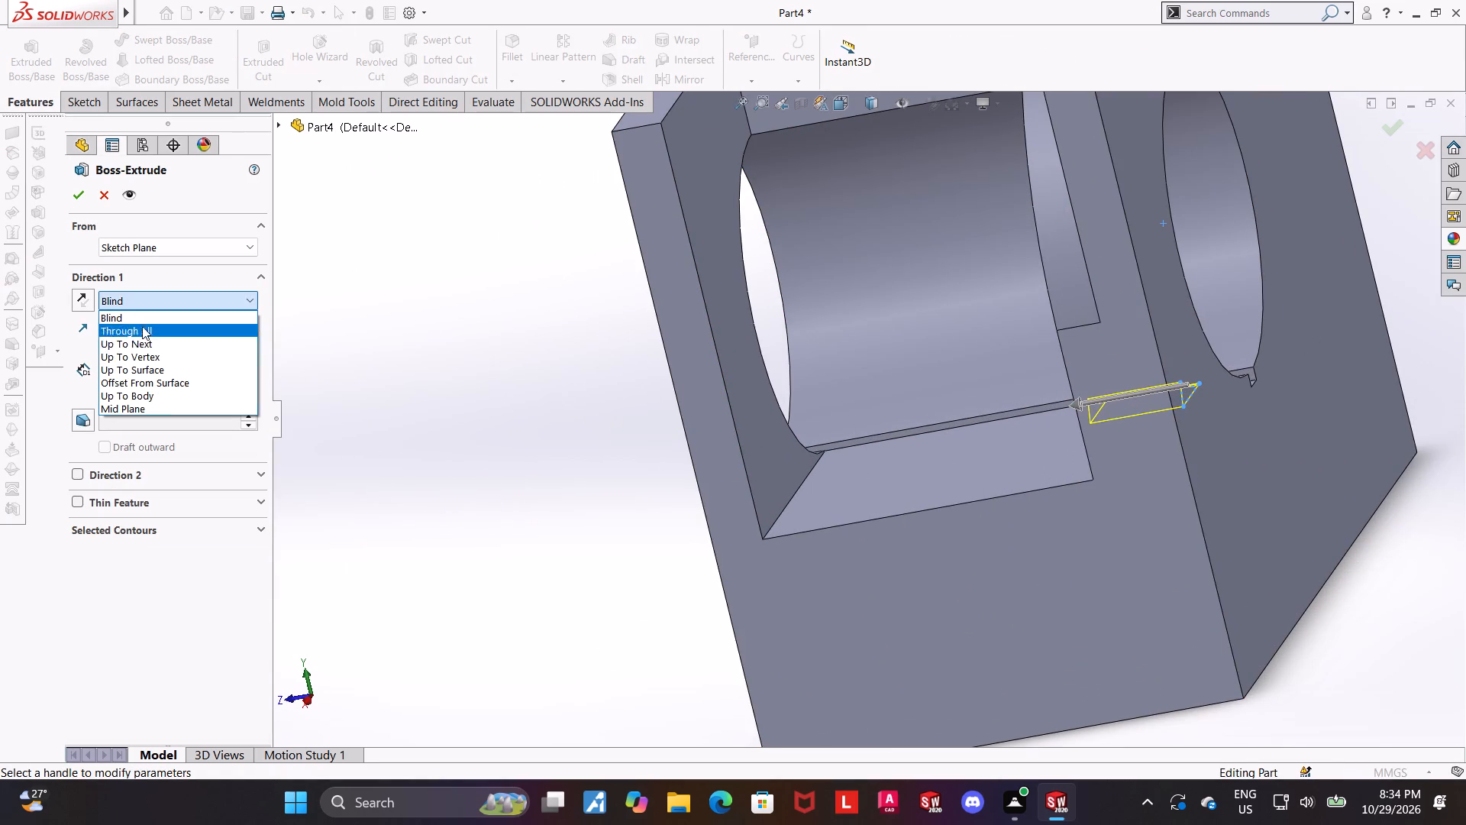
click(145, 368)
middle_drag(897, 401, 883, 419)
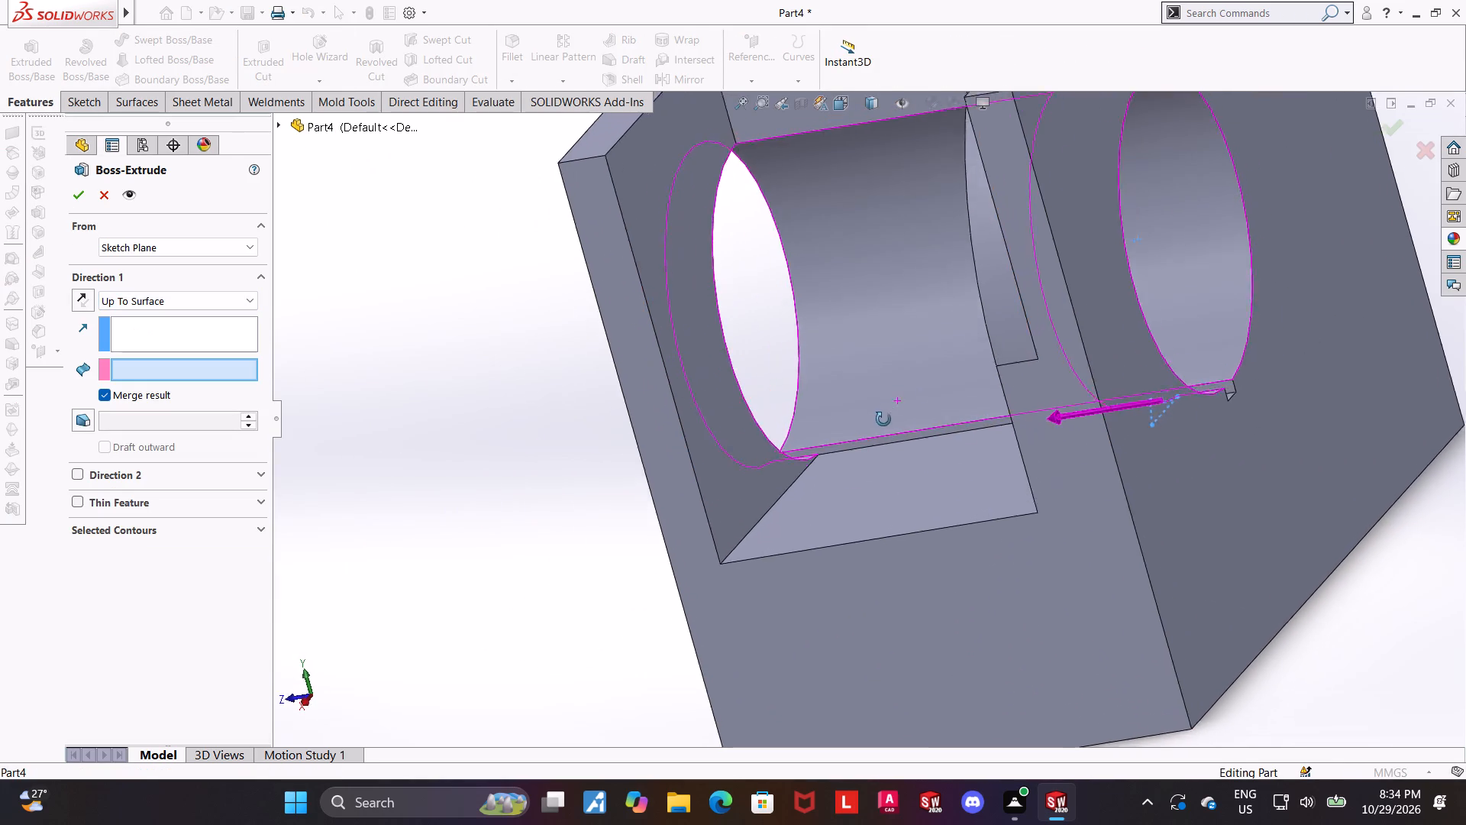
middle_drag(883, 419, 787, 511)
scroll(870, 442, down, 2)
middle_drag(870, 442, 889, 435)
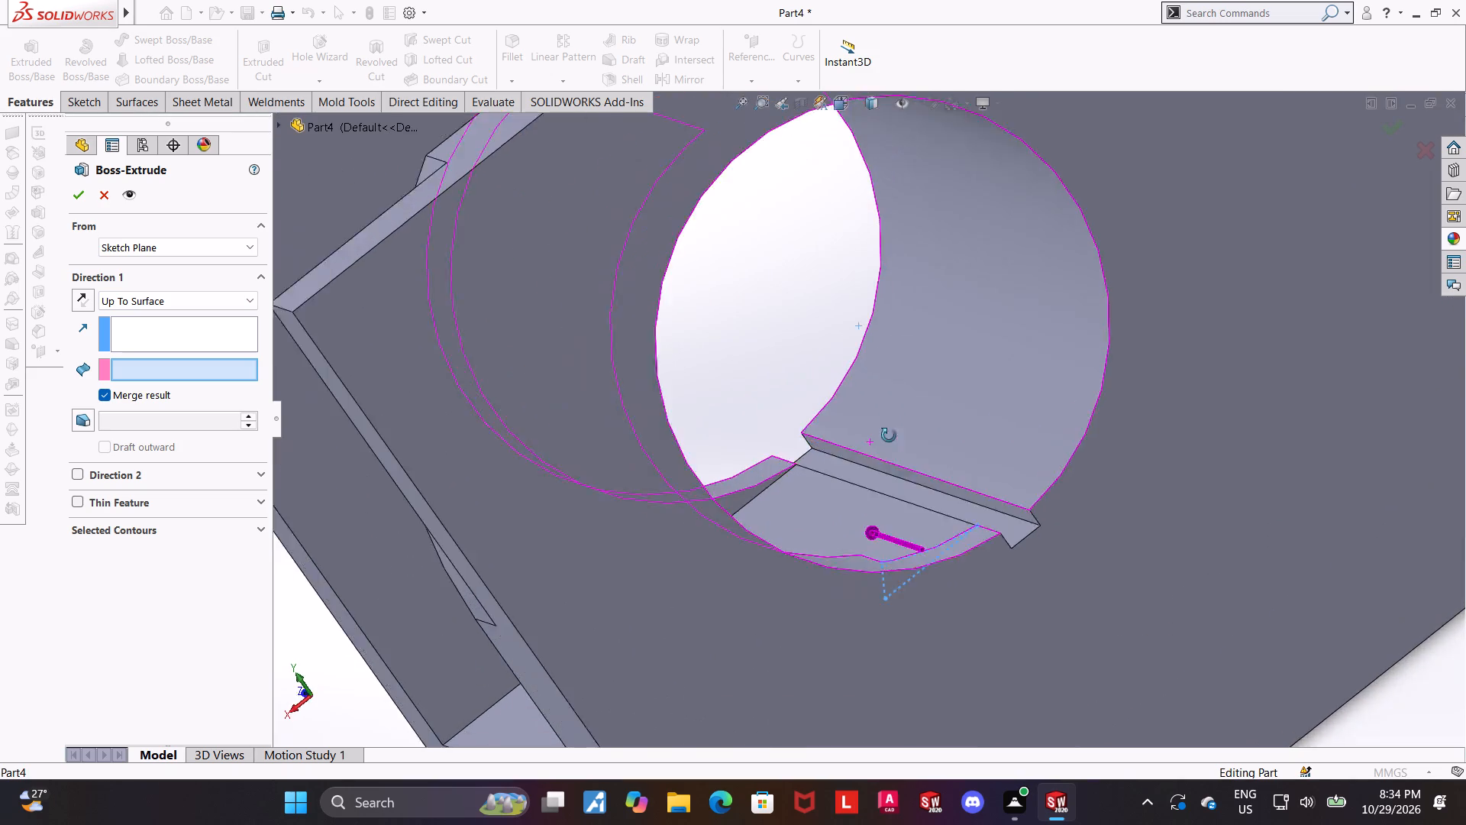
middle_drag(889, 435, 968, 387)
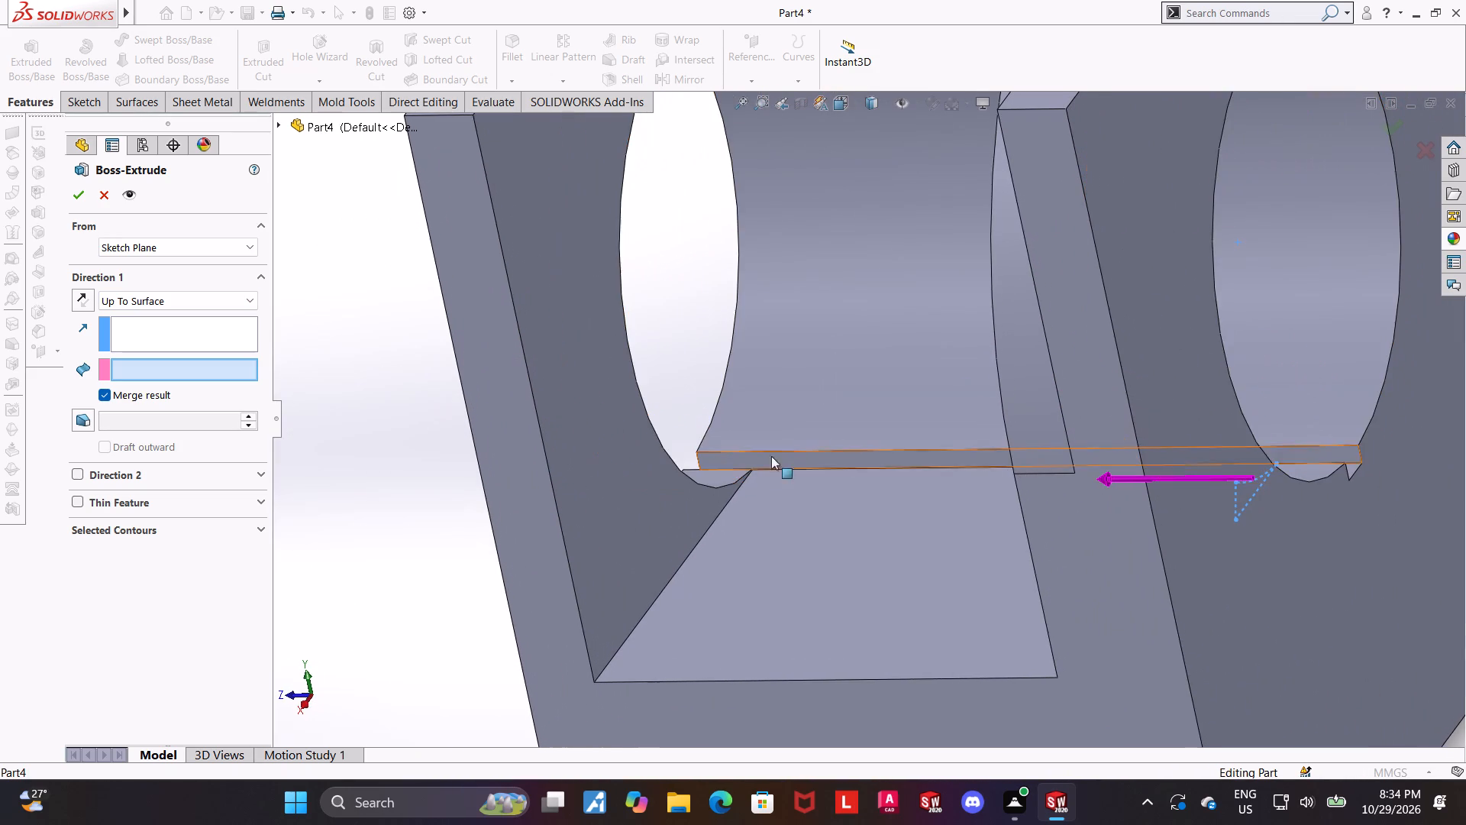
click(725, 493)
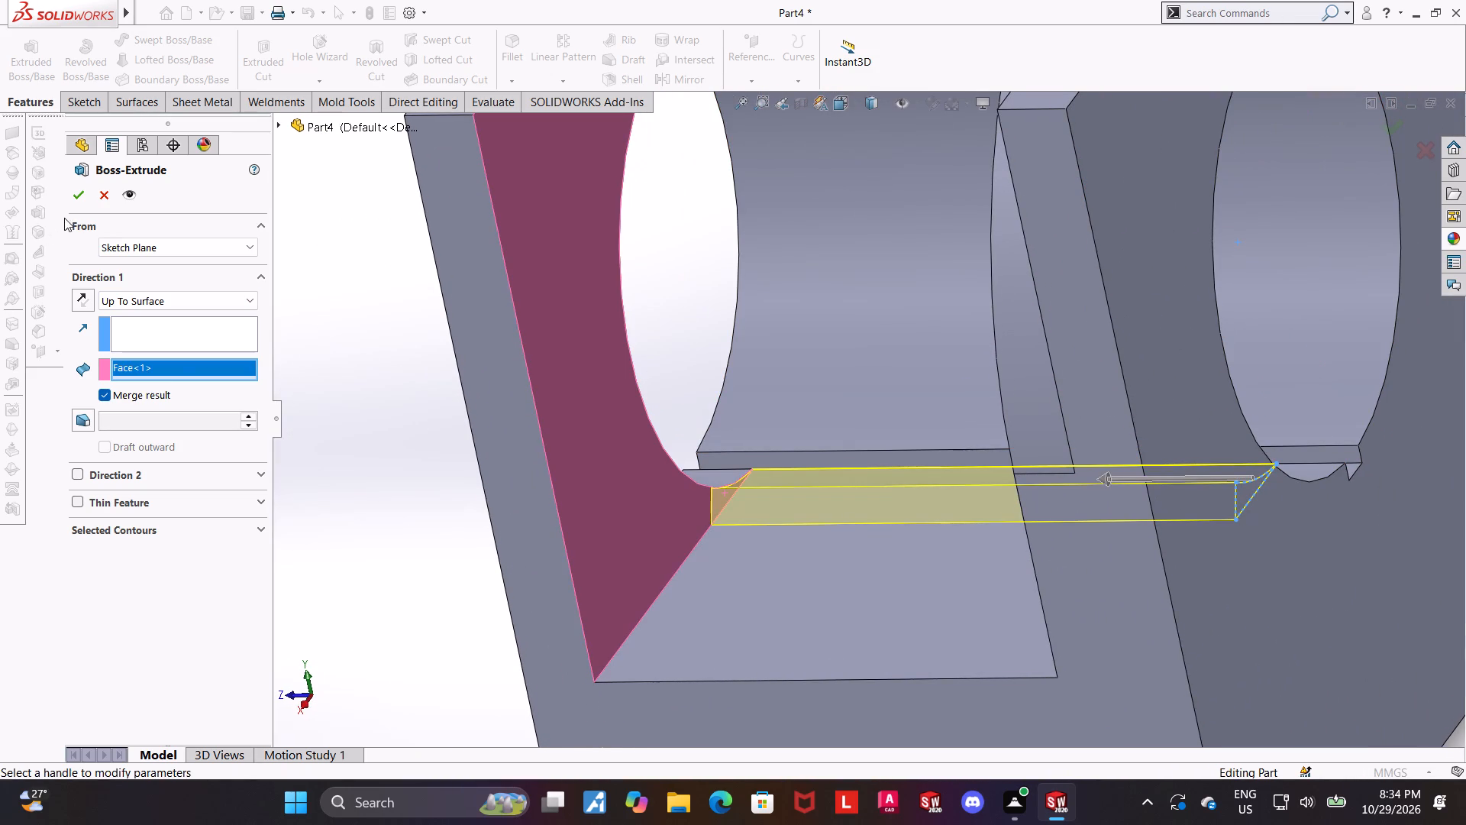
click(69, 203)
Delete the suppressed Mirror3 feature from the part.
right_click(116, 521)
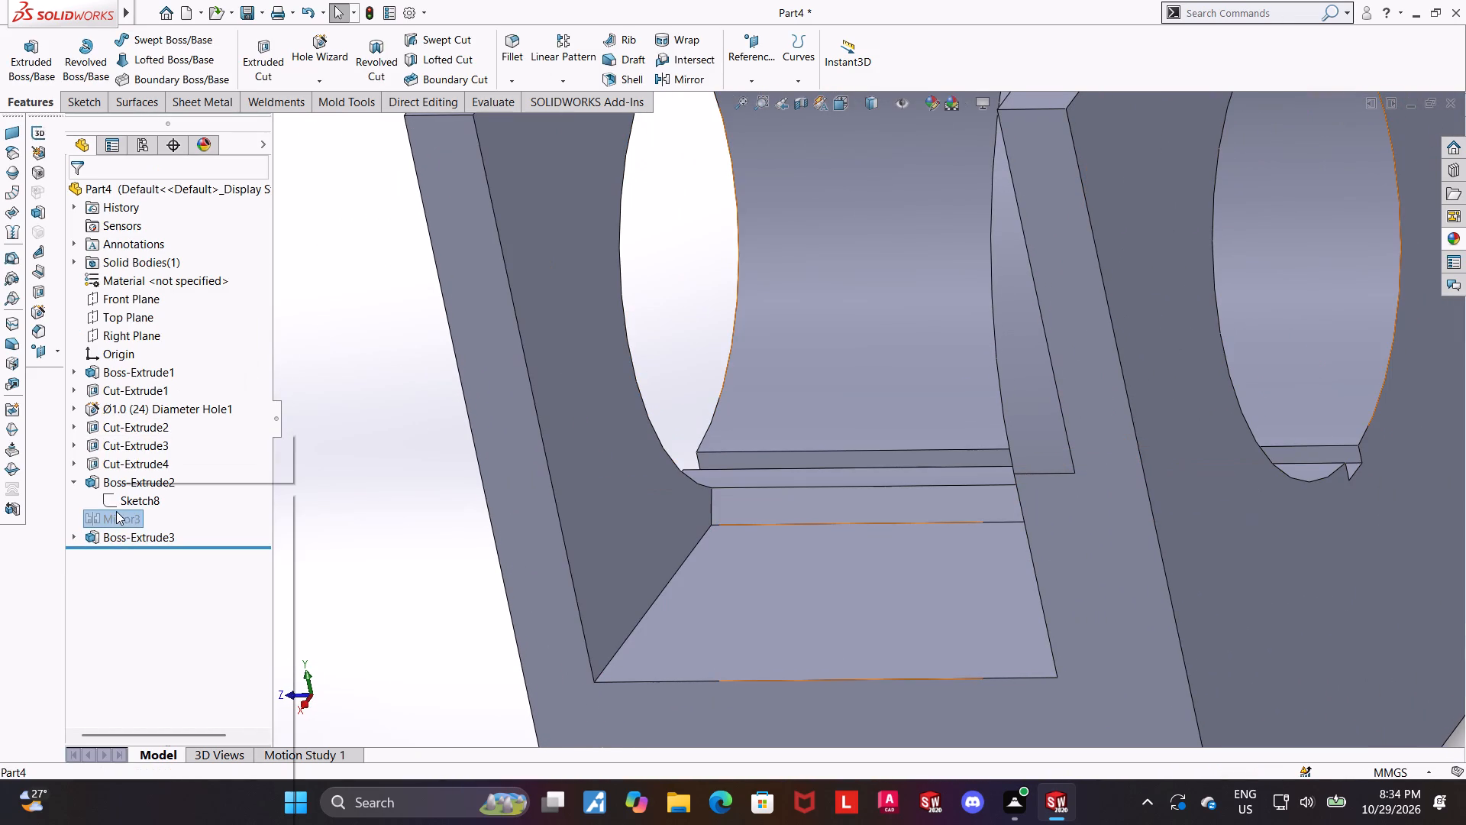
key(Escape)
key(Escape)
click(104, 519)
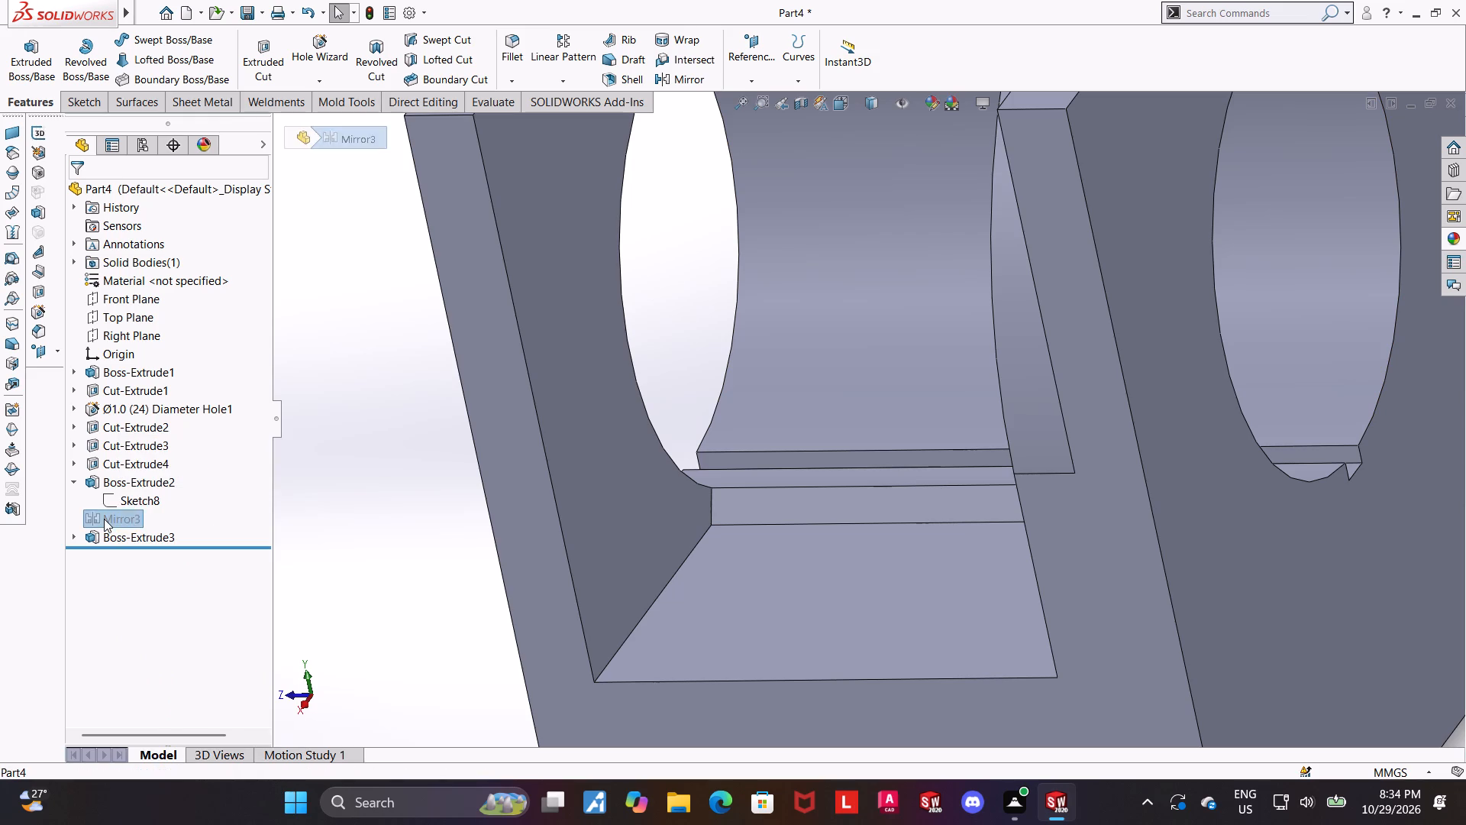
right_click(104, 519)
key(Escape)
click(350, 503)
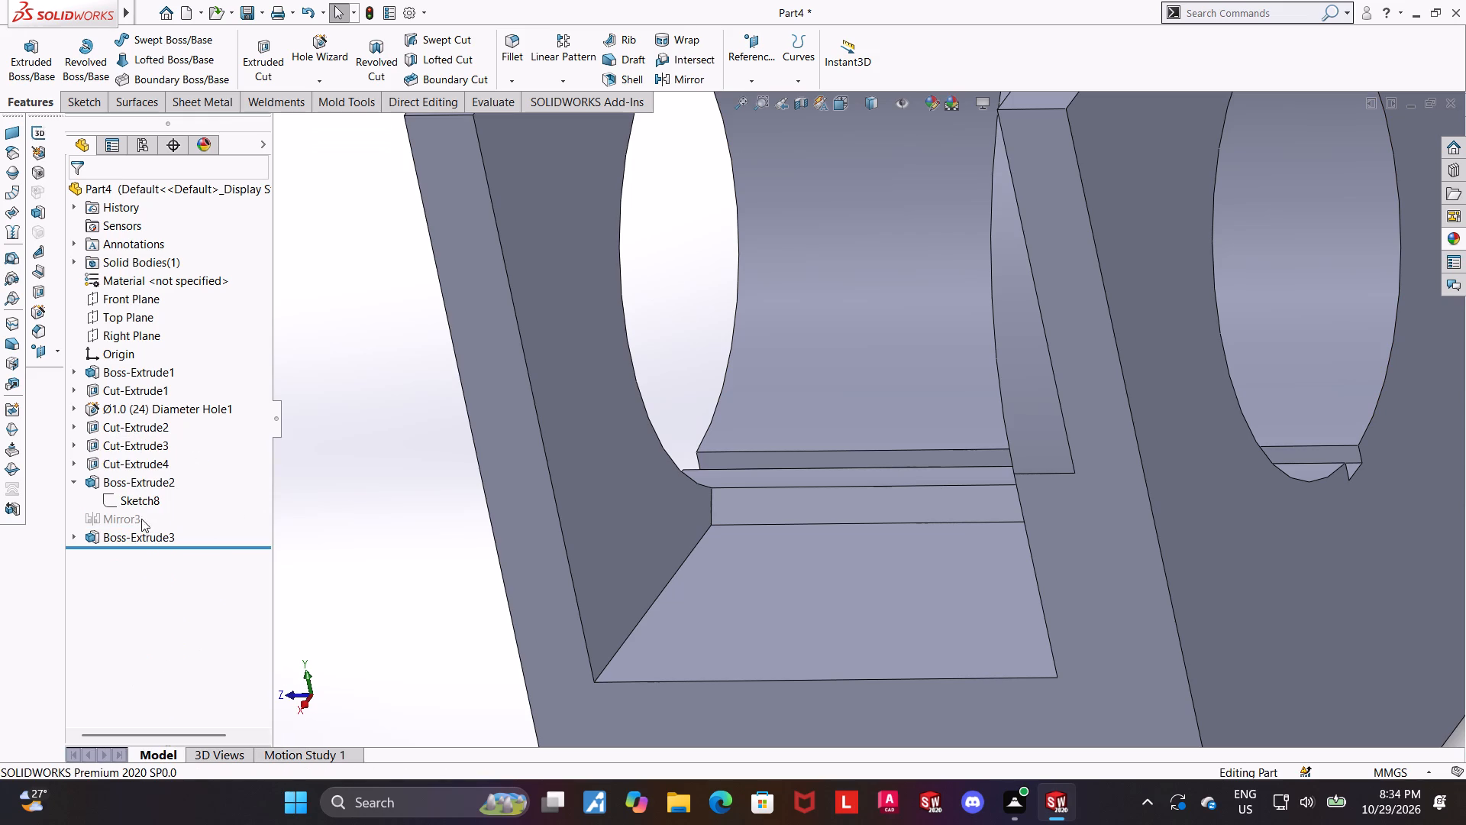
triple_click(134, 519)
right_click(134, 519)
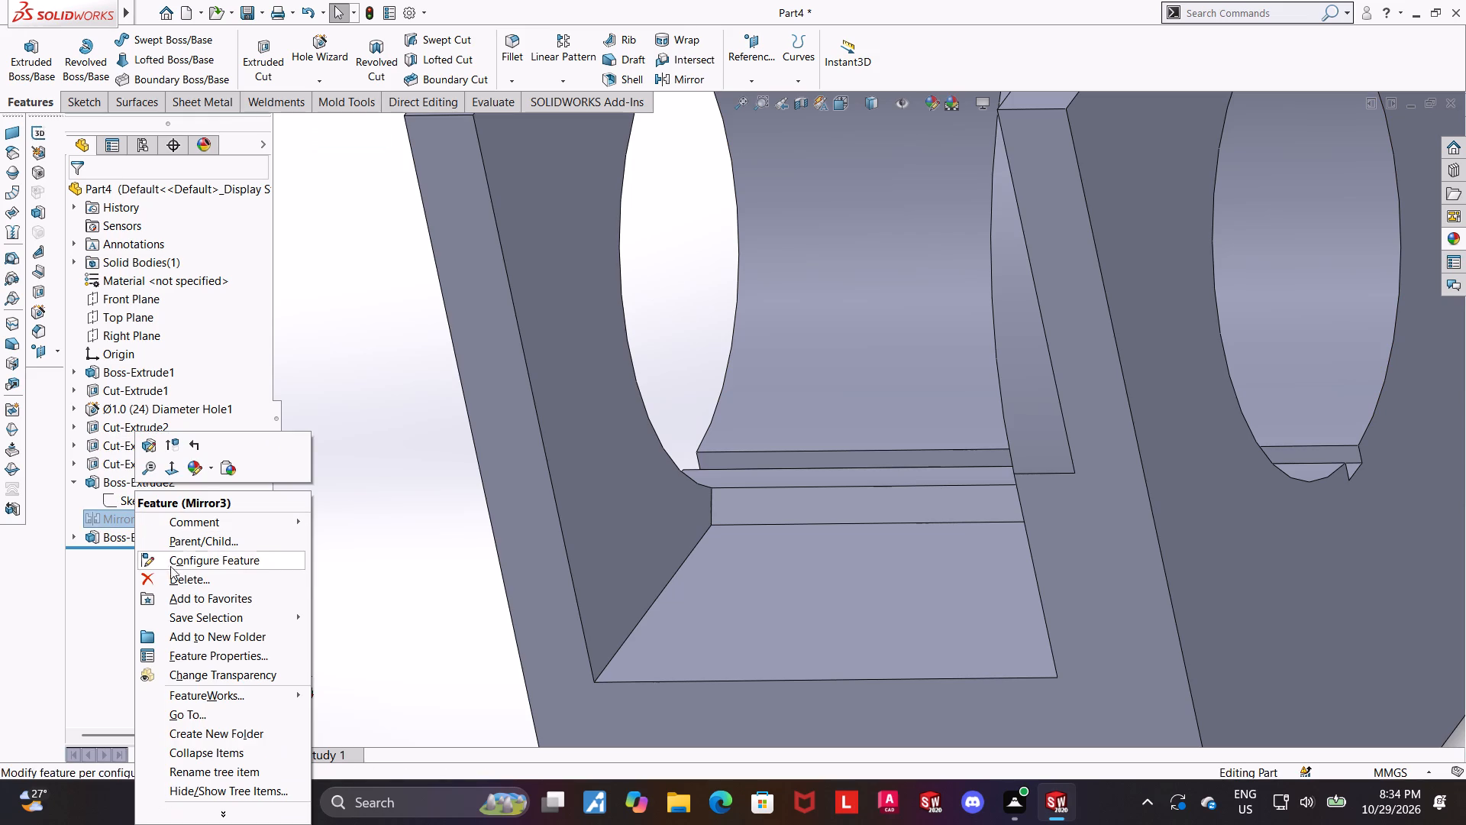
click(172, 581)
click(851, 304)
Mirror the corner piece Boss-Extrude2 about the Front Plane.
scroll(851, 304, up, 5)
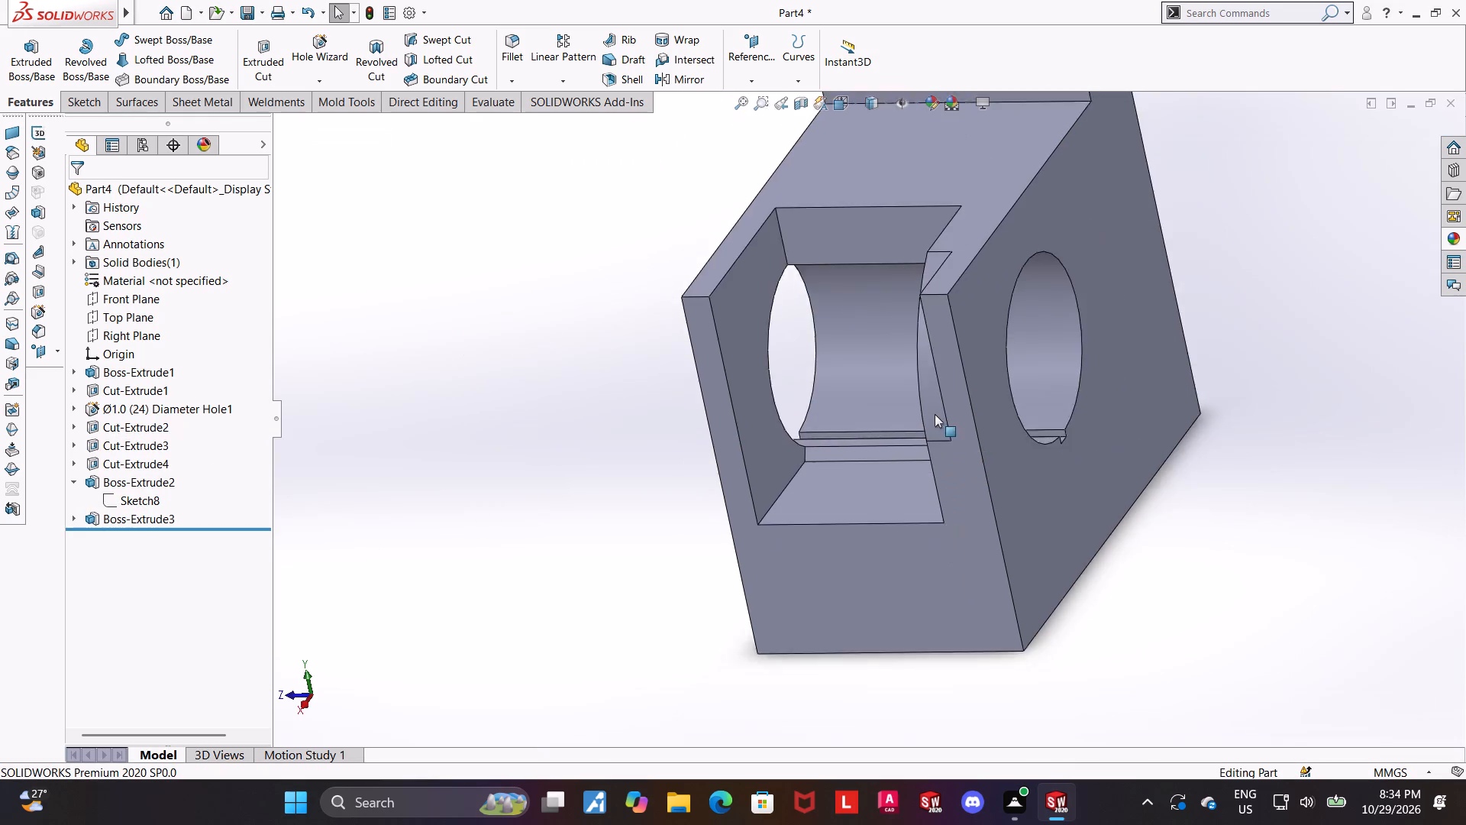
middle_drag(938, 414, 1051, 377)
scroll(994, 394, up, 1)
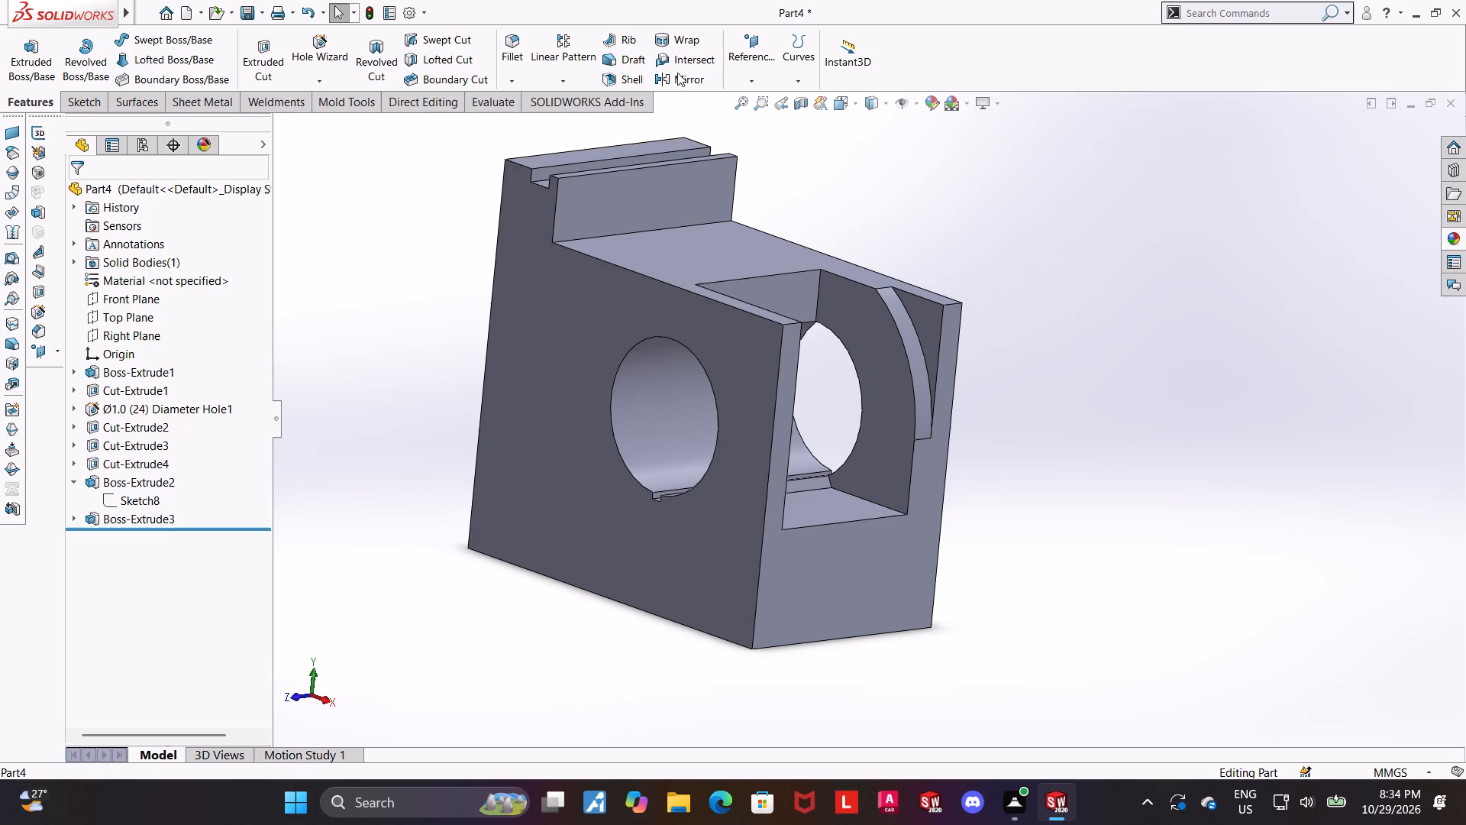
click(677, 73)
click(279, 128)
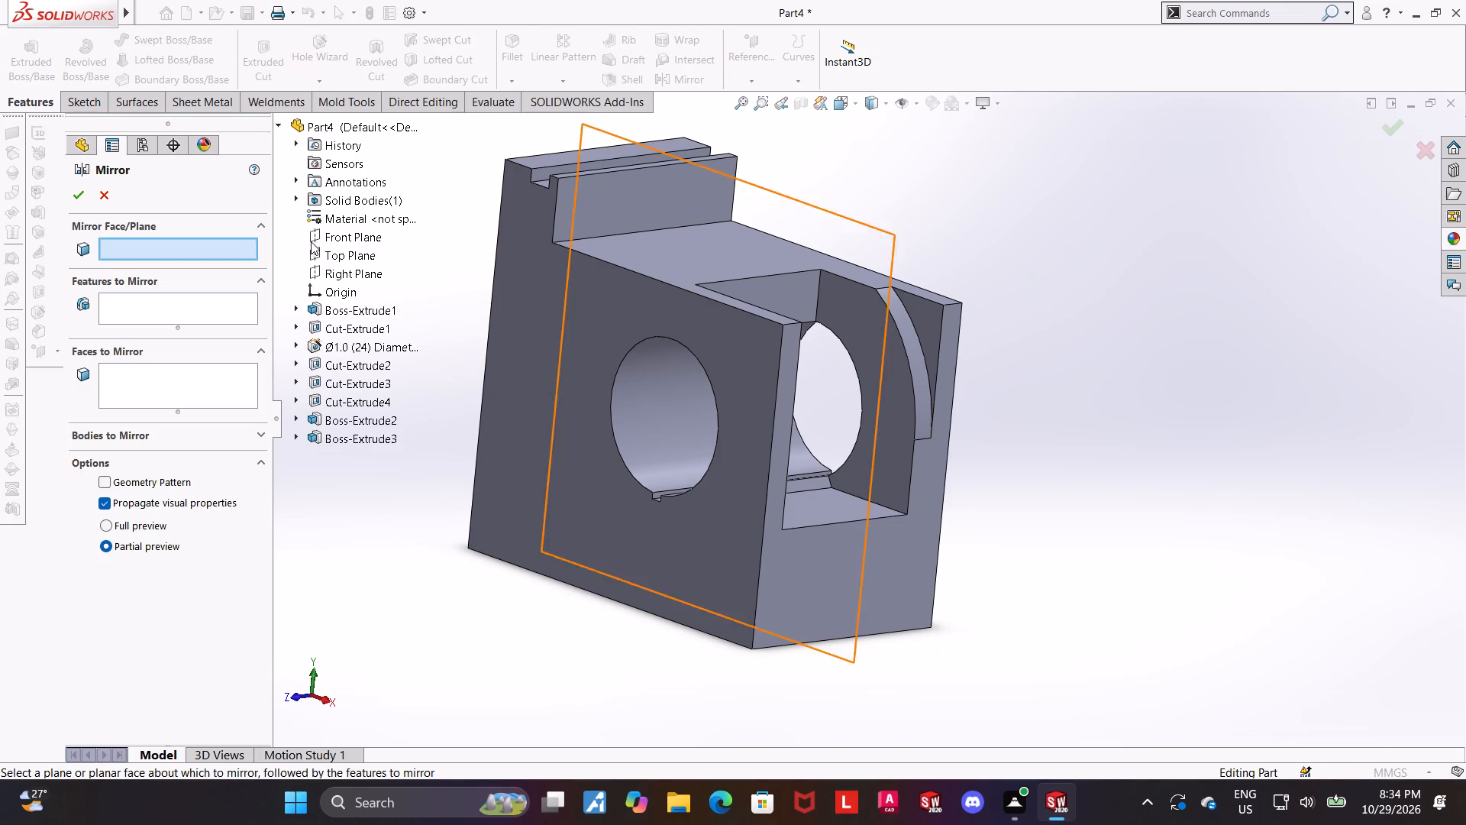
click(331, 230)
middle_drag(457, 358, 438, 372)
click(351, 415)
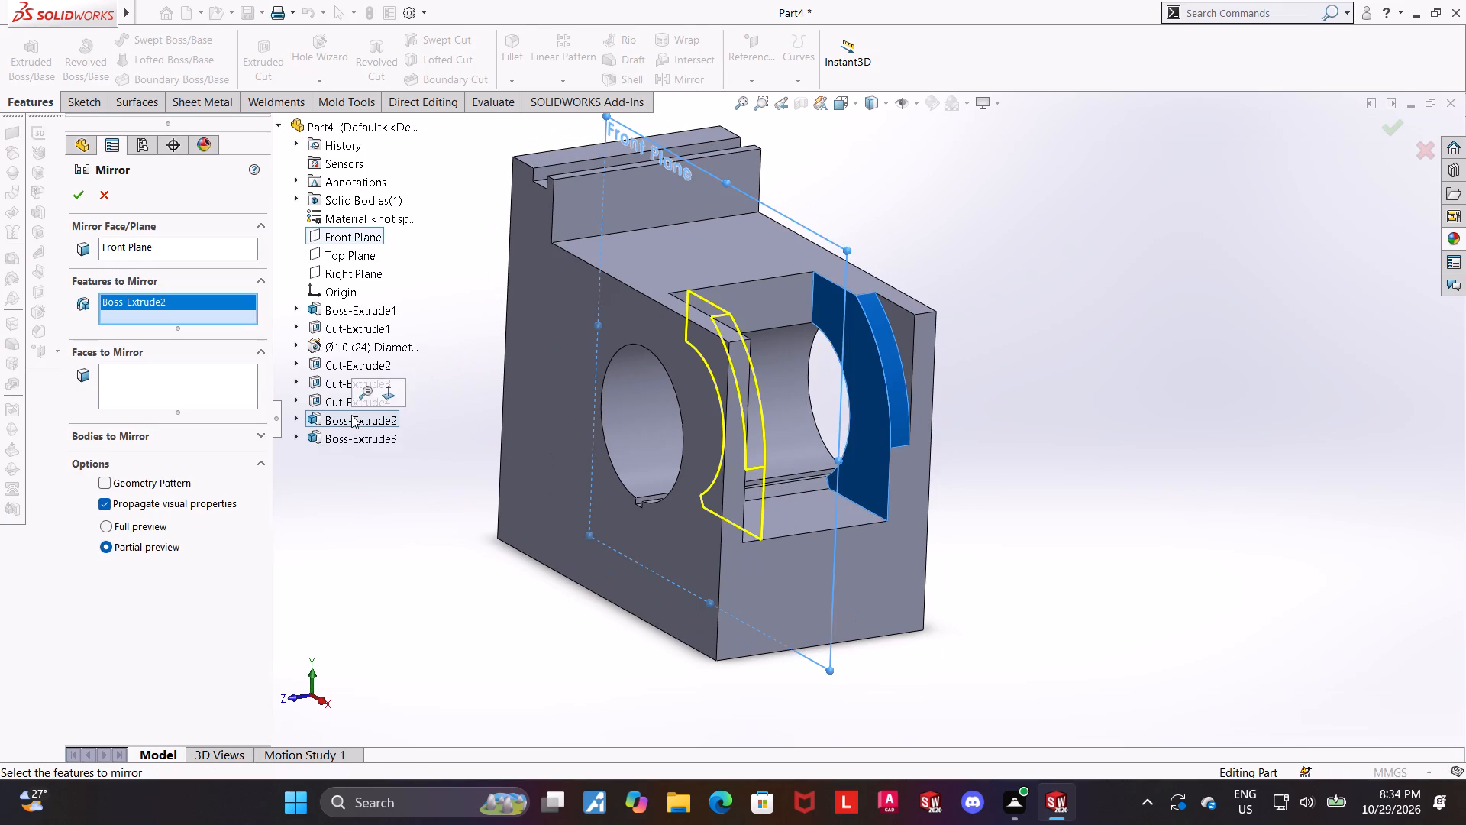
click(69, 194)
click(1104, 409)
Examine both corner pieces, the pocket, the bore and the keyway from isometric and oblique angles.
middle_drag(1014, 468, 952, 492)
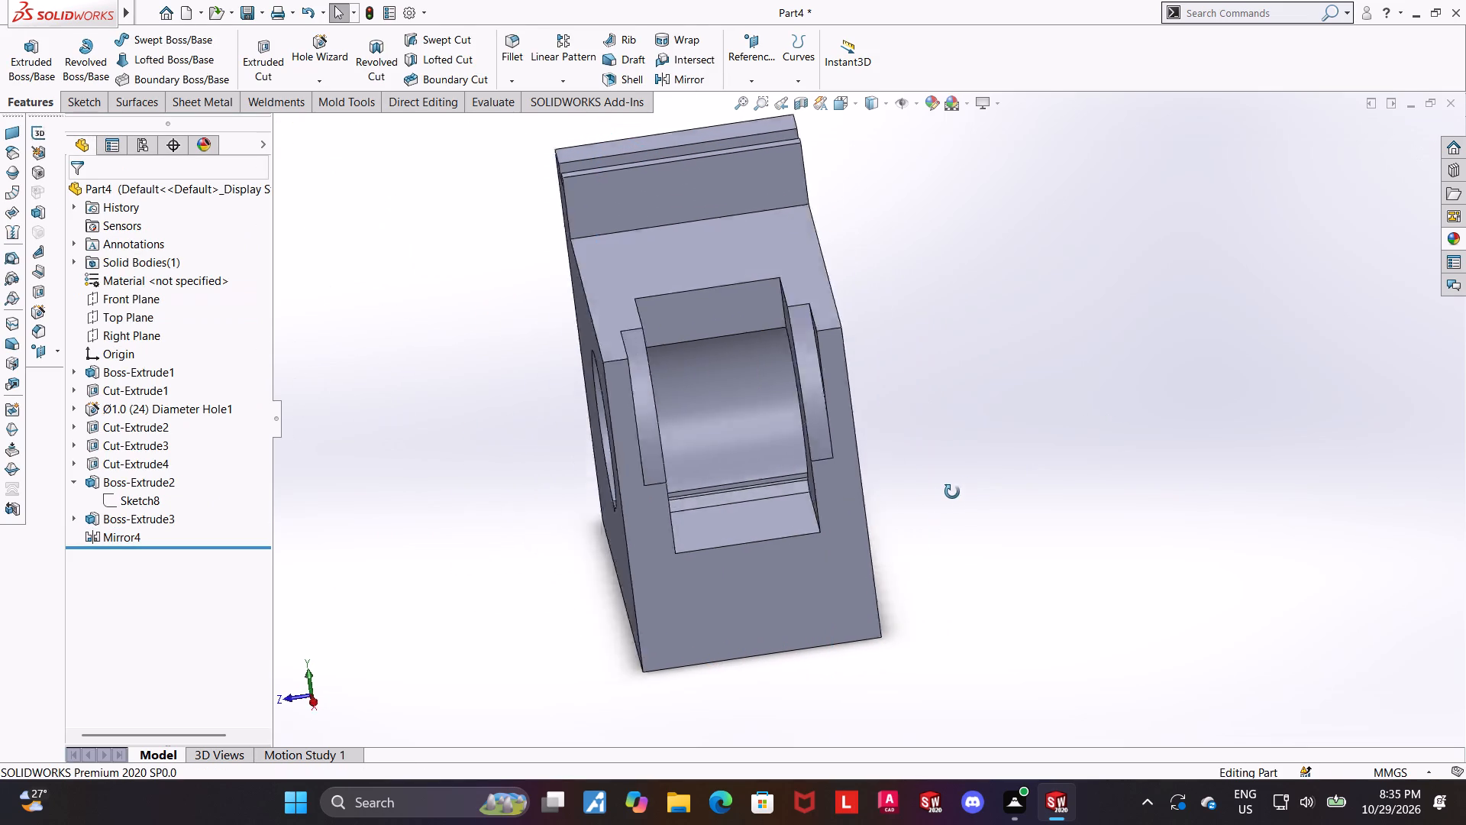
middle_drag(952, 492, 1028, 412)
key(ctrl+7)
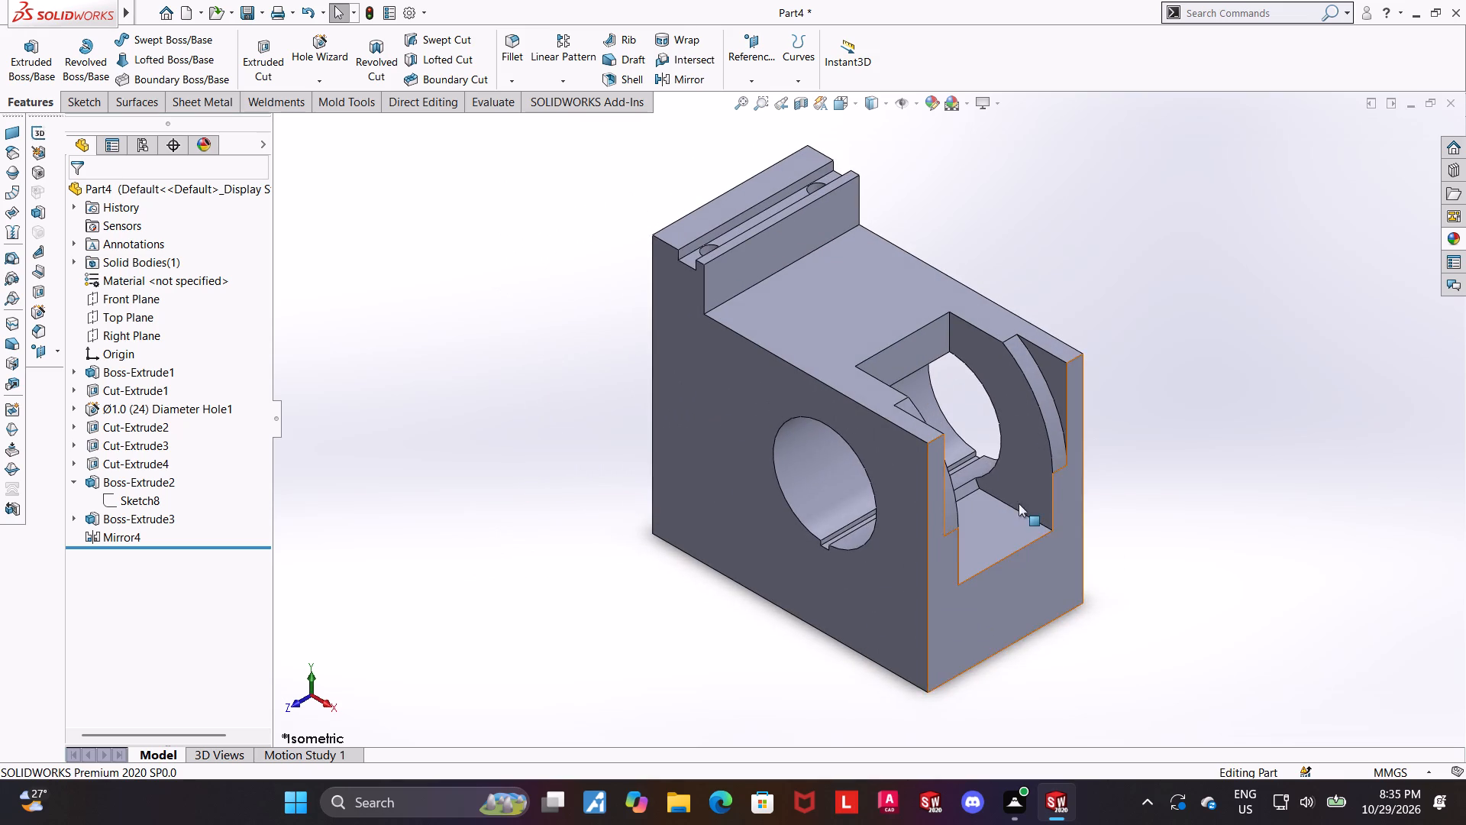
scroll(1007, 499, down, 2)
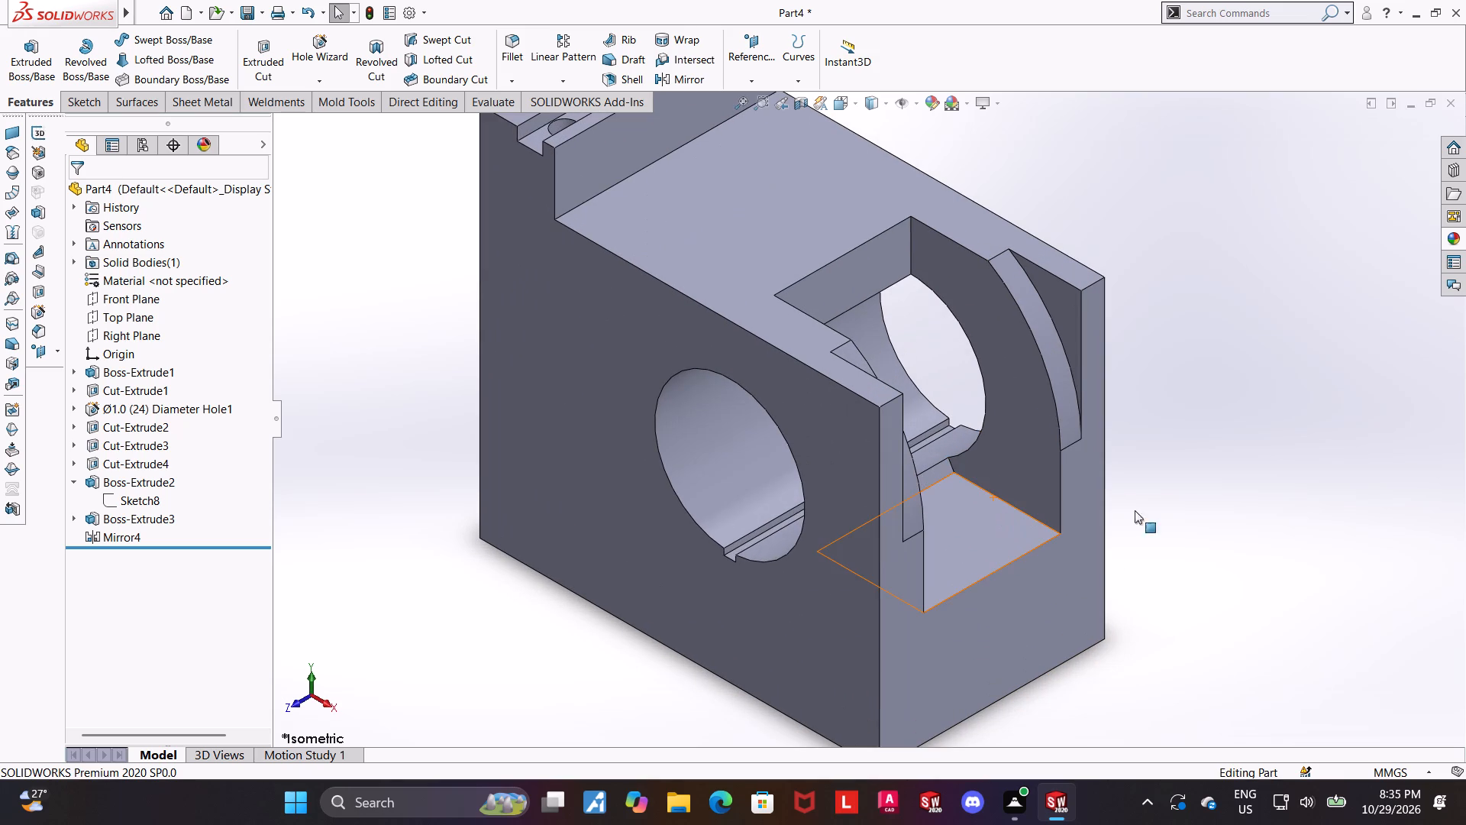
click(1230, 490)
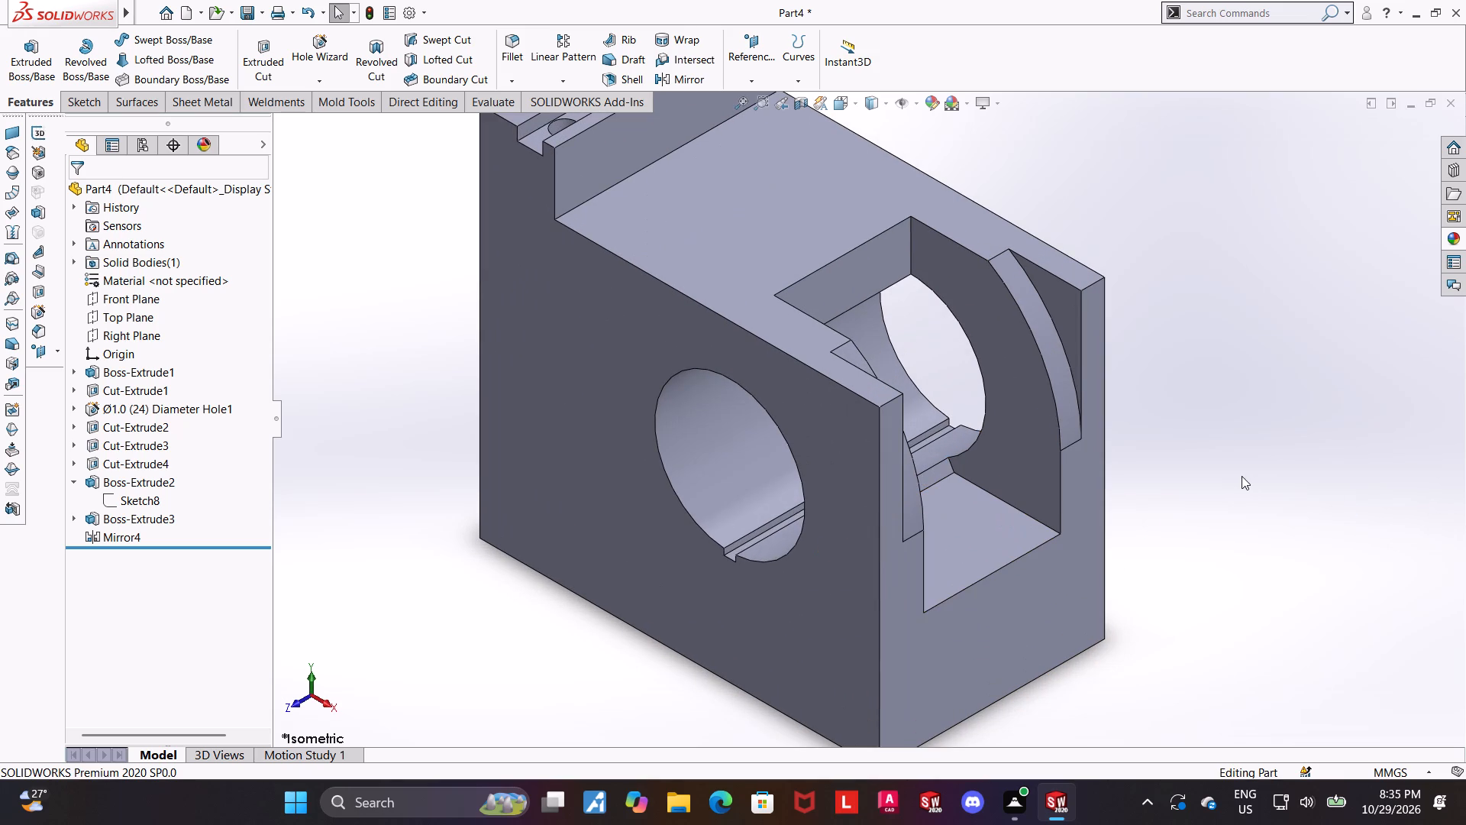
middle_drag(1239, 470, 1324, 408)
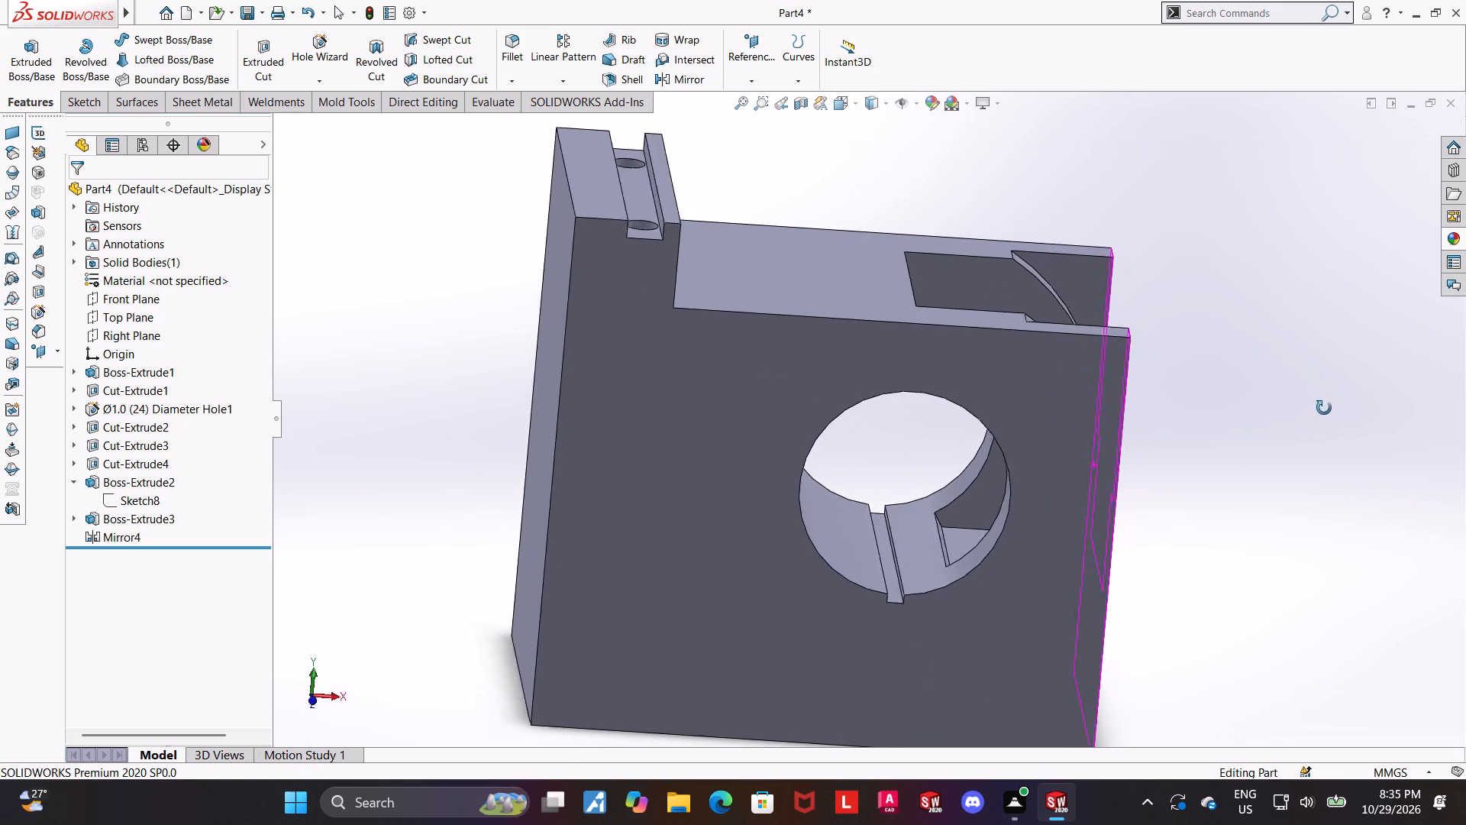
middle_drag(1324, 408, 1286, 413)
scroll(1223, 401, up, 1)
middle_drag(1220, 401, 1303, 381)
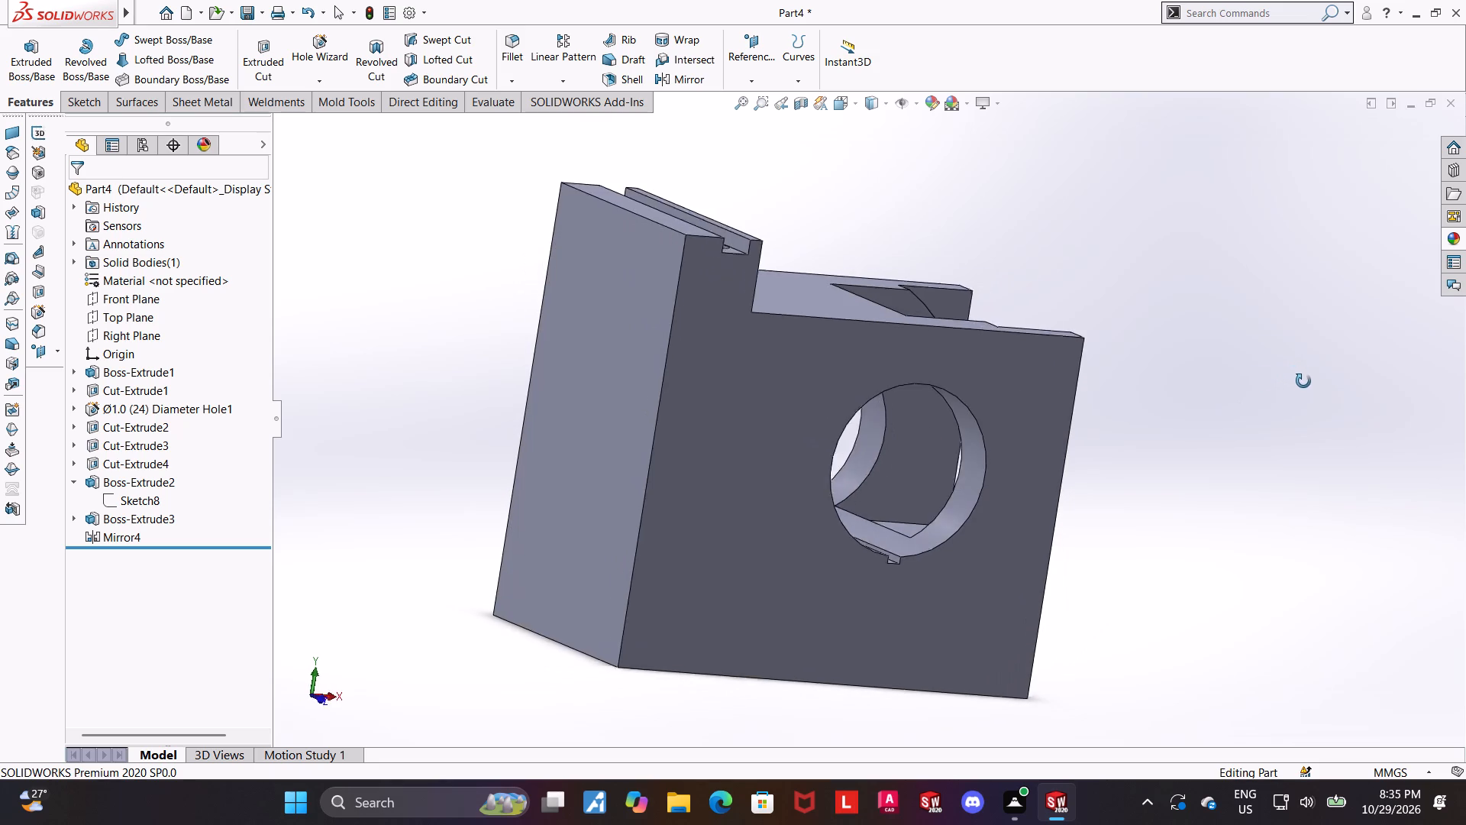
middle_drag(1303, 381, 1278, 386)
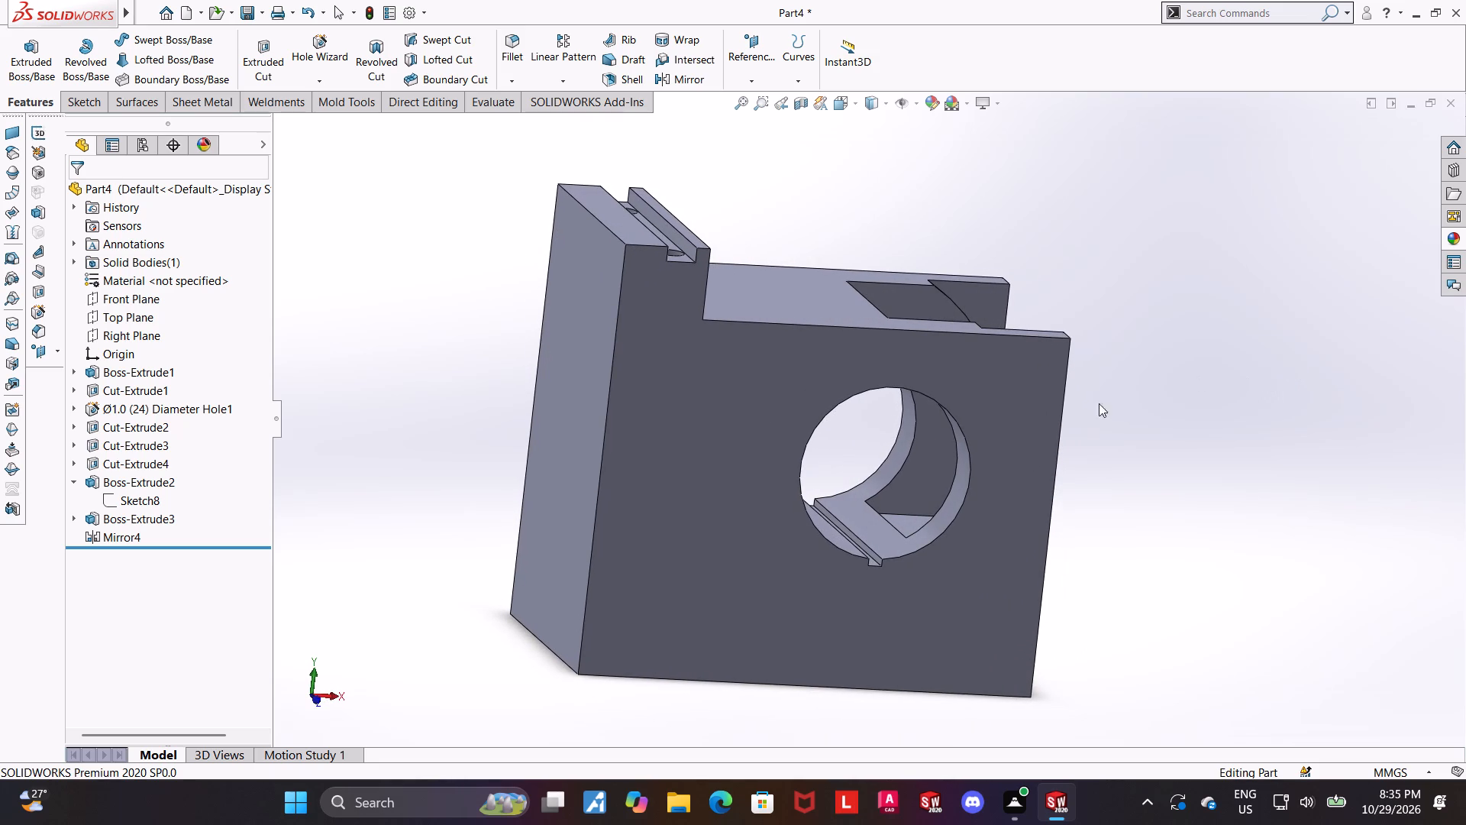
middle_drag(1087, 408, 1106, 494)
Orient the part to the standard Top view.
click(837, 112)
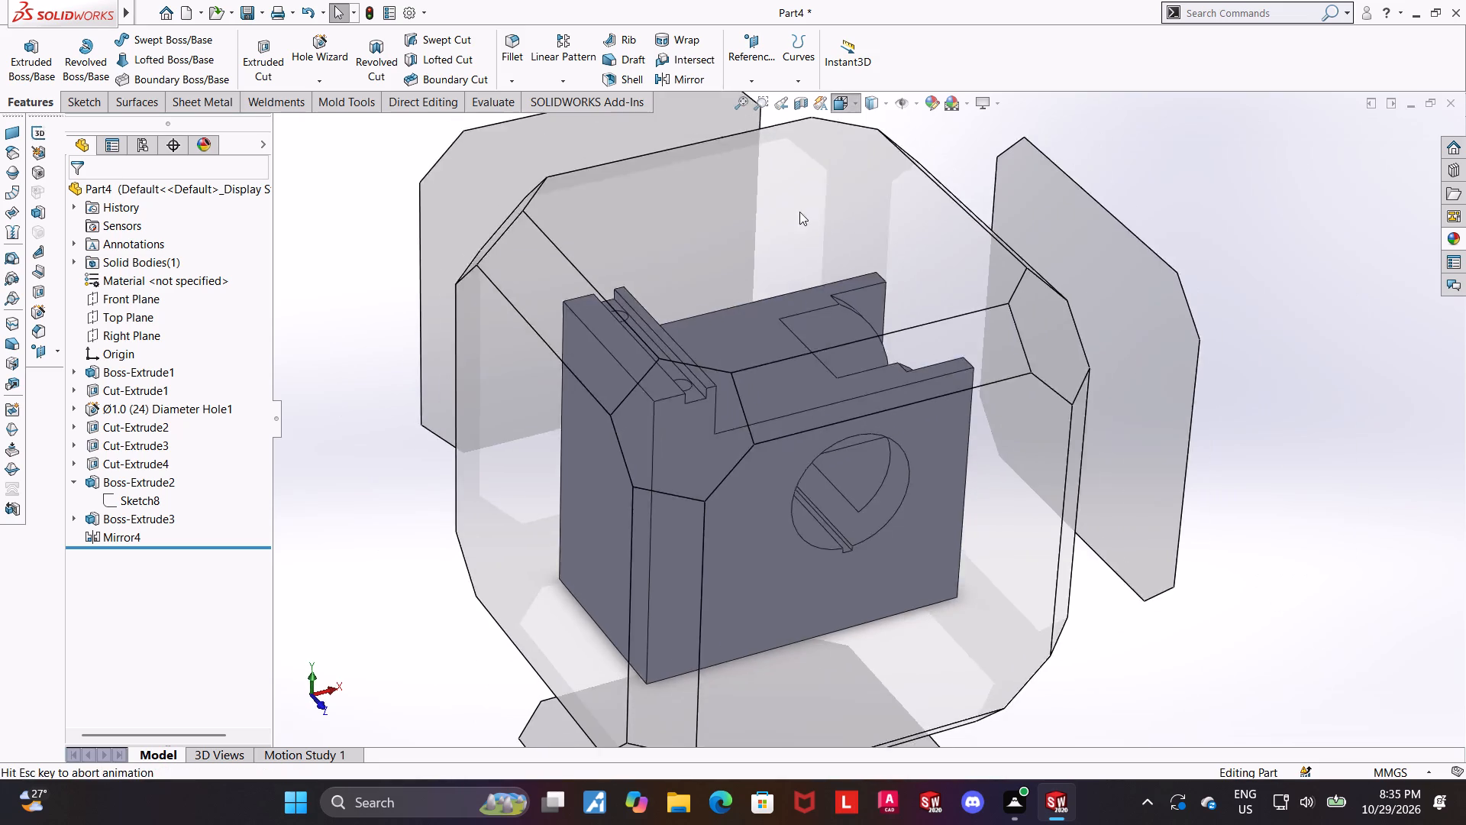
click(689, 350)
scroll(936, 309, up, 1)
middle_drag(929, 309, 915, 309)
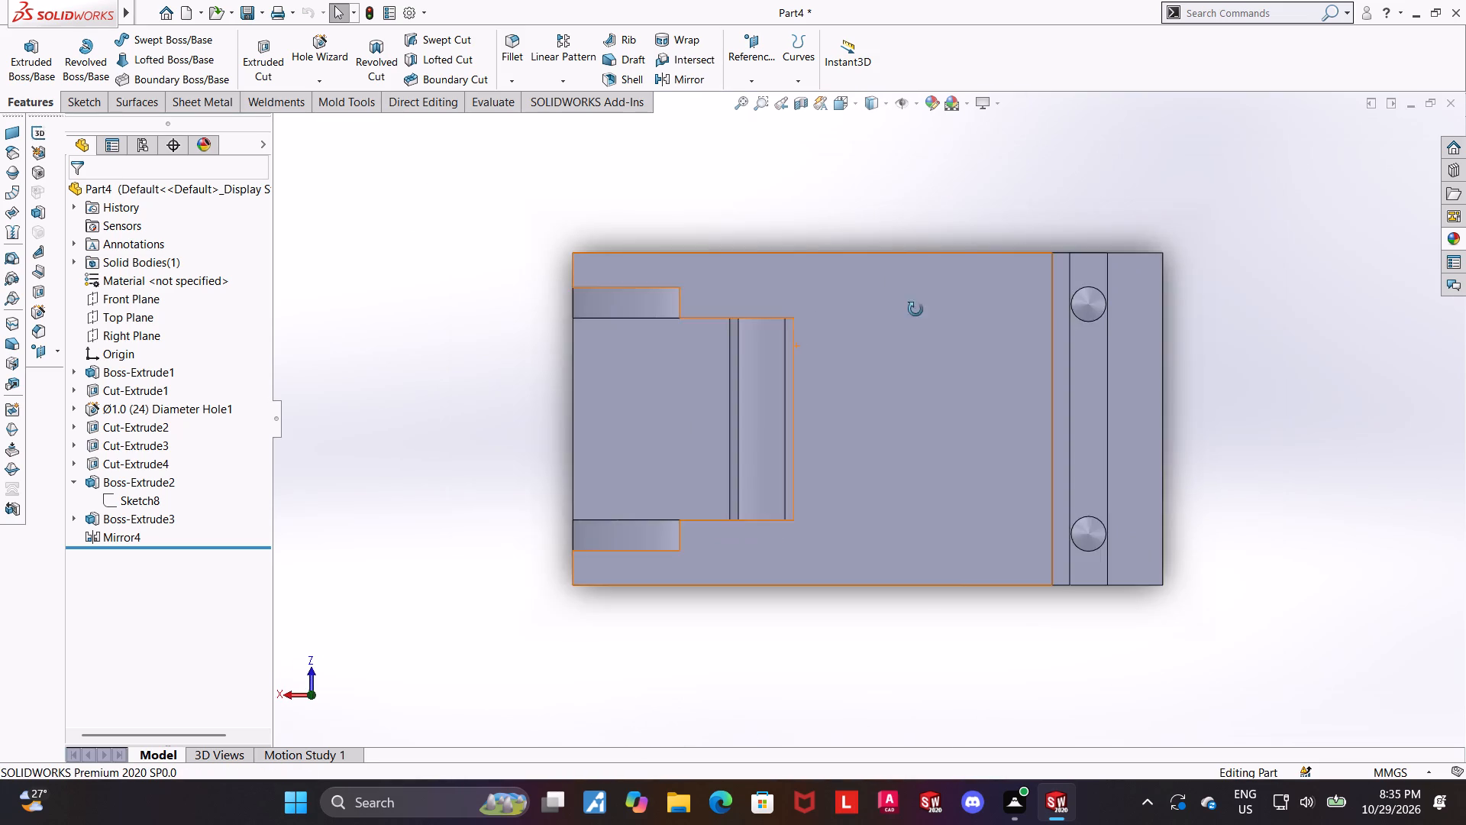
middle_drag(915, 309, 827, 594)
middle_drag(960, 229, 1007, 548)
scroll(1080, 357, up, 4)
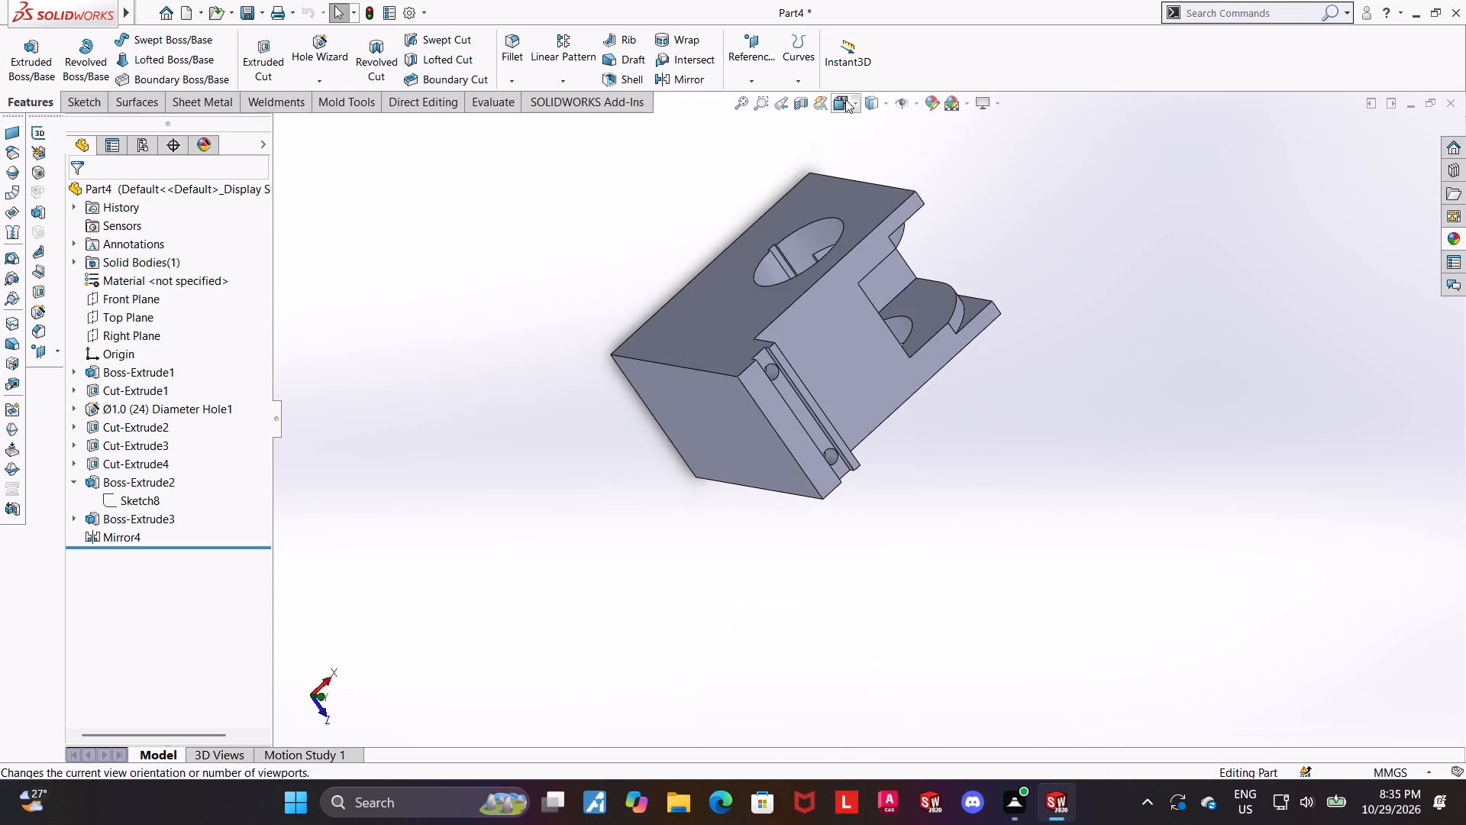
click(844, 99)
click(760, 425)
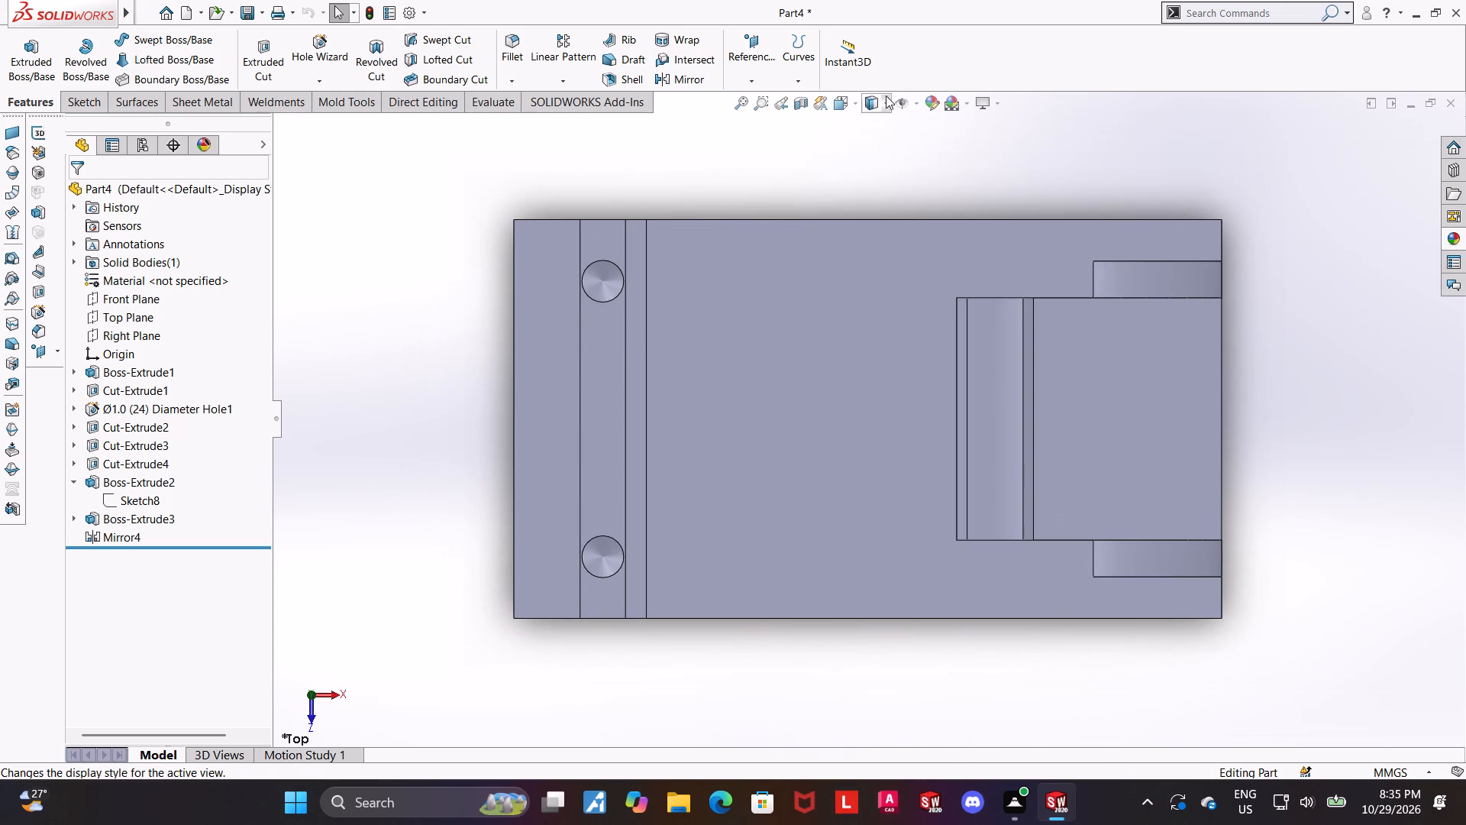
Inspect the pocket and corner pieces from above, comparing the hidden-lines-visible display with shaded with edges.
click(886, 95)
click(873, 183)
scroll(1164, 377, up, 1)
scroll(1206, 404, down, 1)
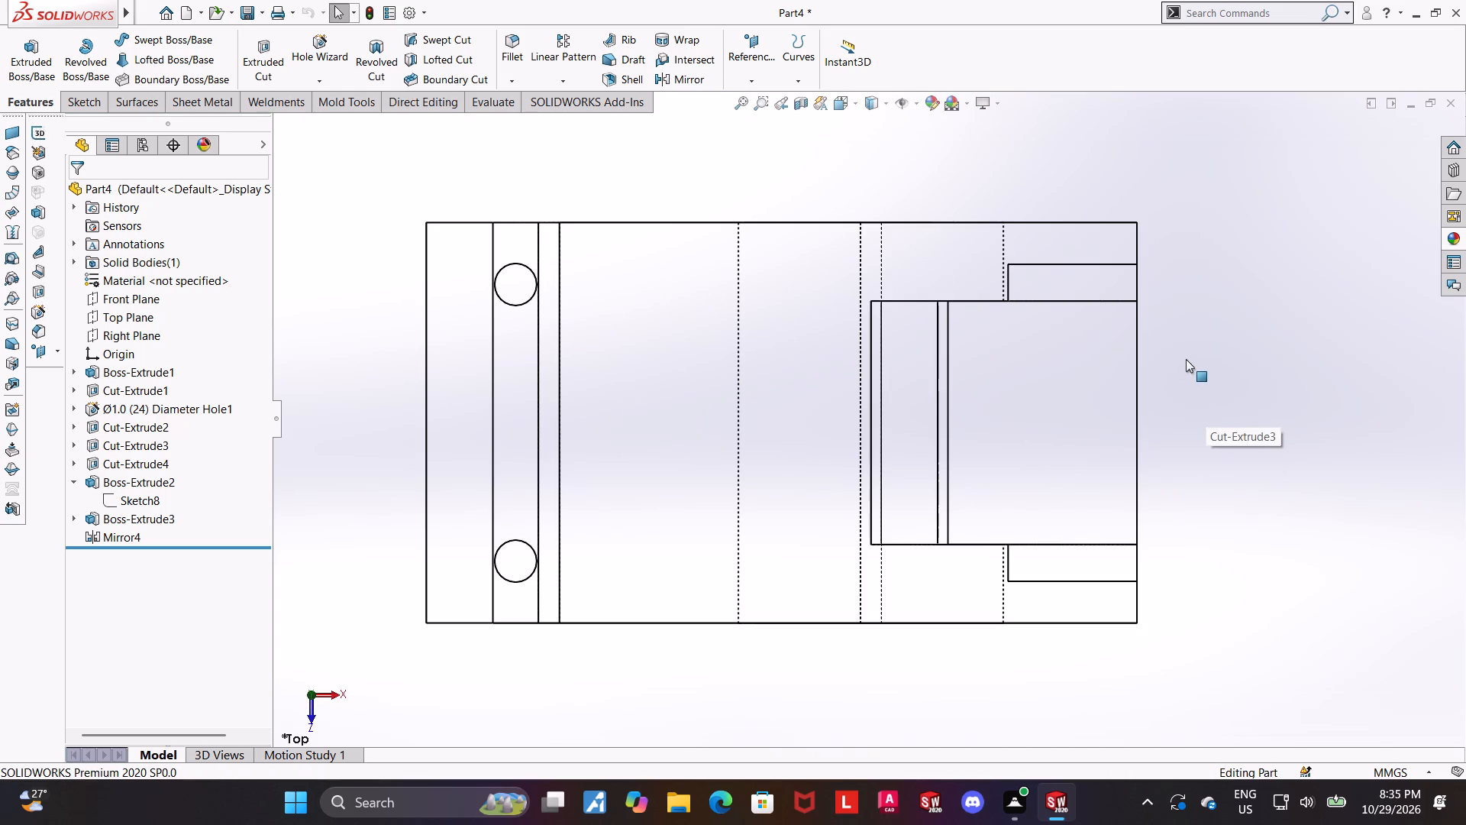
scroll(1183, 426, down, 1)
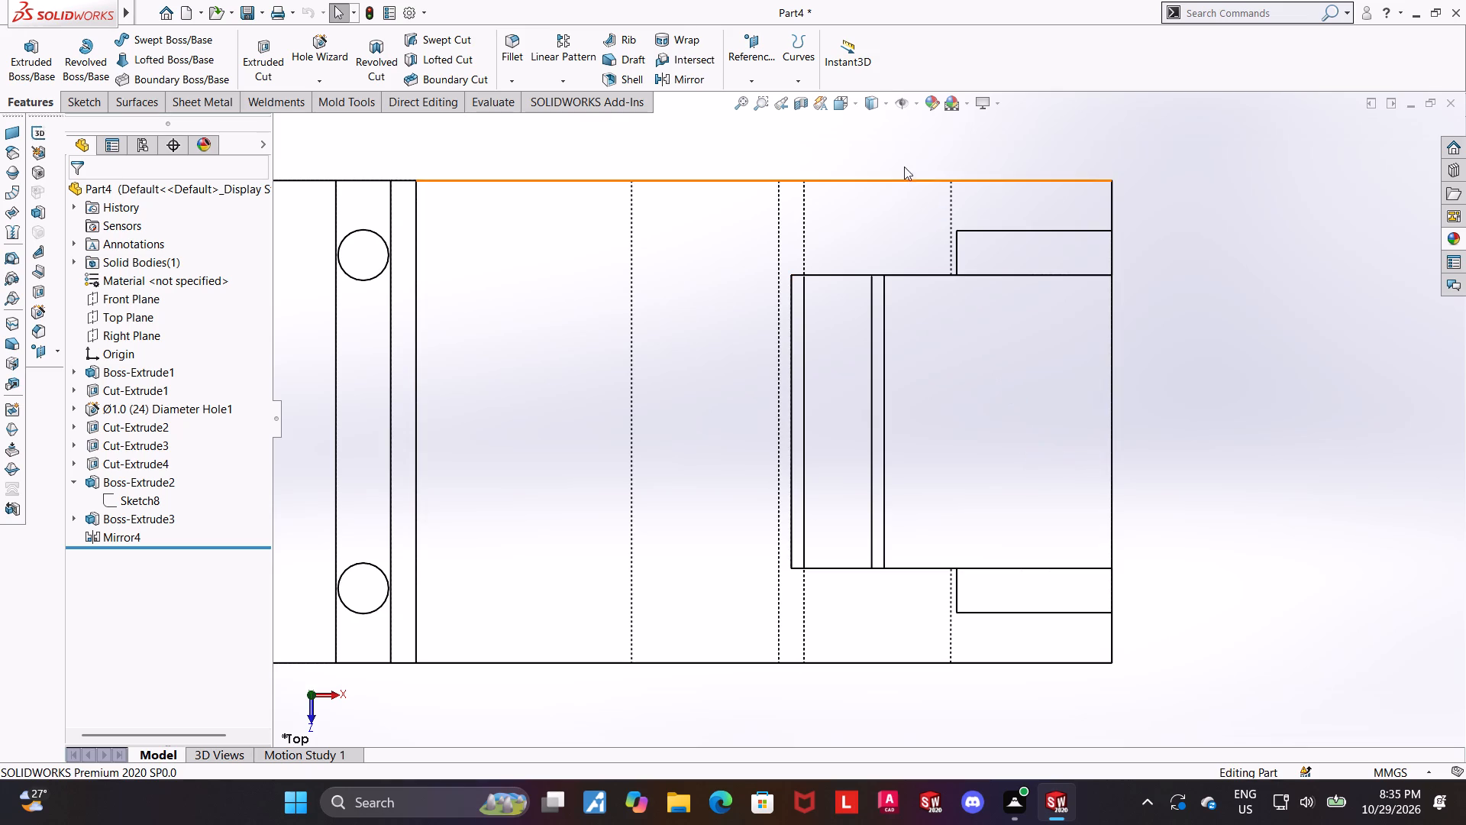
click(874, 105)
click(878, 127)
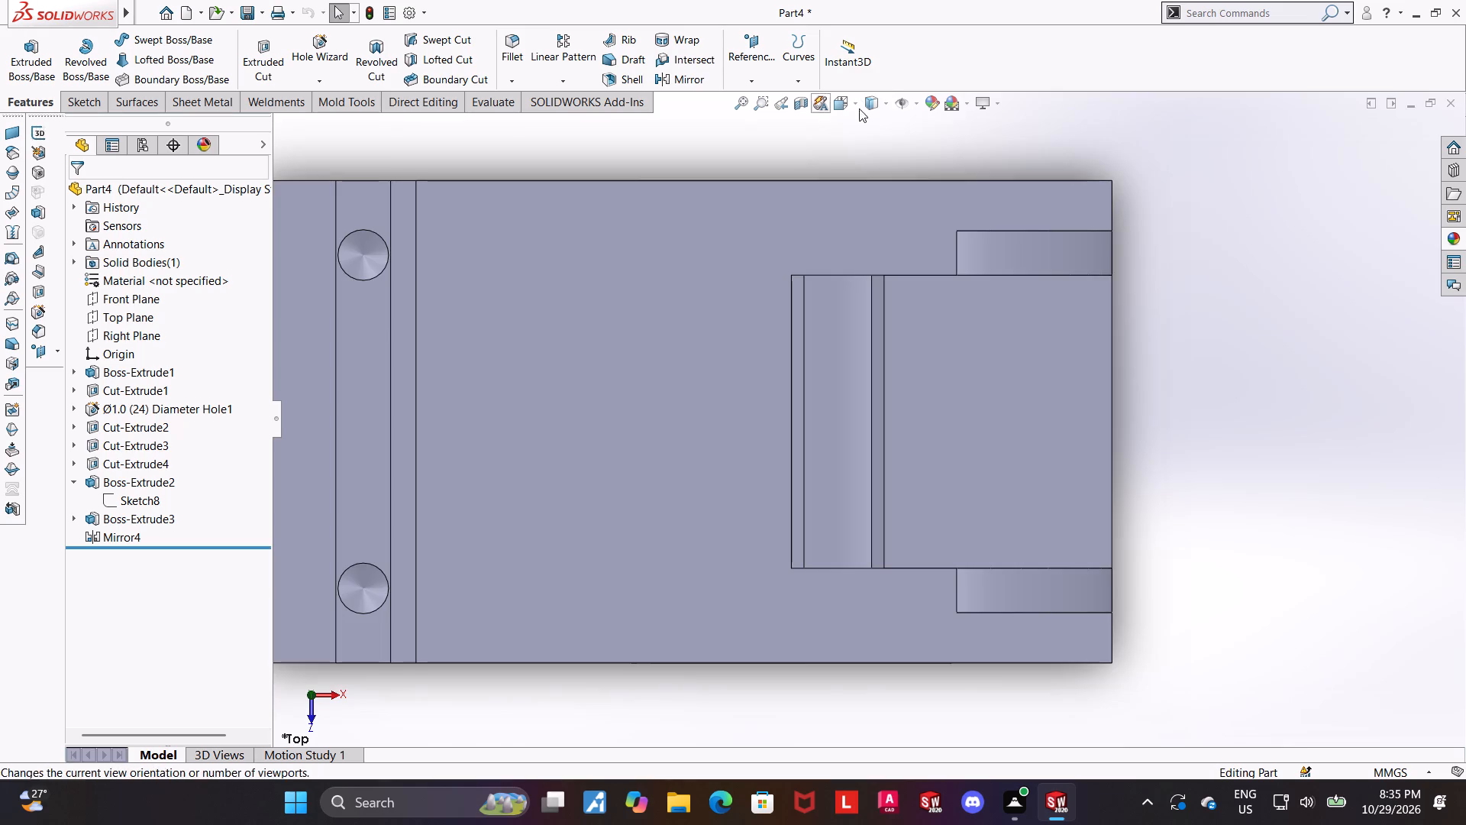
click(891, 113)
click(882, 102)
click(872, 184)
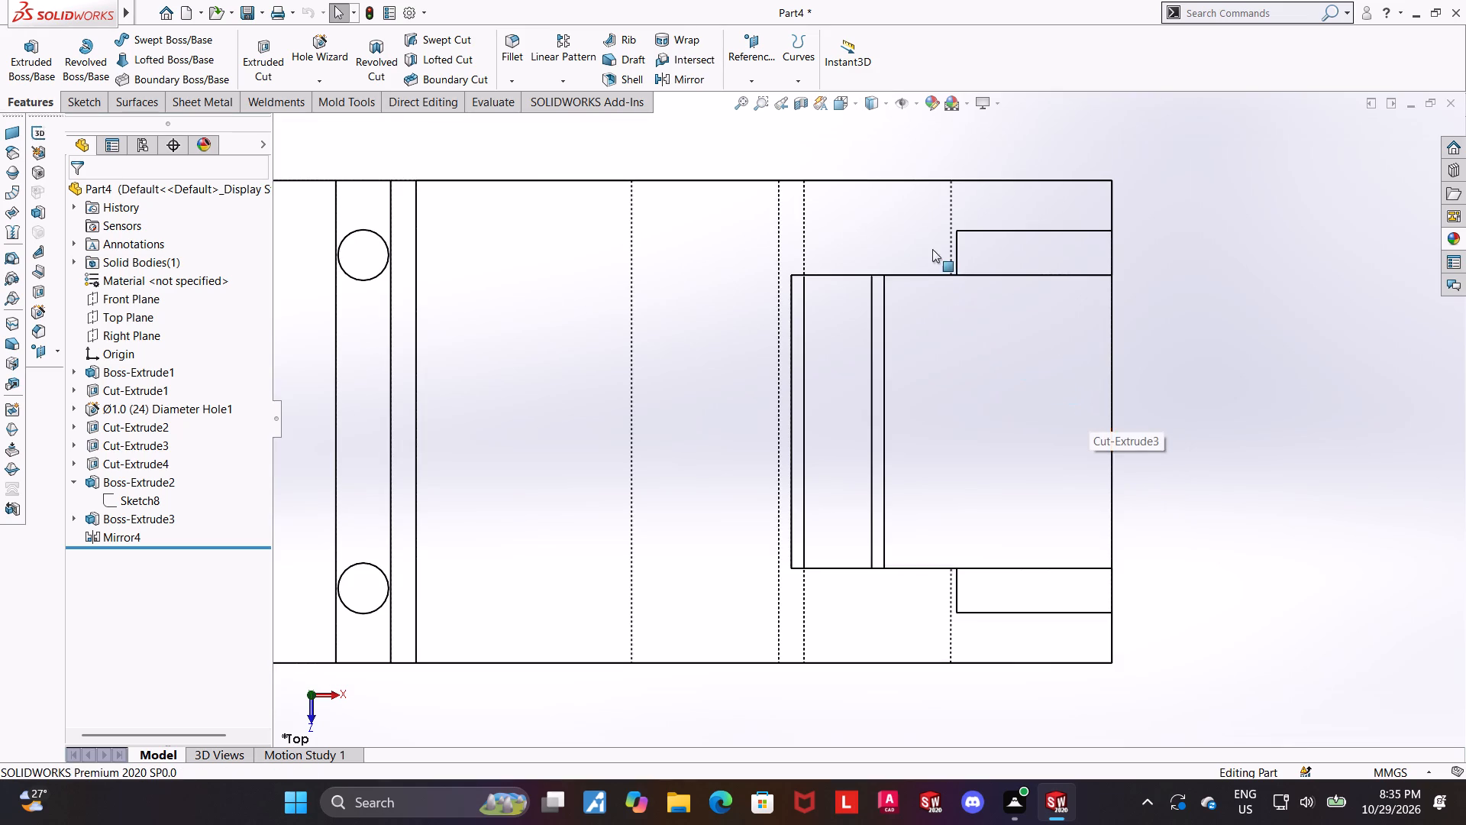
click(886, 107)
click(874, 128)
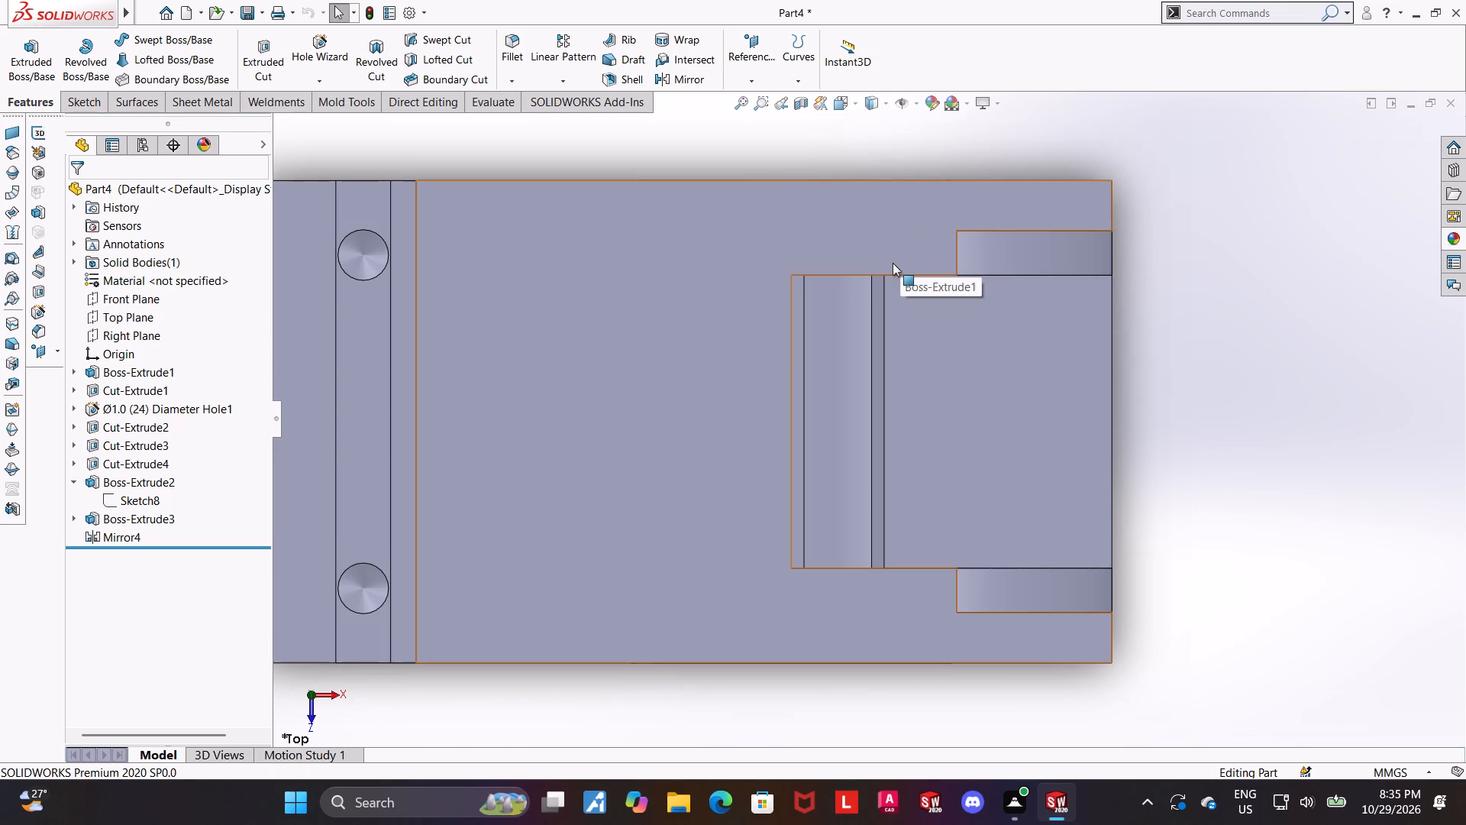
middle_drag(1056, 419, 1054, 309)
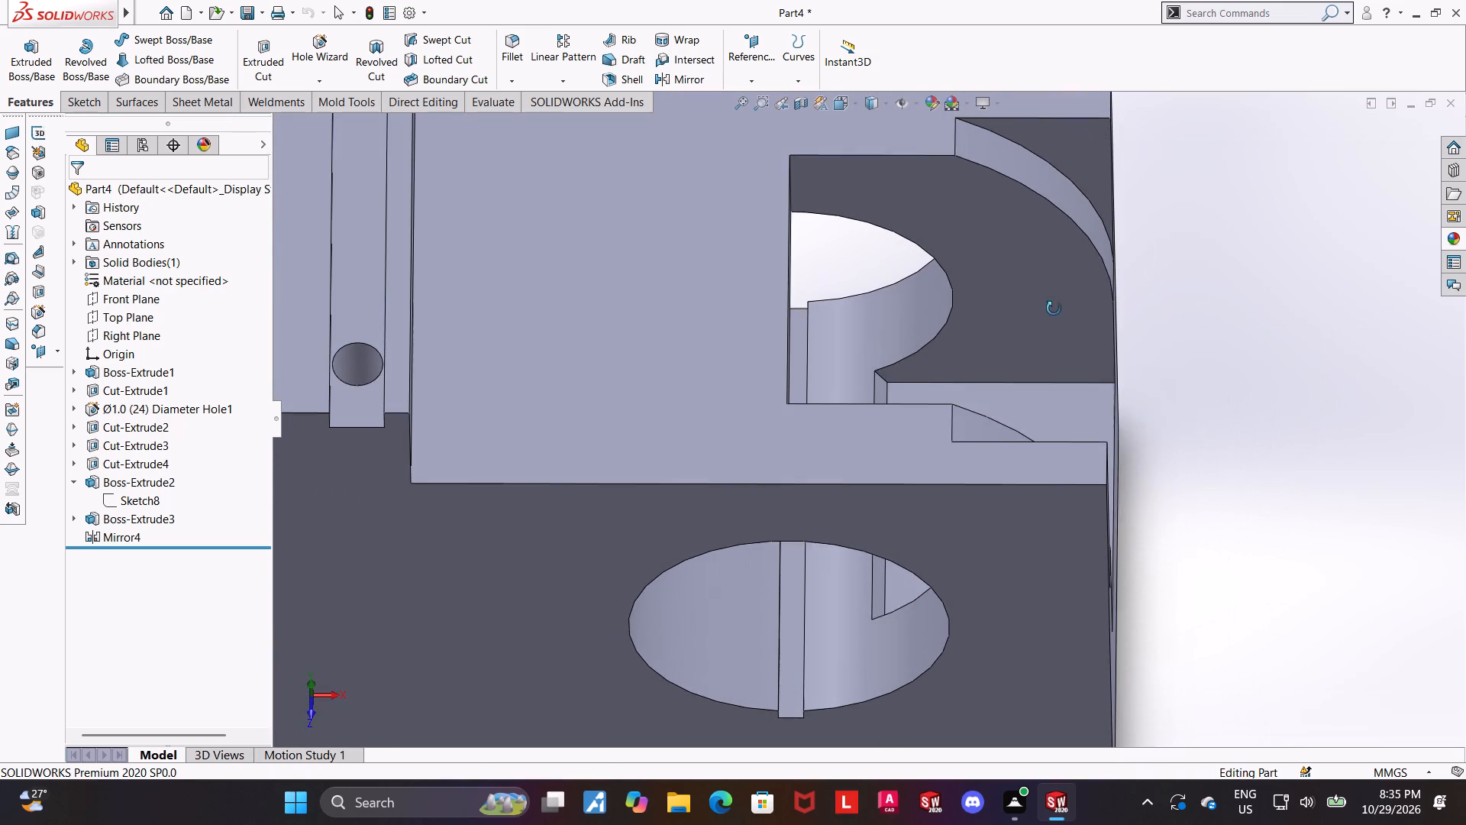
middle_drag(1054, 309, 1054, 309)
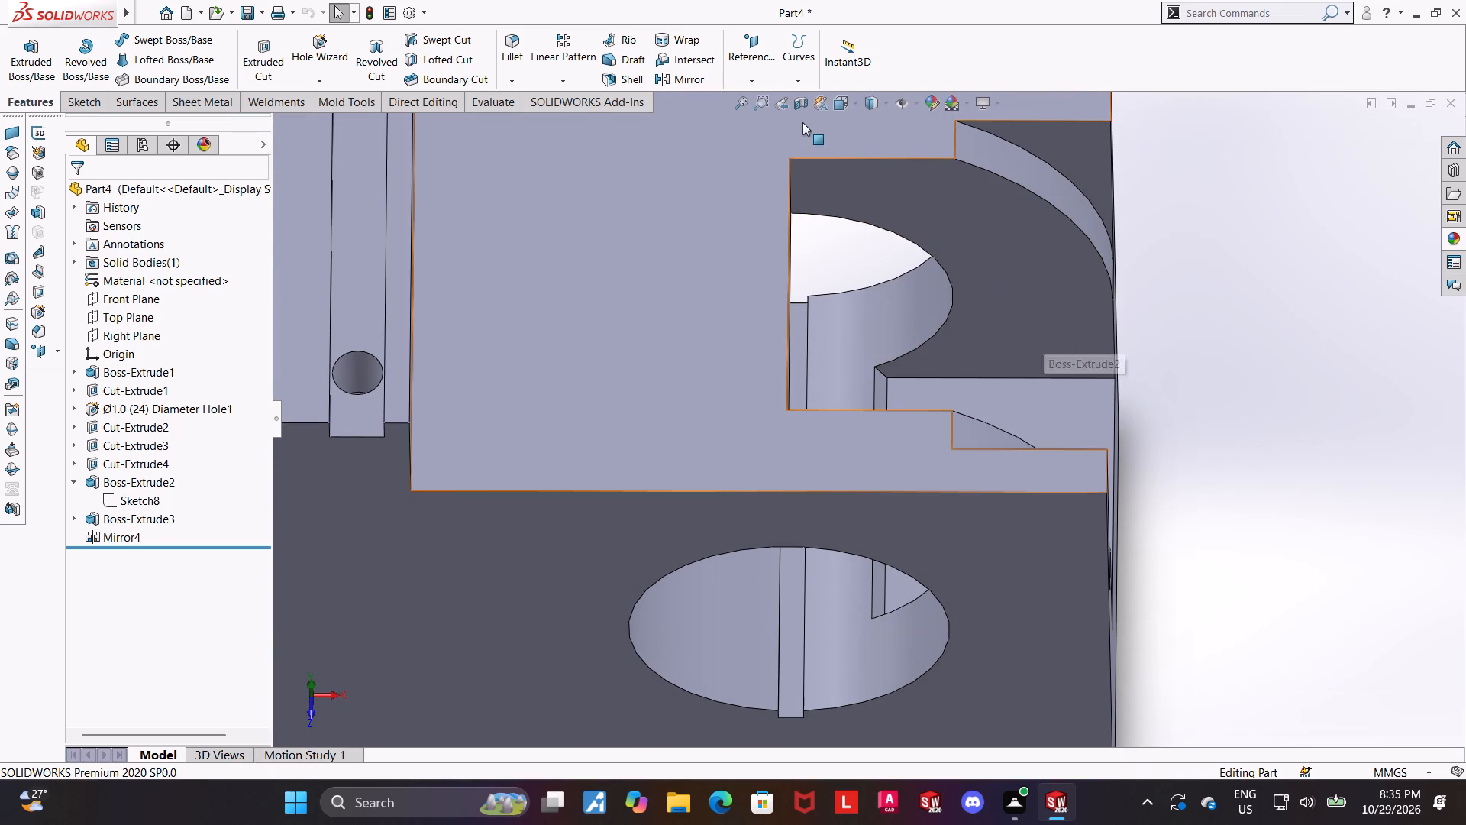
Examine the pocket from the Top view and oblique angles, and check which sketches underlie Cut-Extrude2 and Cut-Extrude3.
click(838, 96)
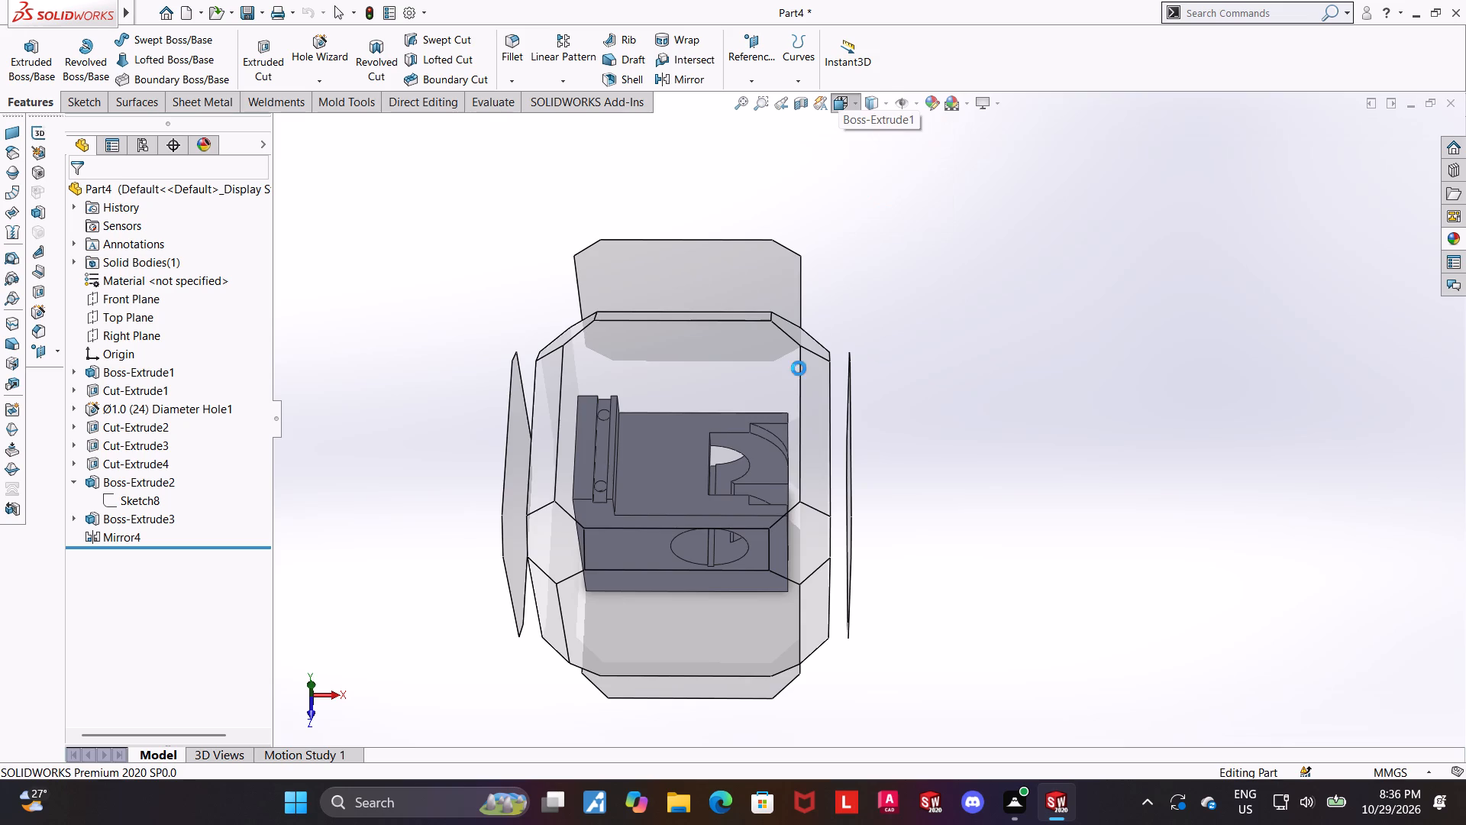
click(754, 411)
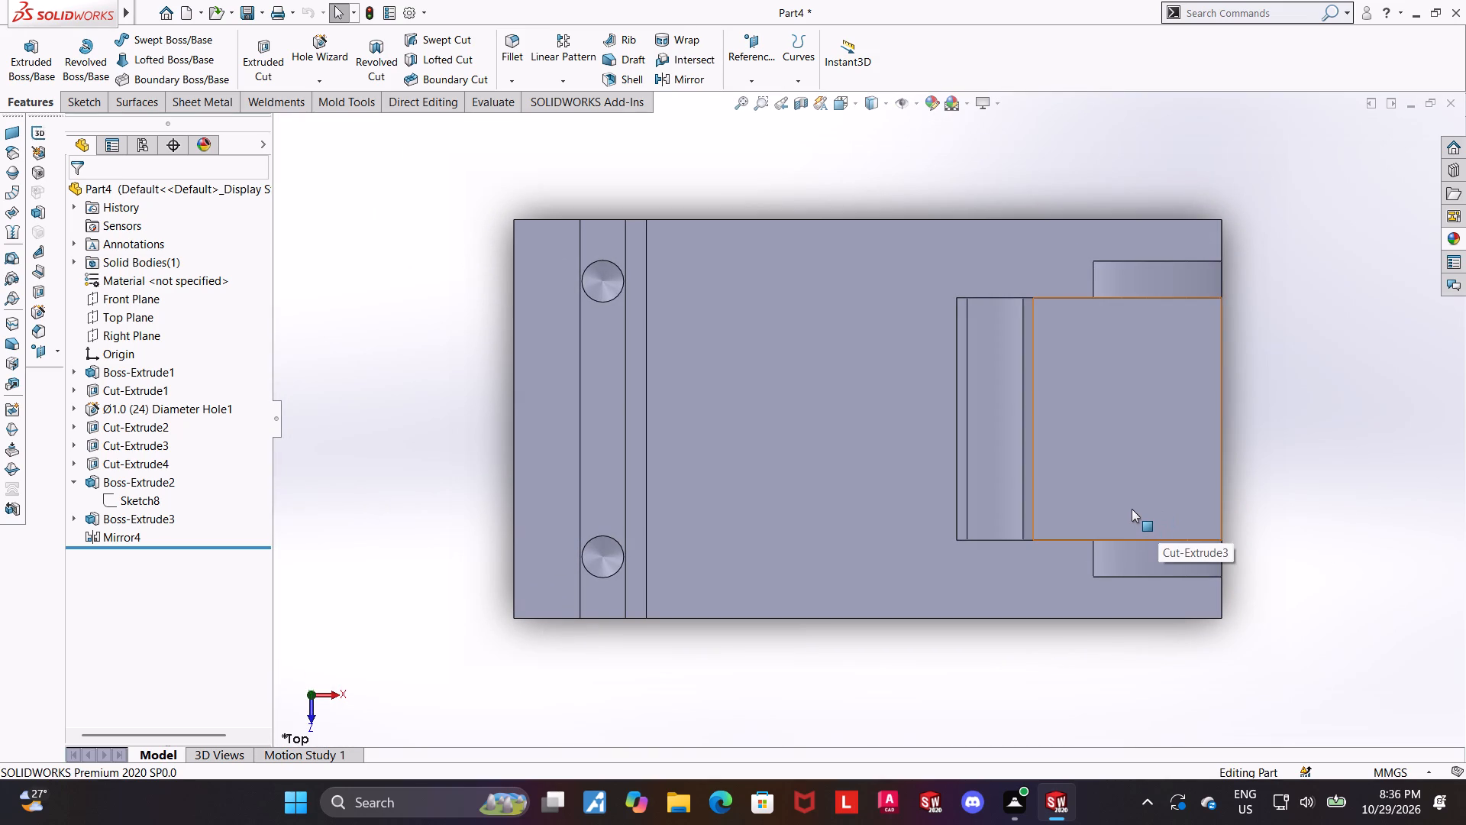
middle_drag(1132, 509, 1135, 387)
scroll(1128, 393, up, 3)
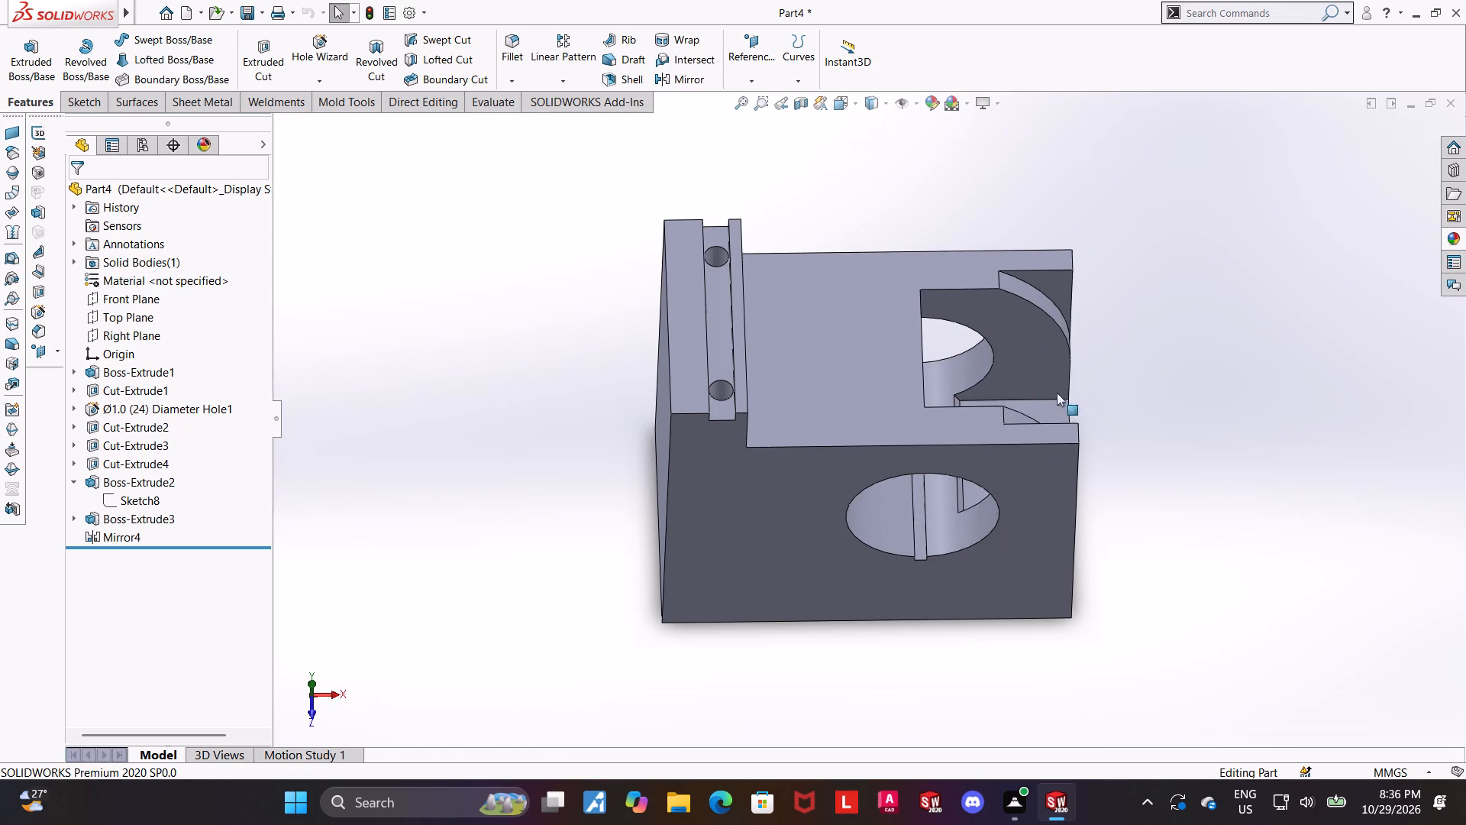
click(73, 478)
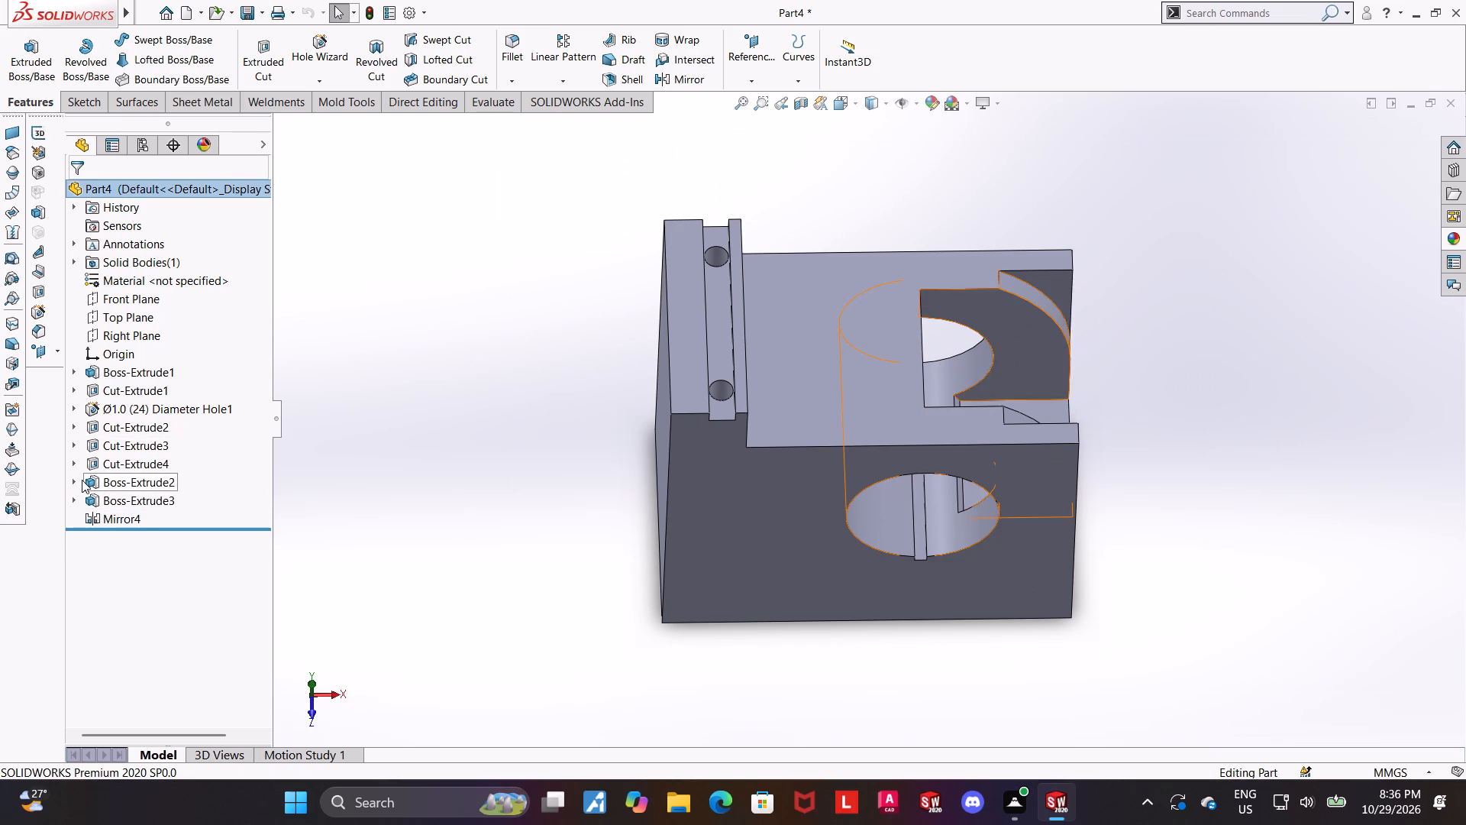
click(82, 480)
click(77, 477)
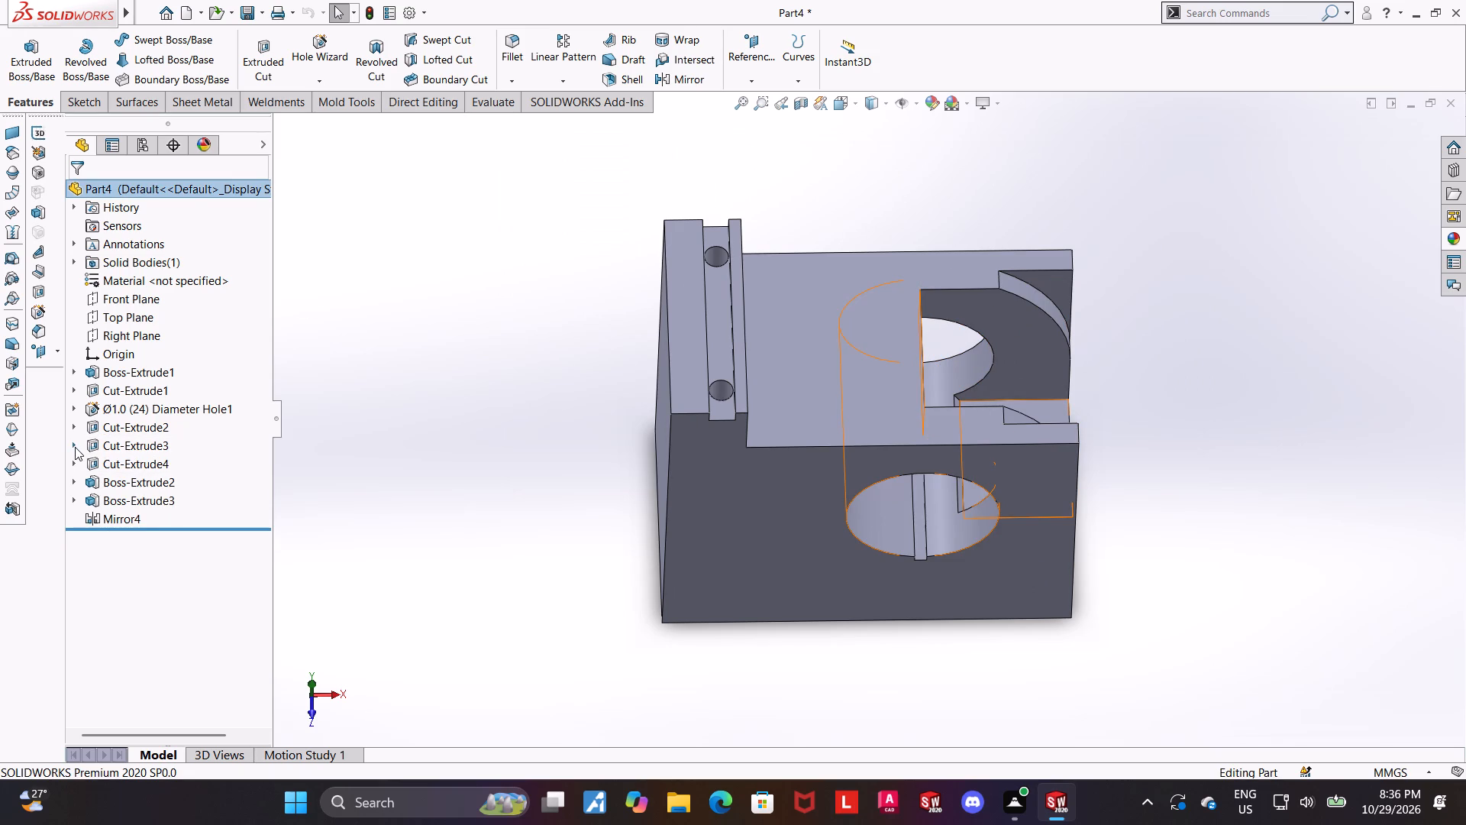
click(75, 447)
click(111, 464)
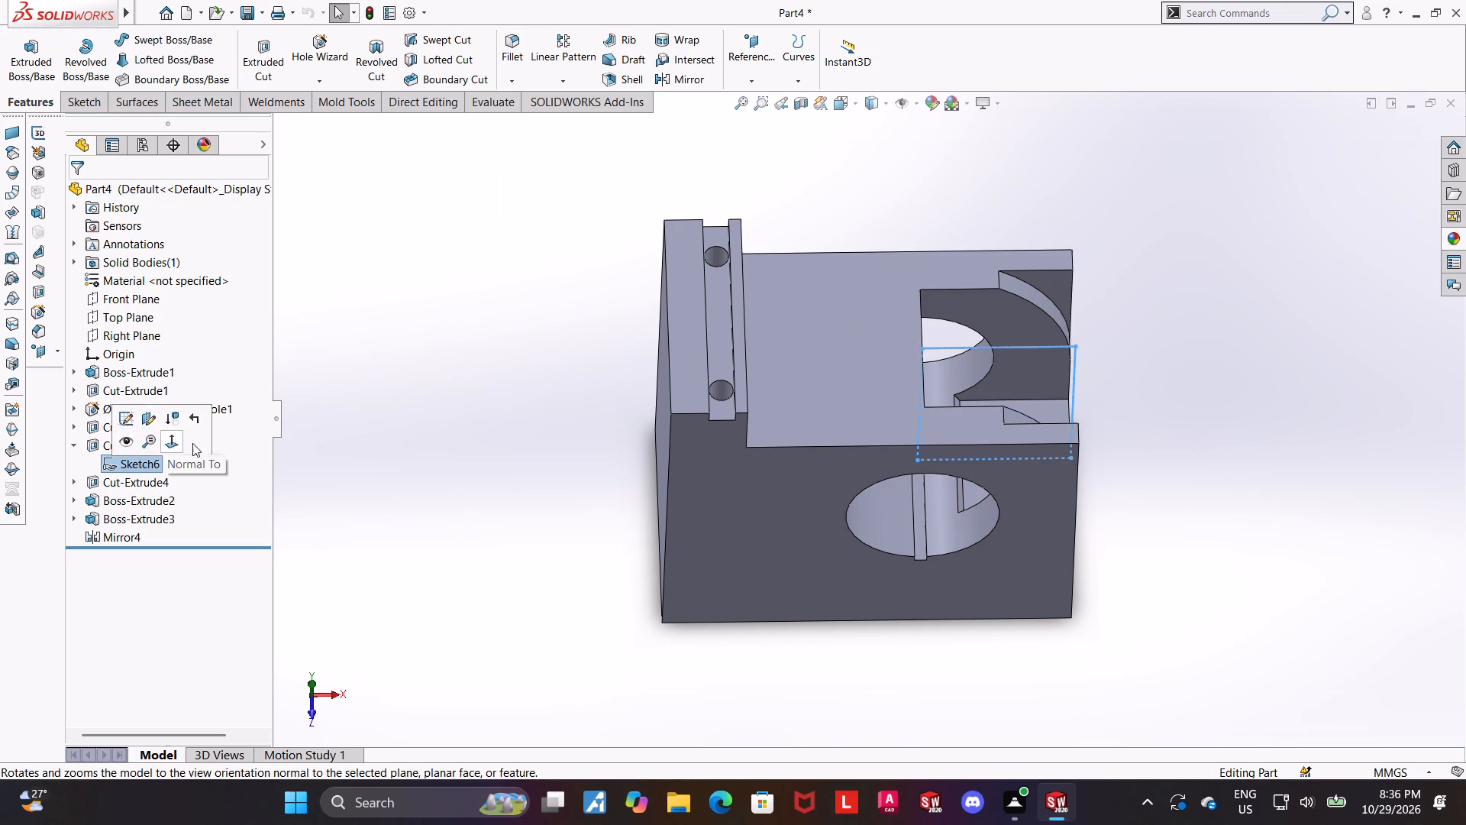
middle_drag(396, 468, 395, 327)
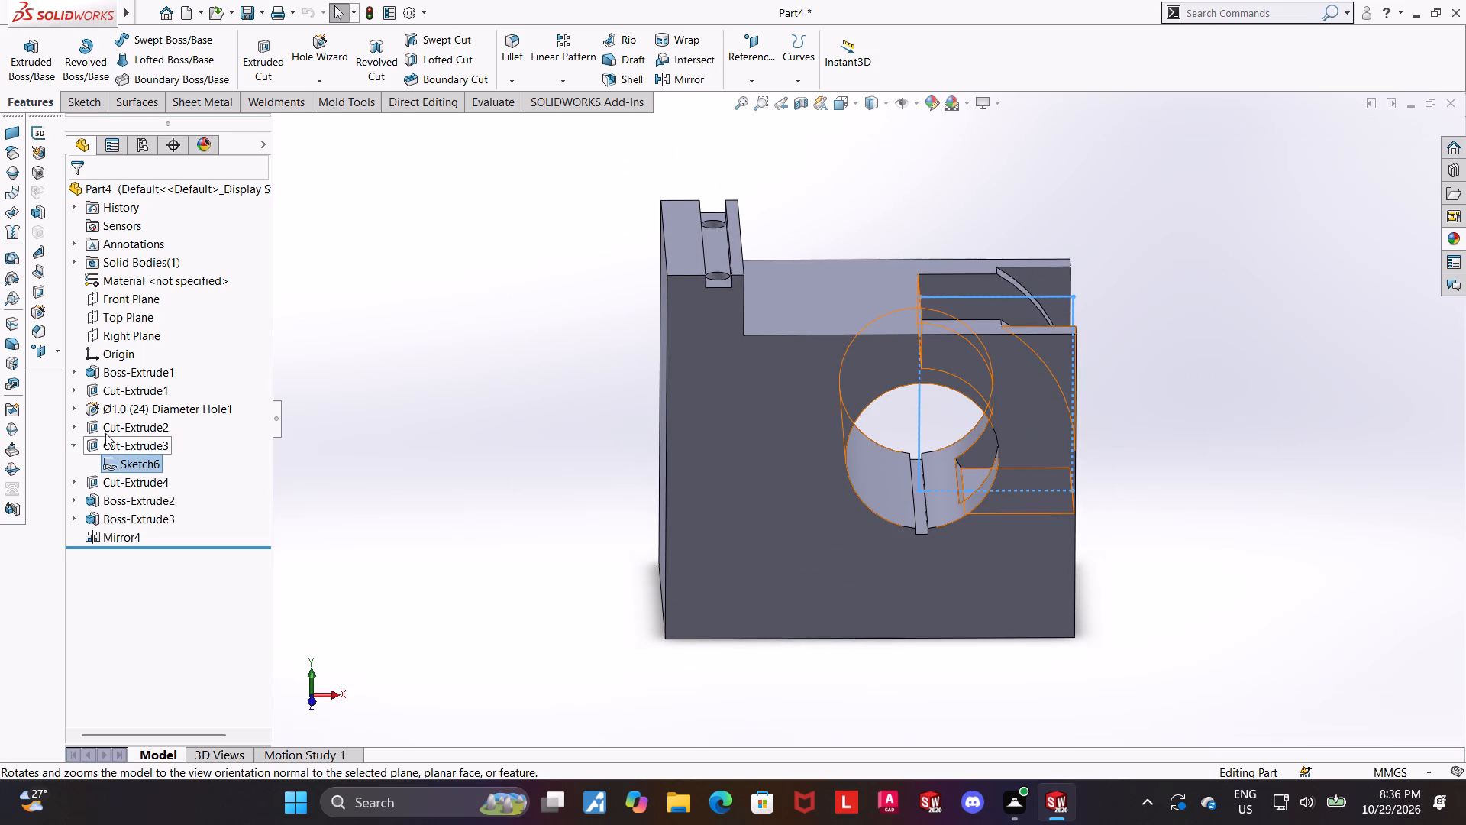
click(76, 431)
click(125, 450)
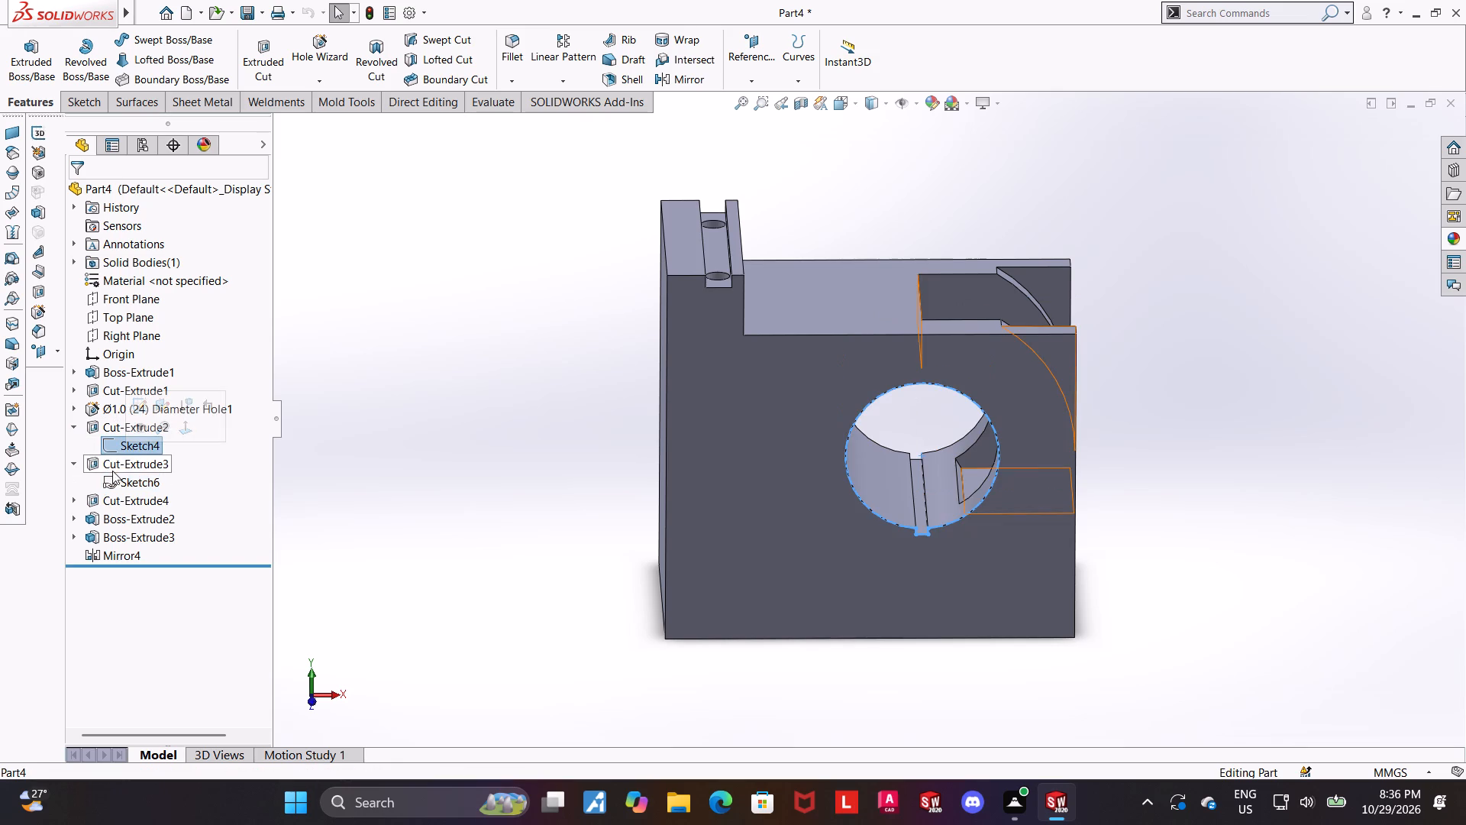
click(78, 429)
Open Sketch6 of Cut-Extrude3 for editing and view it normal to its plane.
click(122, 467)
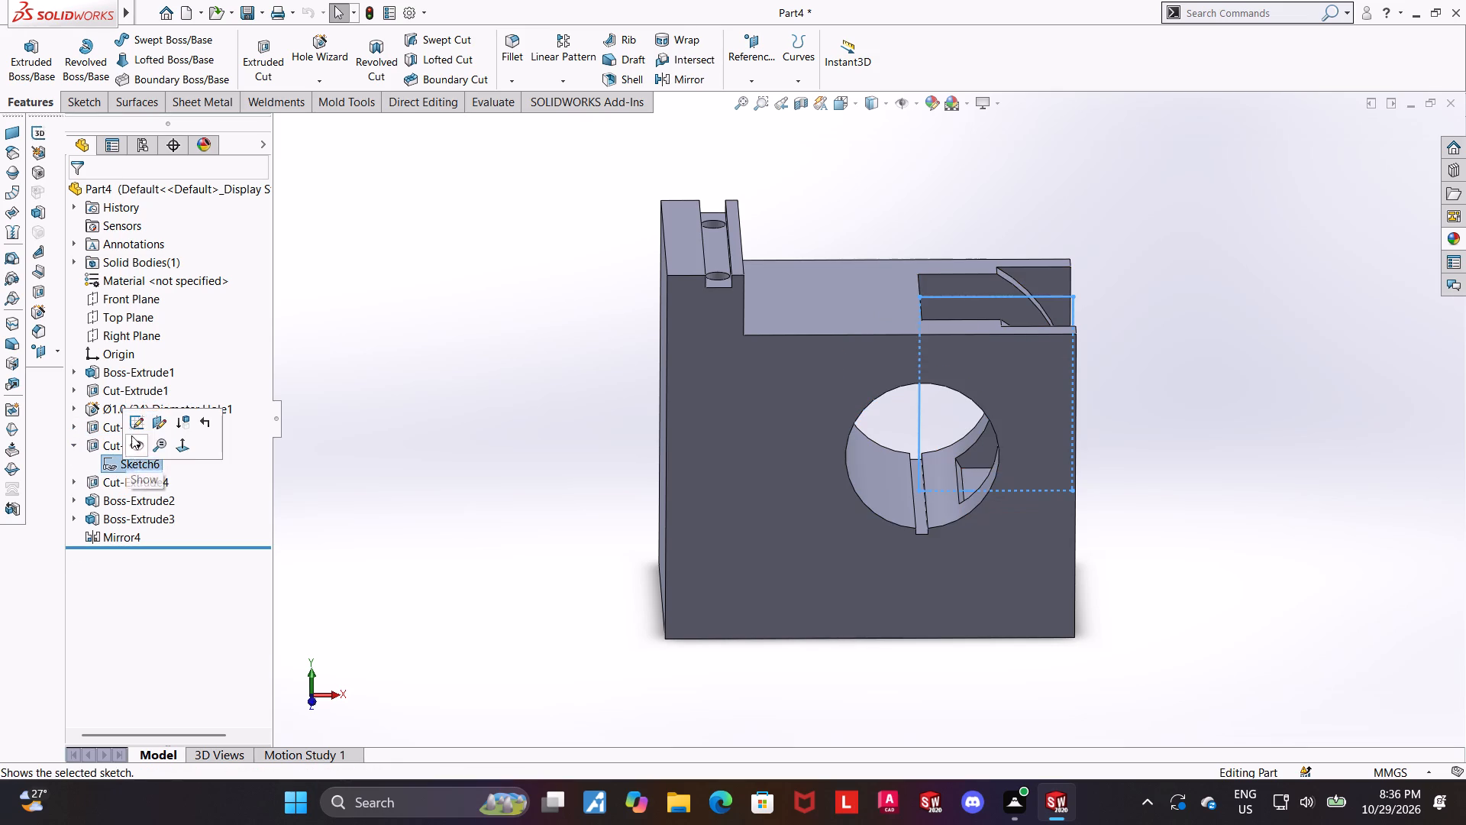
click(132, 425)
click(135, 460)
click(166, 439)
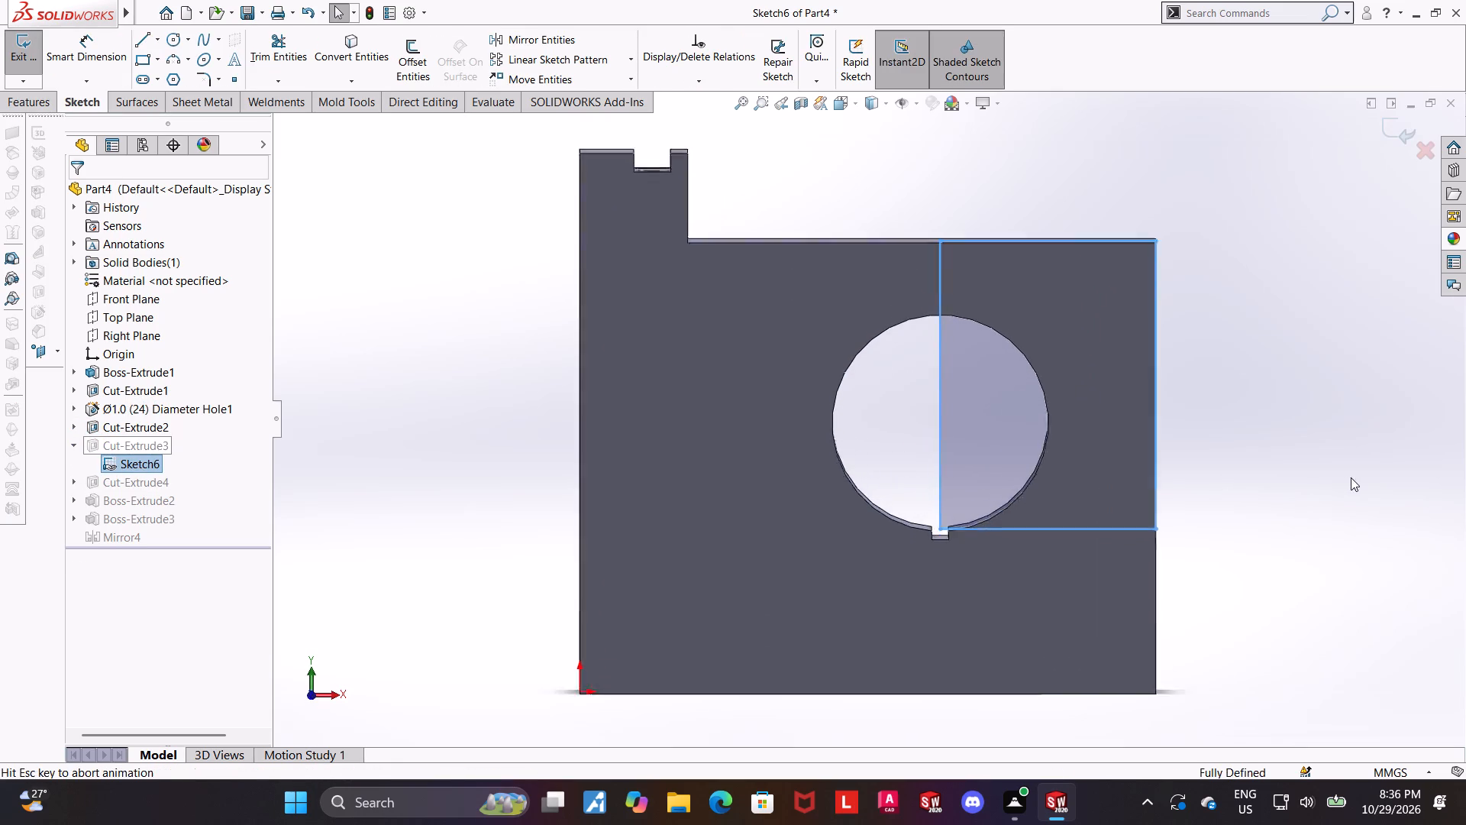
scroll(1348, 477, up, 1)
click(1242, 466)
scroll(1235, 419, down, 2)
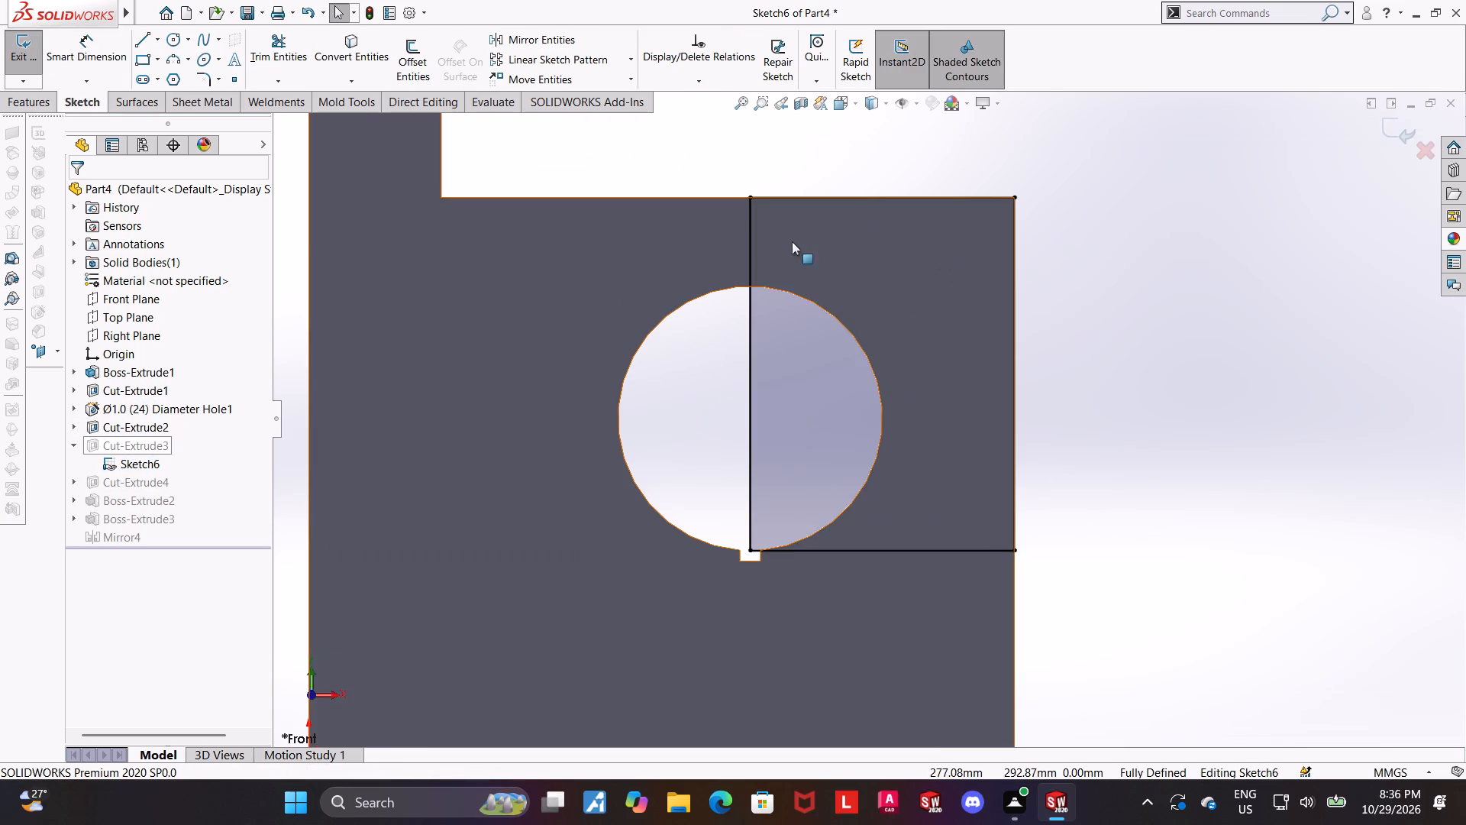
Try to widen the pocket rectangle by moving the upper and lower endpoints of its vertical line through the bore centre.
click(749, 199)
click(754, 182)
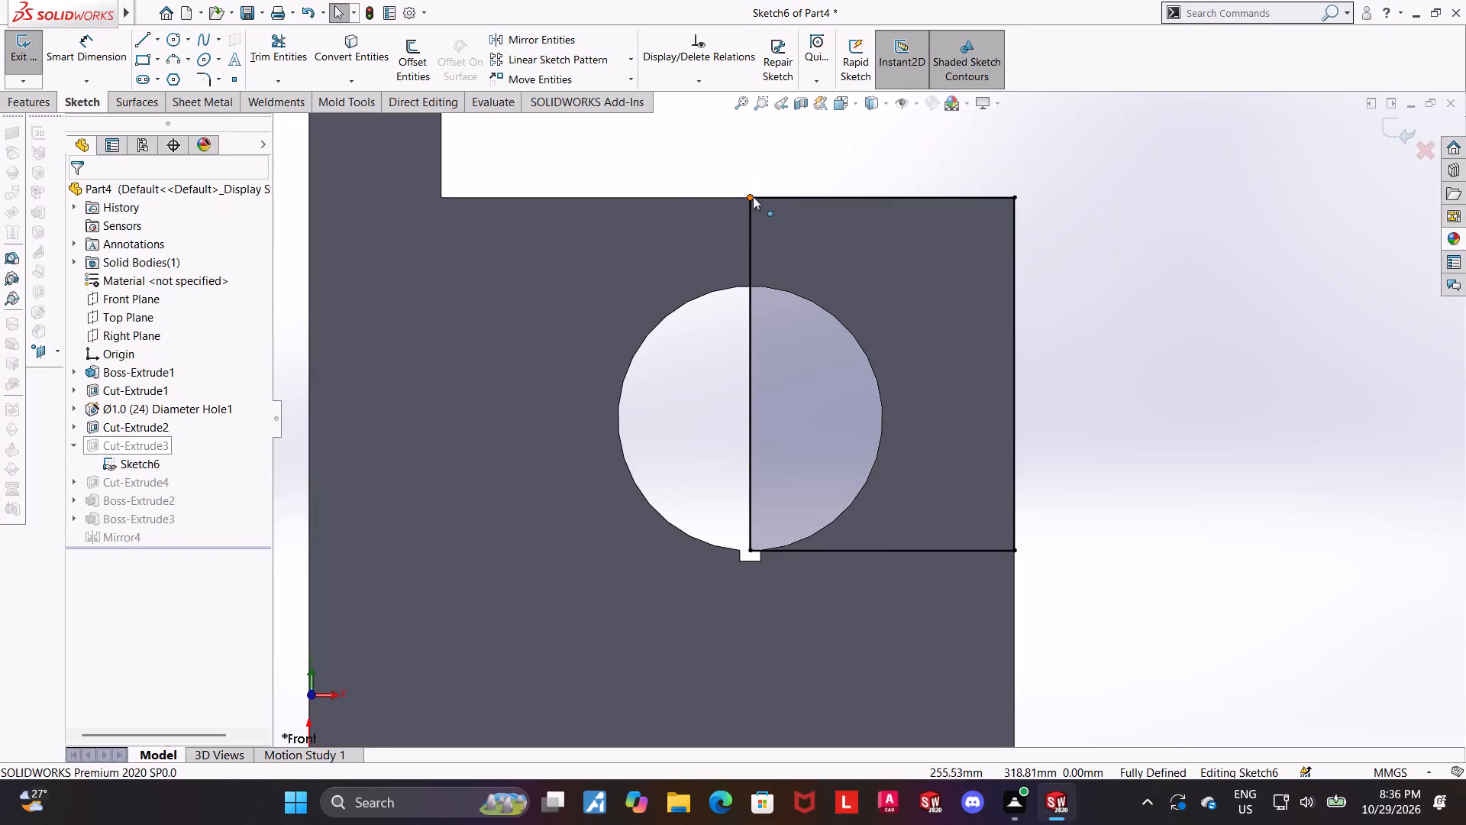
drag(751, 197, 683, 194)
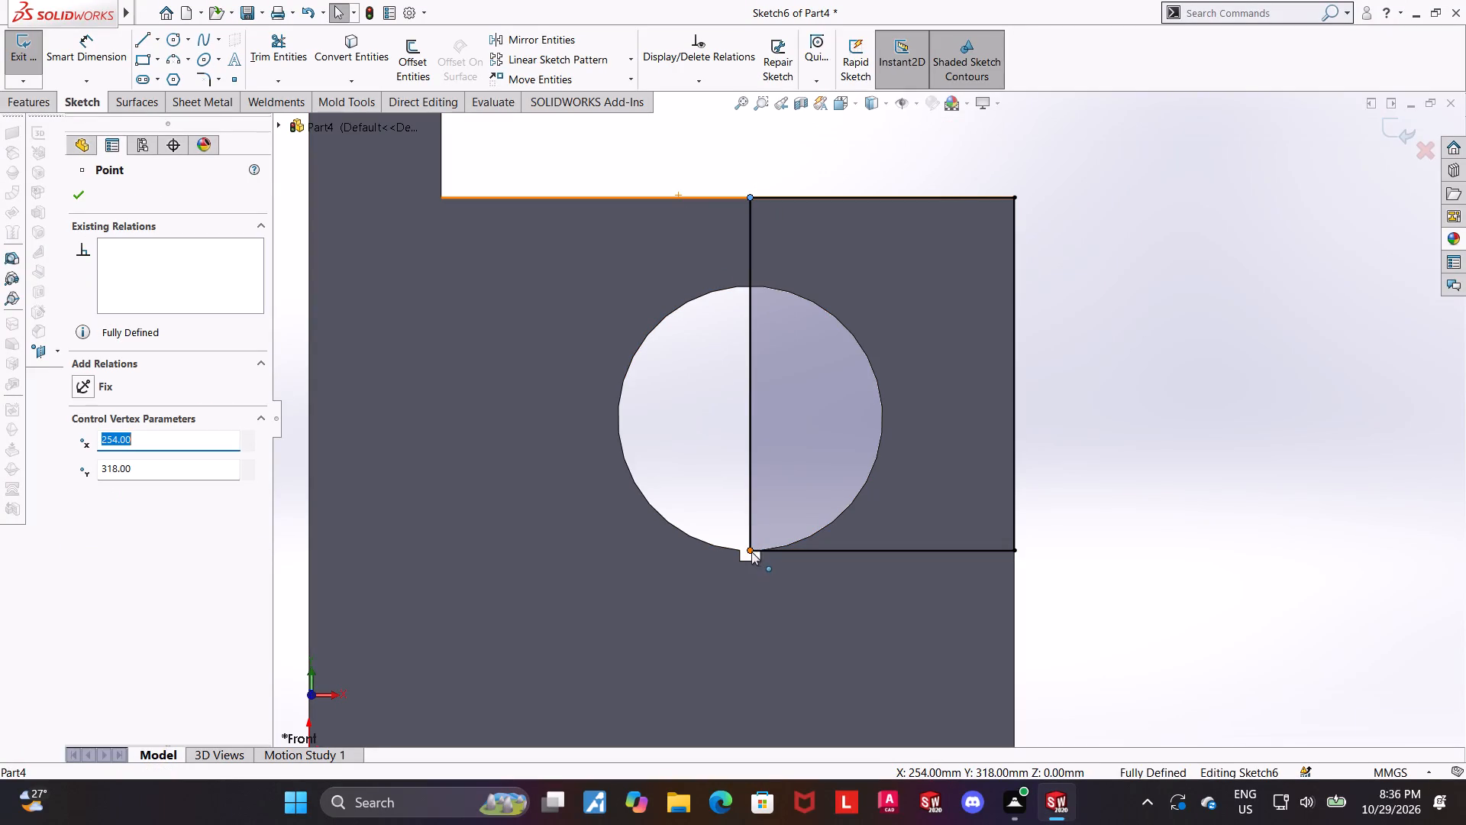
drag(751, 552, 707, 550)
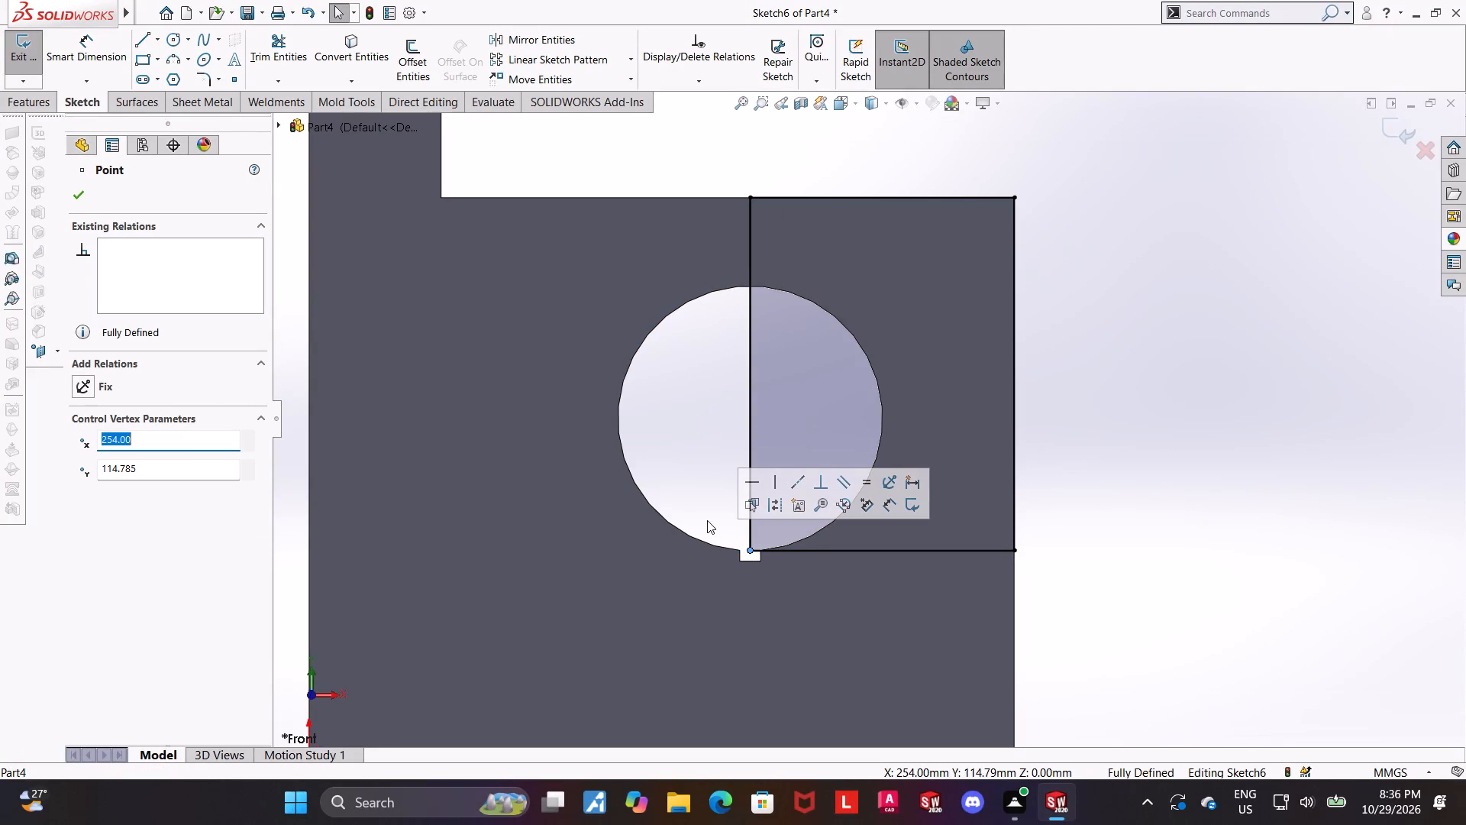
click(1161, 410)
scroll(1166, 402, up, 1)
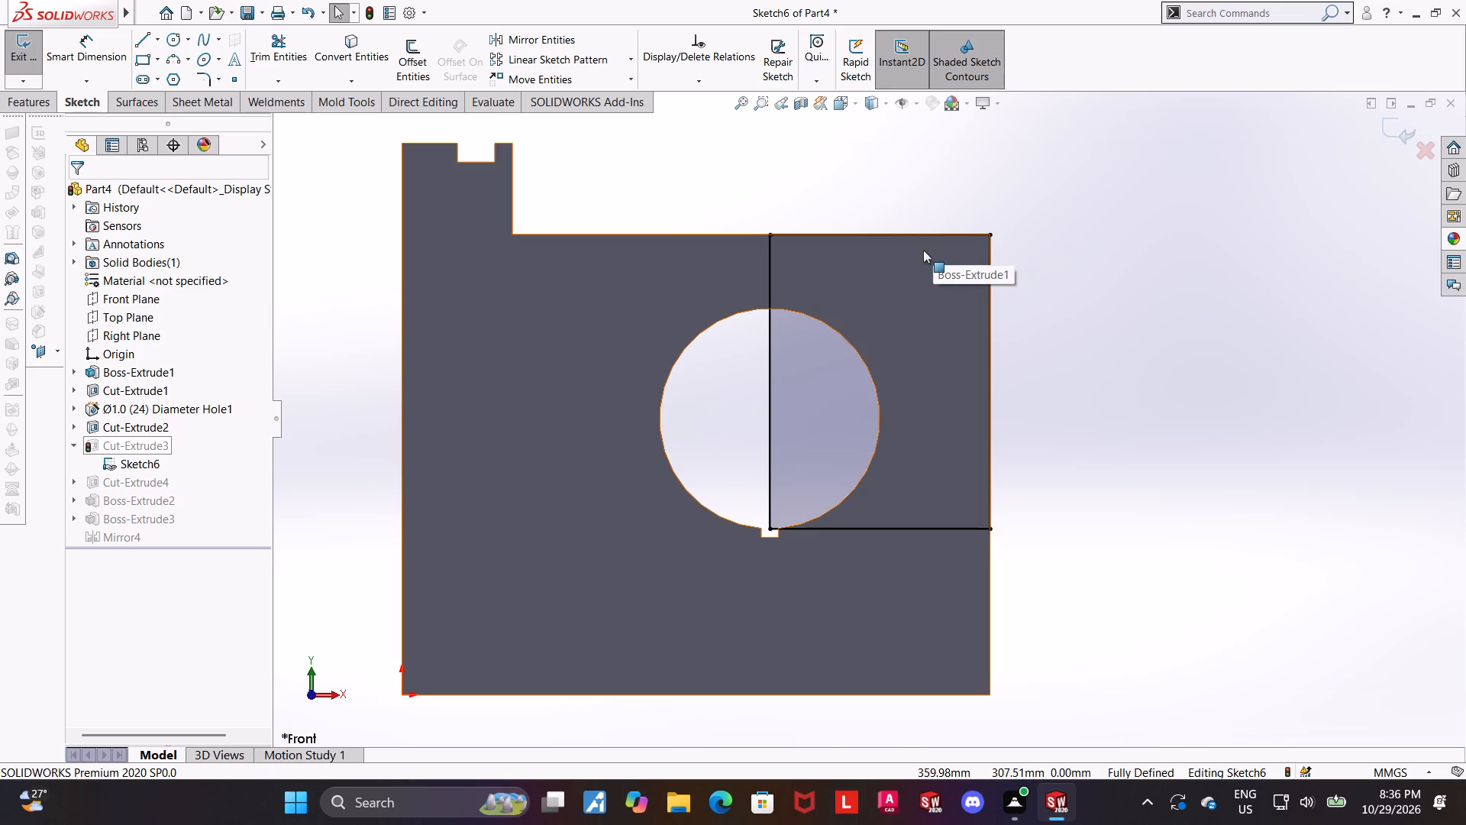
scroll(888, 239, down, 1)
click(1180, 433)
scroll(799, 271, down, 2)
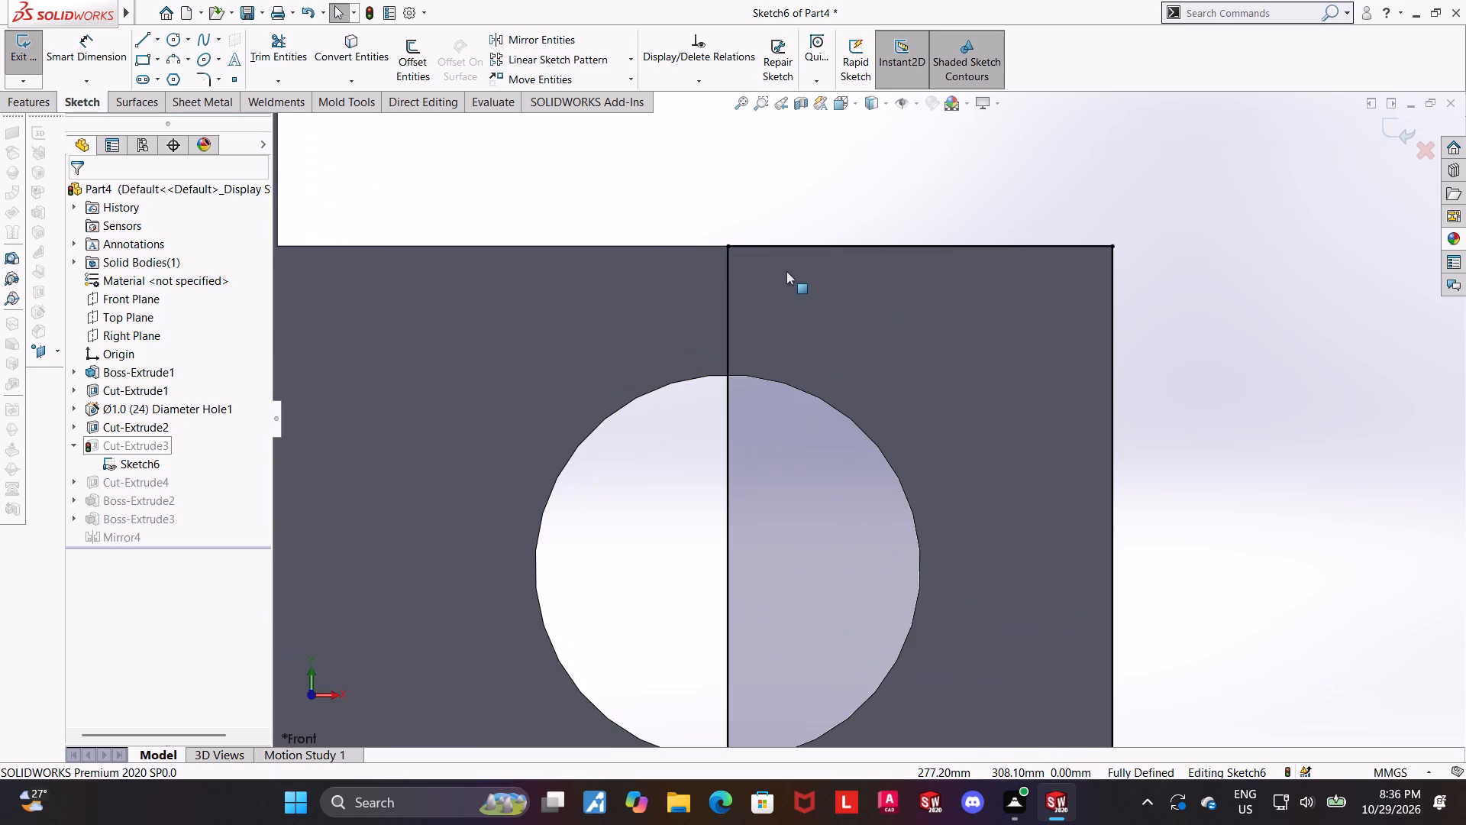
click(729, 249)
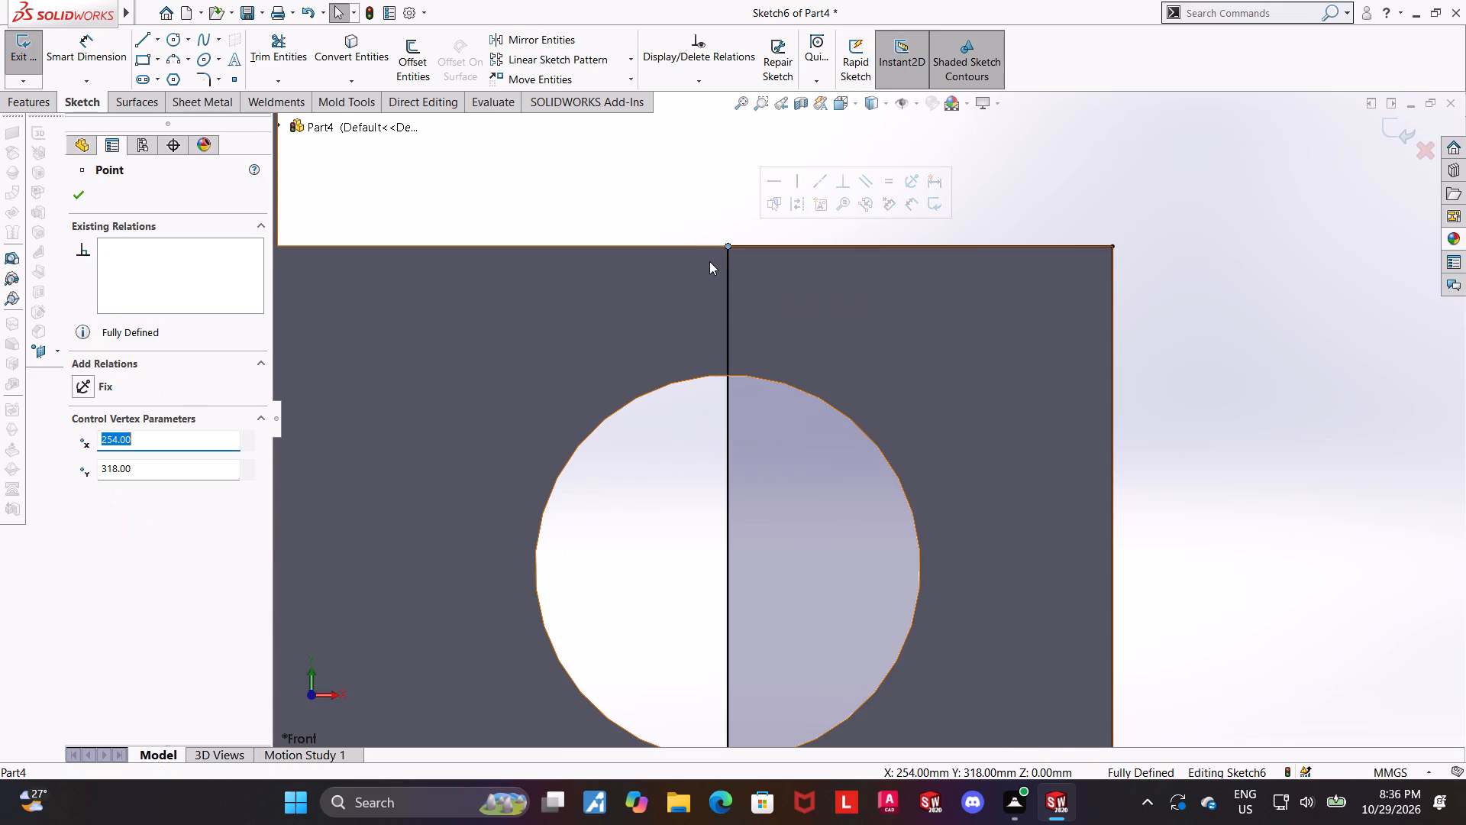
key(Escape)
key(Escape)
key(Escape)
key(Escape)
Trim away the pocket rectangle's vertical line through the bore centre.
click(263, 50)
scroll(551, 260, up, 3)
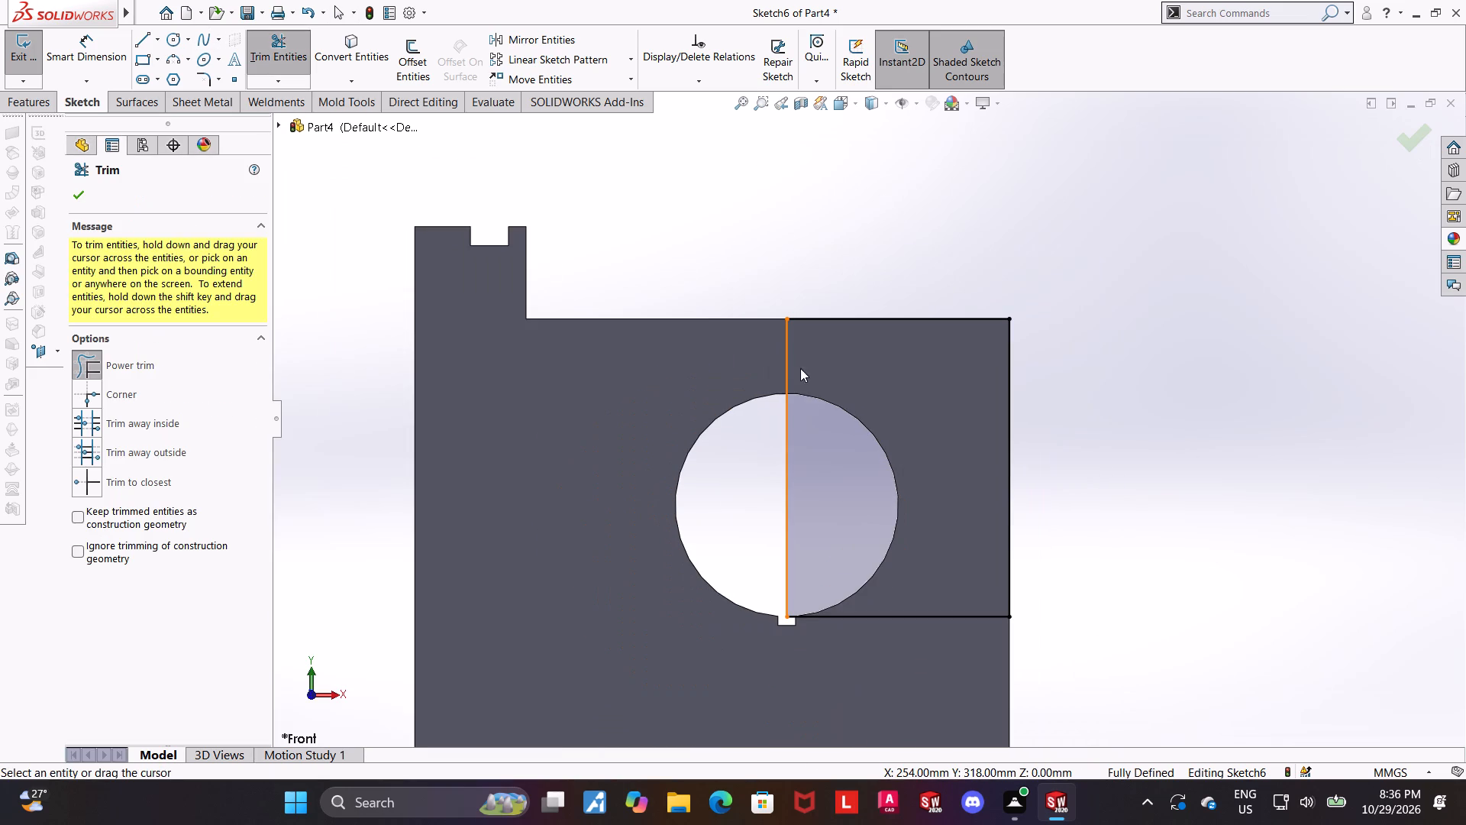
scroll(975, 463, up, 1)
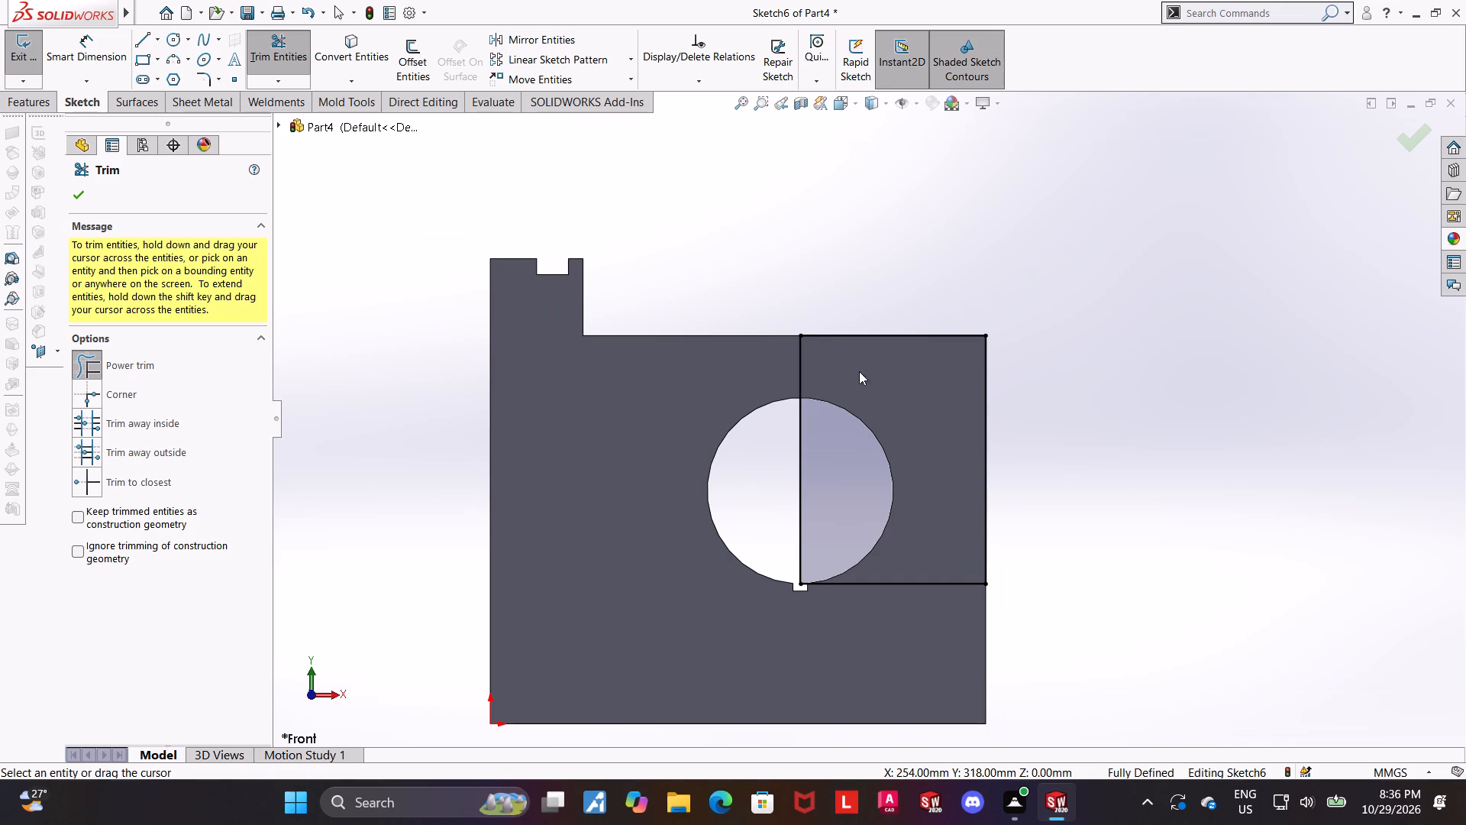
drag(847, 366, 768, 367)
key(Escape)
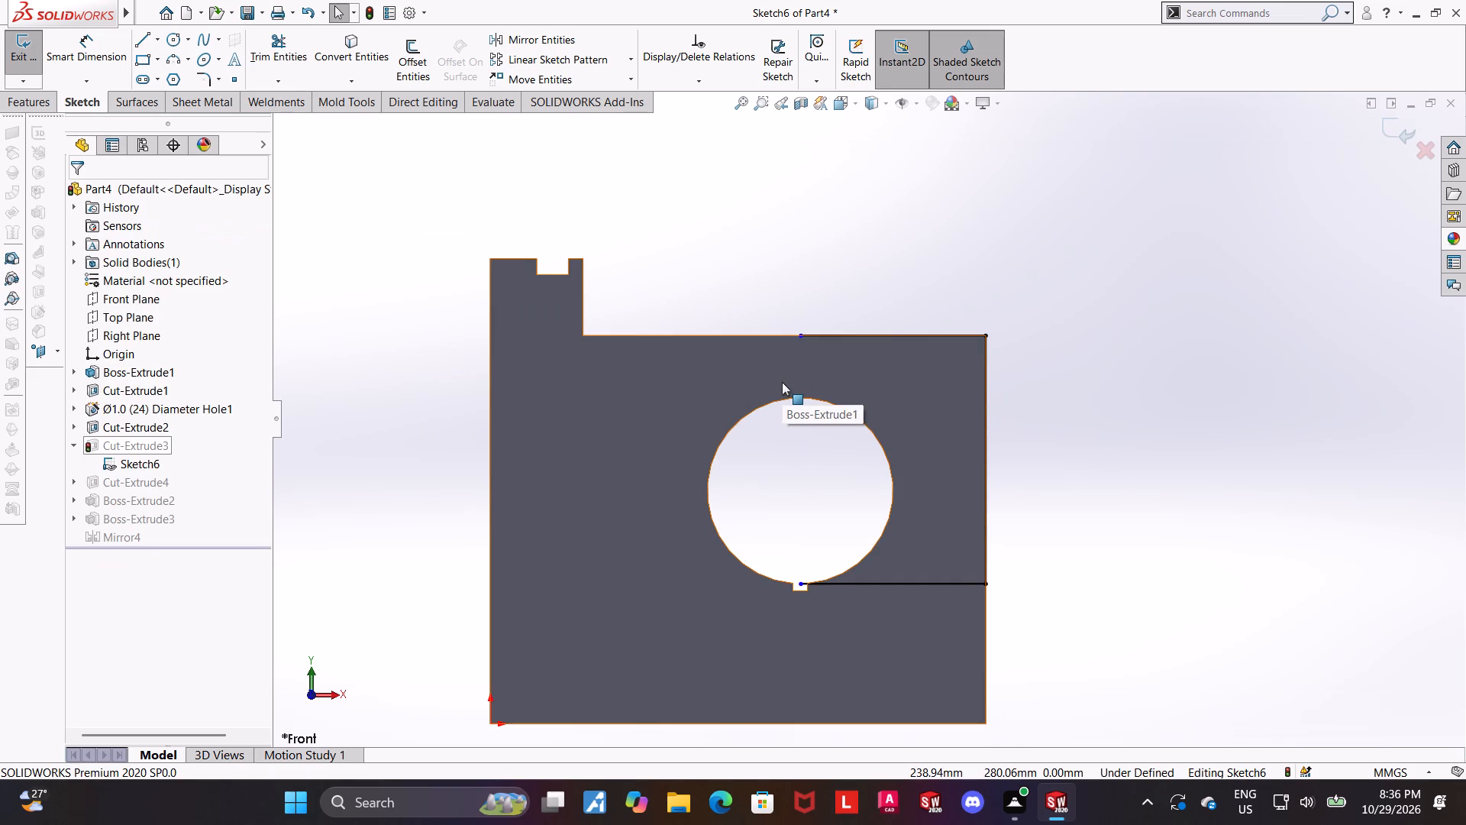
Extend the open end of the pocket profile's top line past the bore centre to about X = 232 mm.
scroll(961, 526, down, 2)
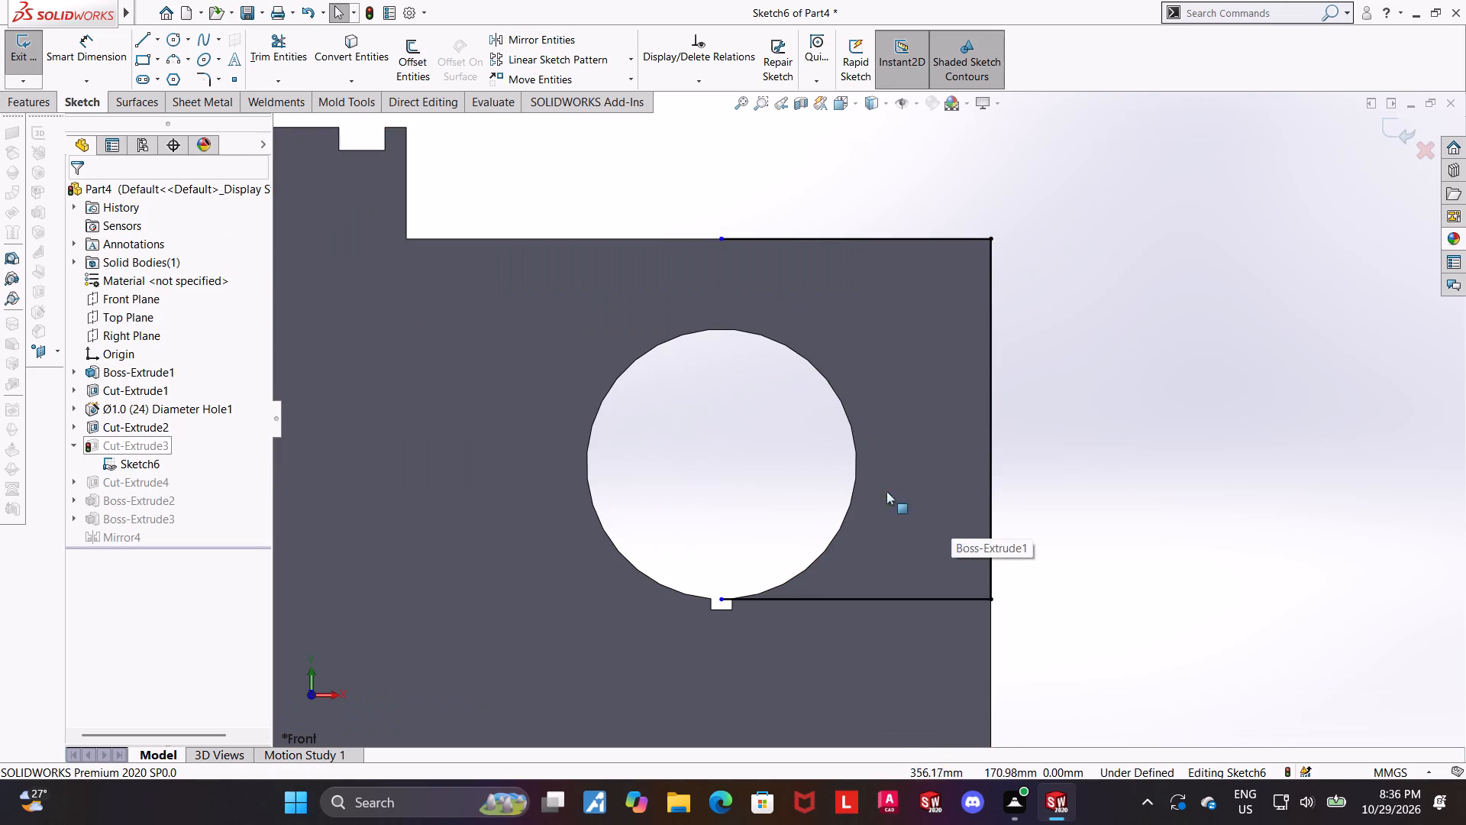
click(142, 45)
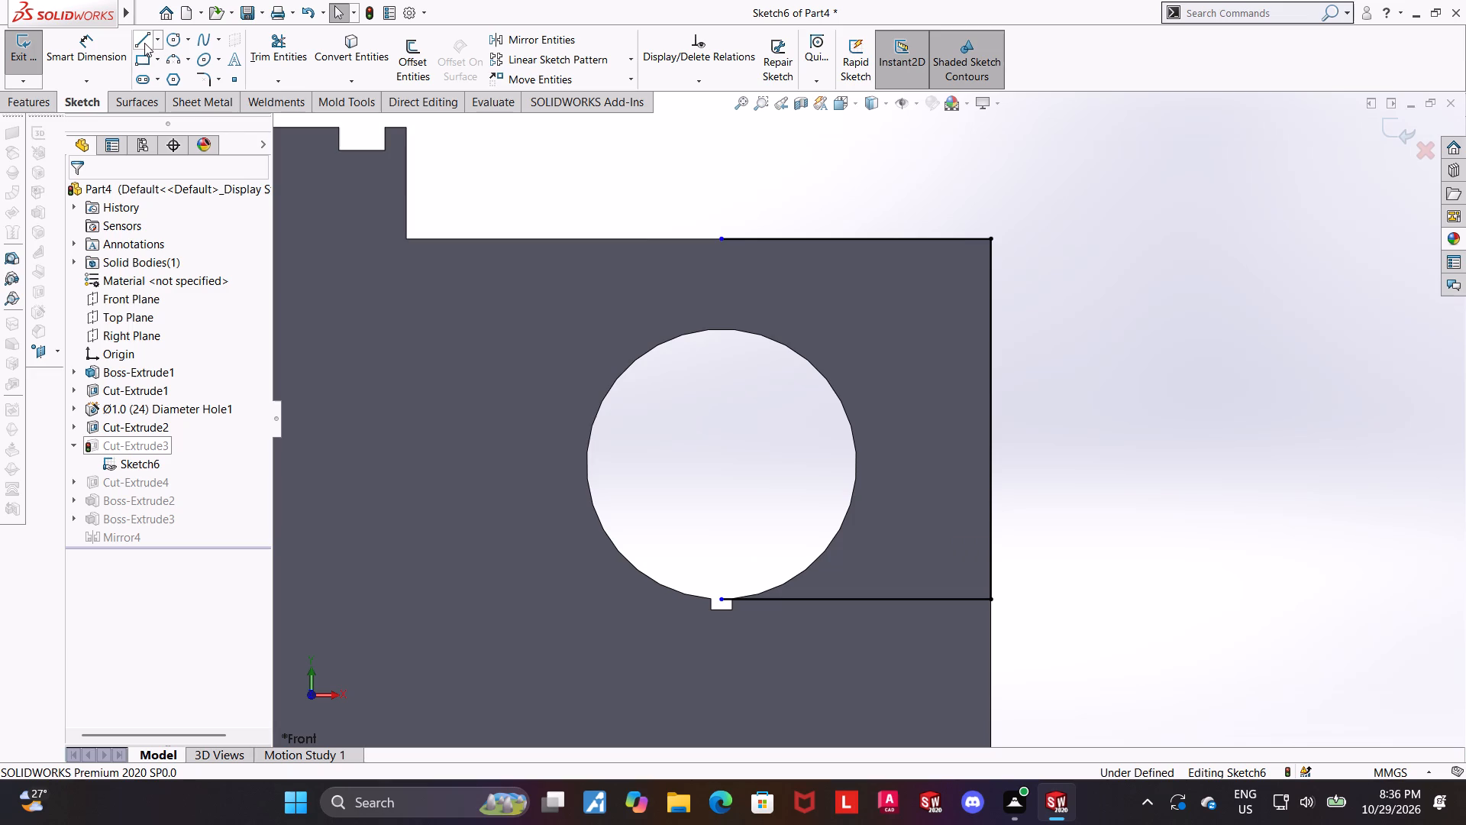
key(Escape)
drag(717, 239, 691, 240)
key(Escape)
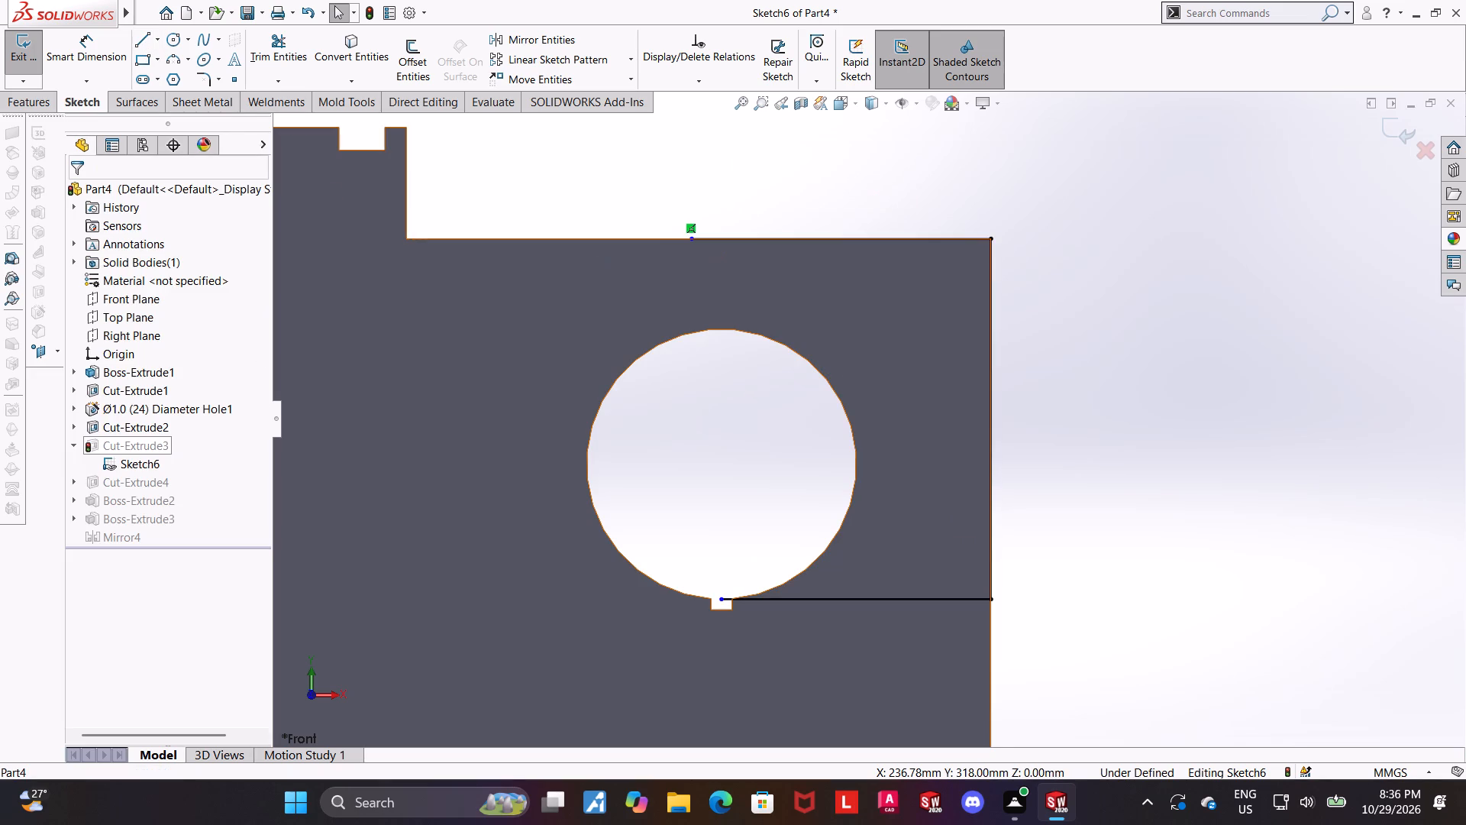
click(689, 238)
key(Escape)
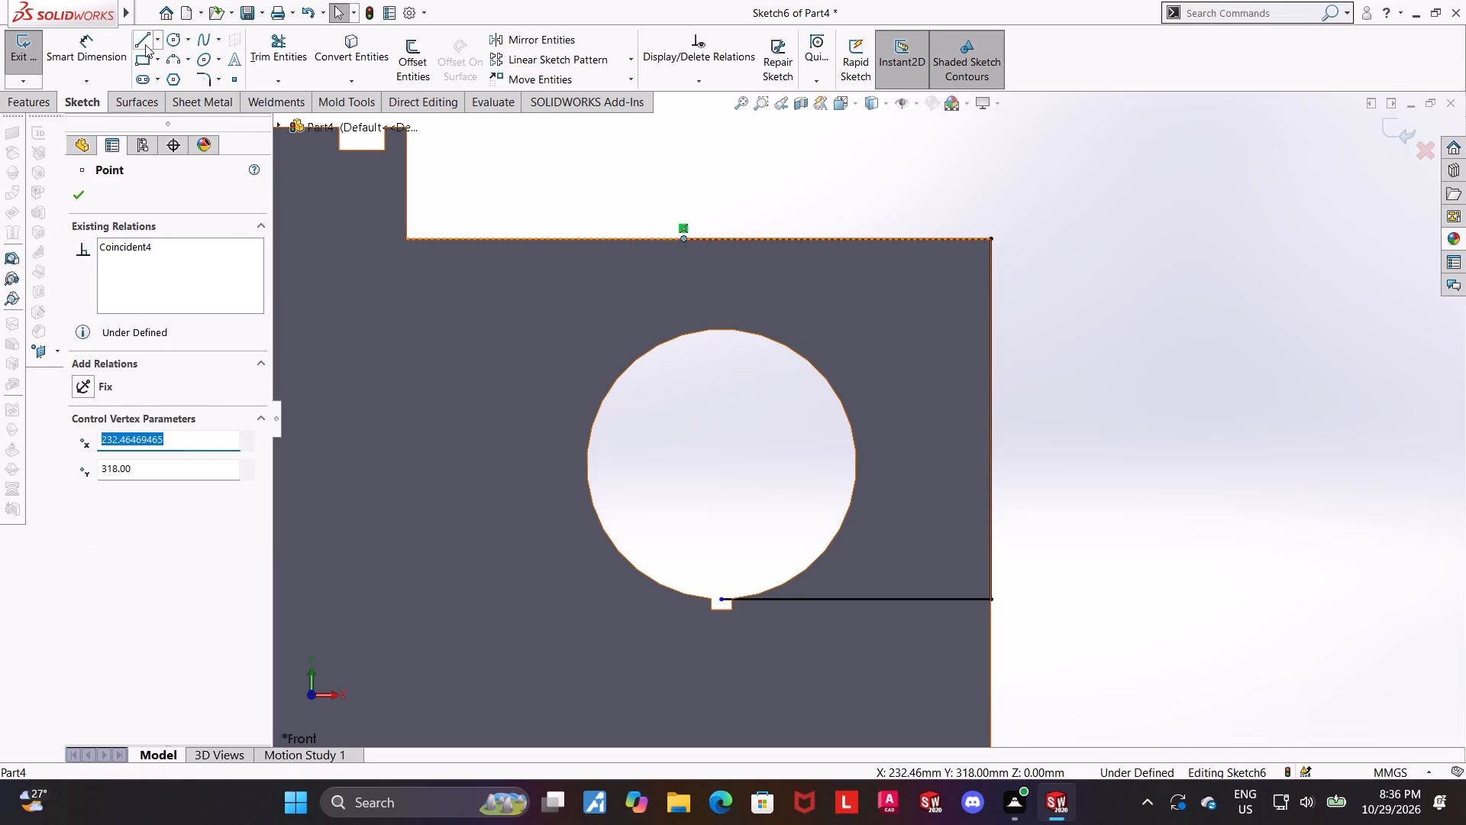
Draw a vertical line about 190 mm long down from the extended top line's open end, across the bore.
click(144, 44)
scroll(768, 324, up, 1)
scroll(817, 529, down, 1)
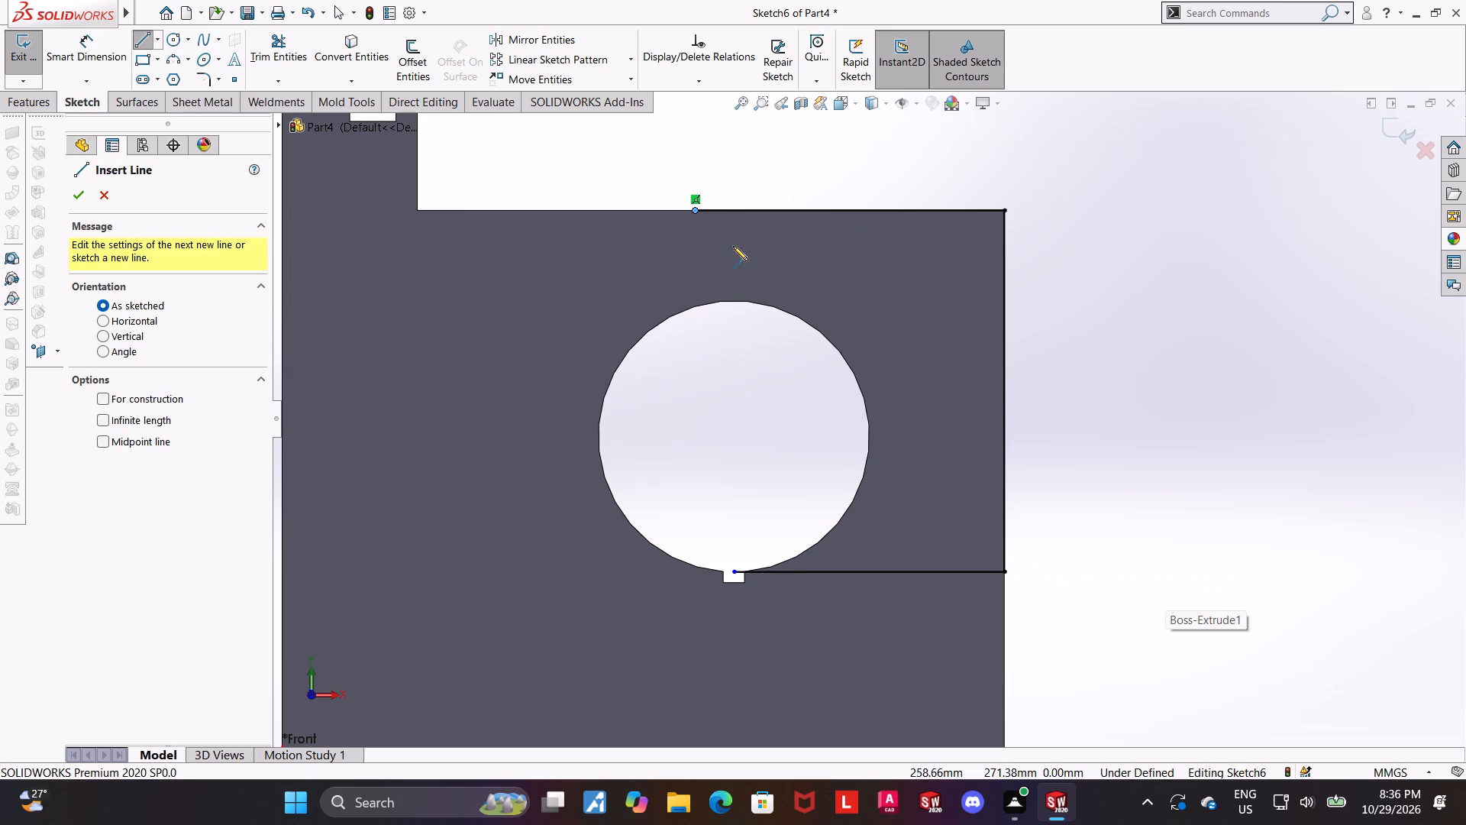
click(696, 209)
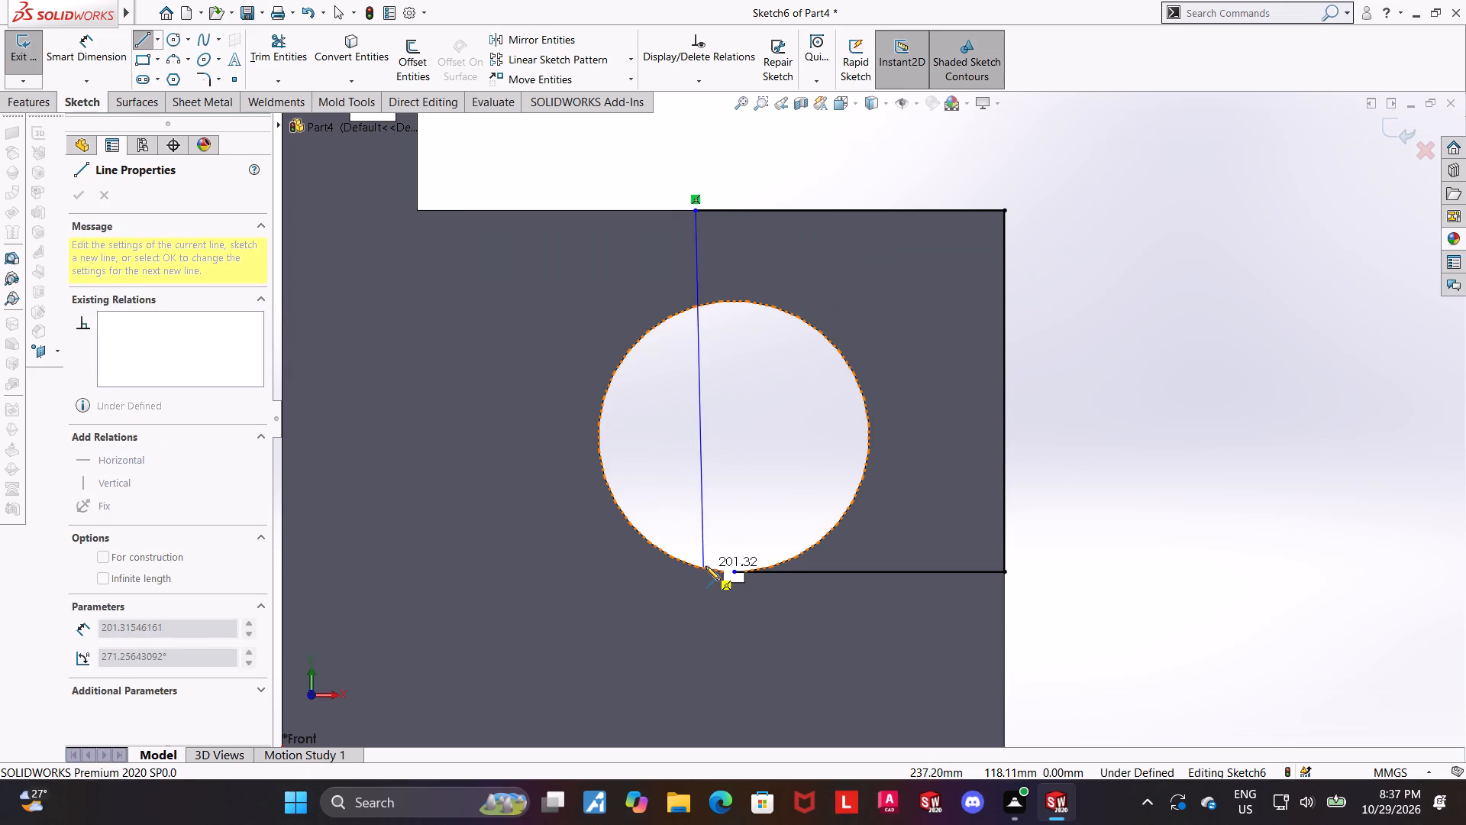
scroll(712, 563, down, 2)
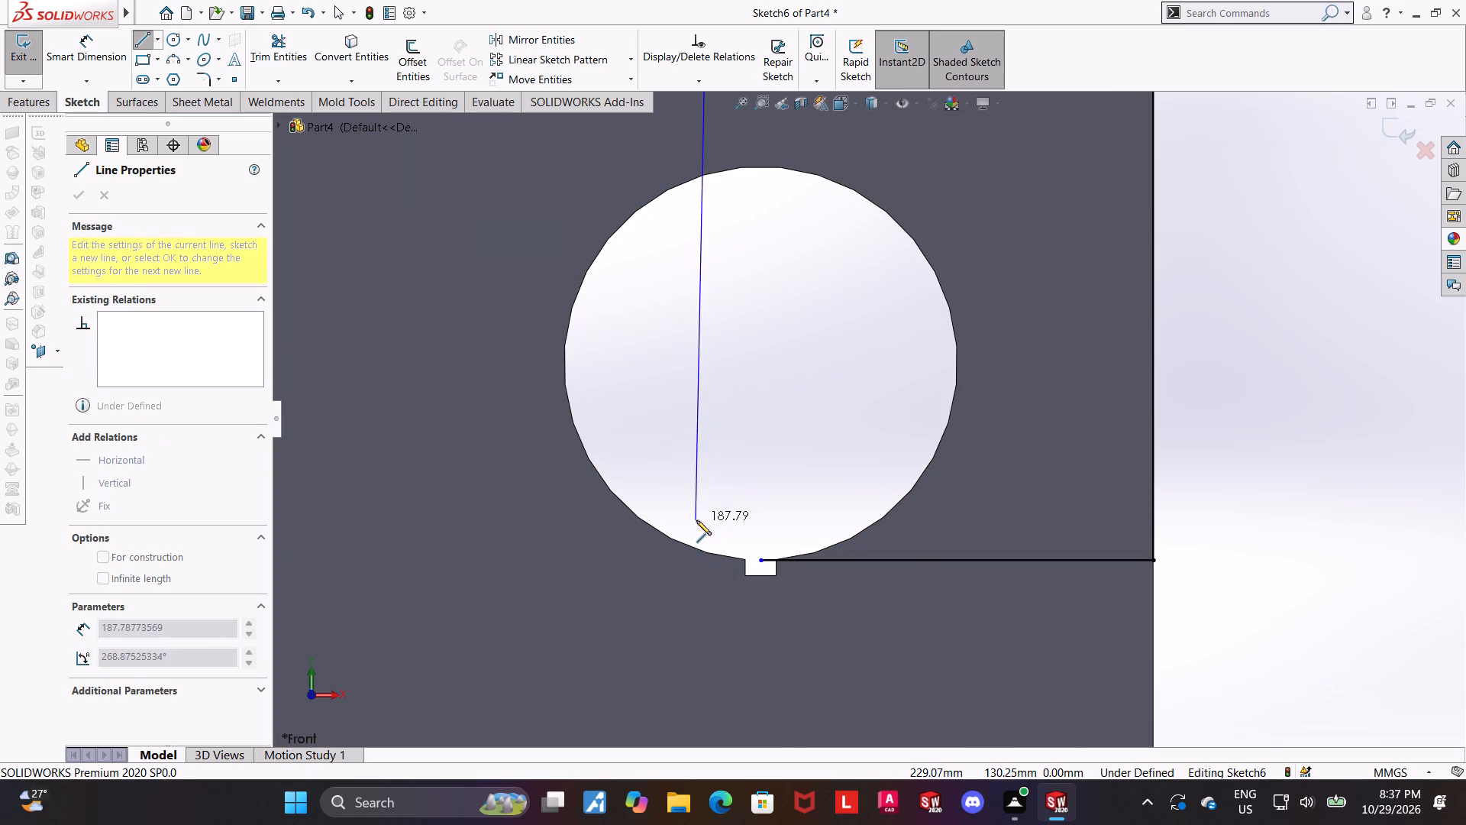
click(702, 526)
key(Escape)
Merge the new vertical line's lower endpoint with the bottom line's open endpoint to close the pocket profile.
click(764, 564)
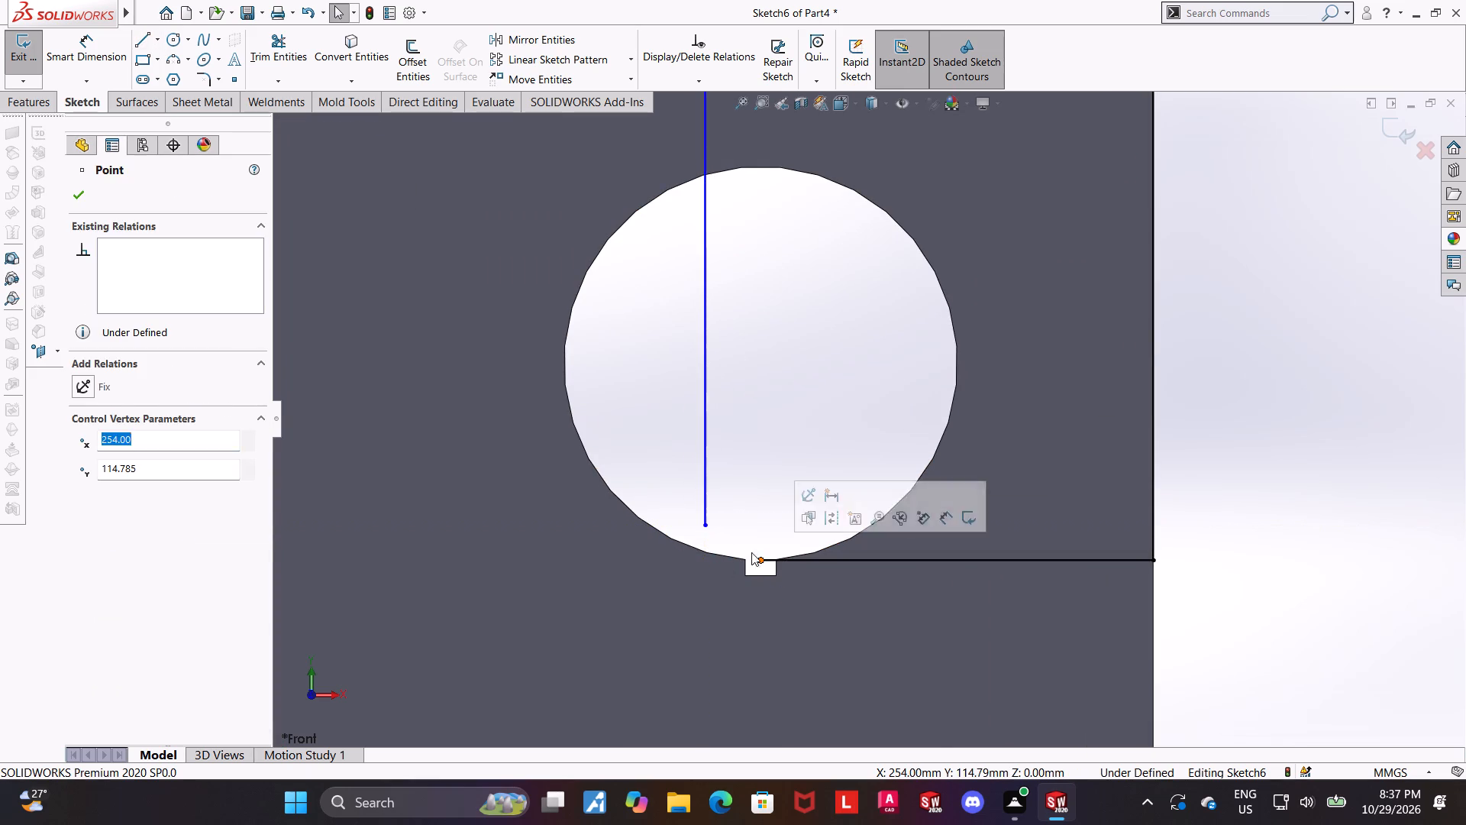
ctrl+click(704, 525)
click(89, 530)
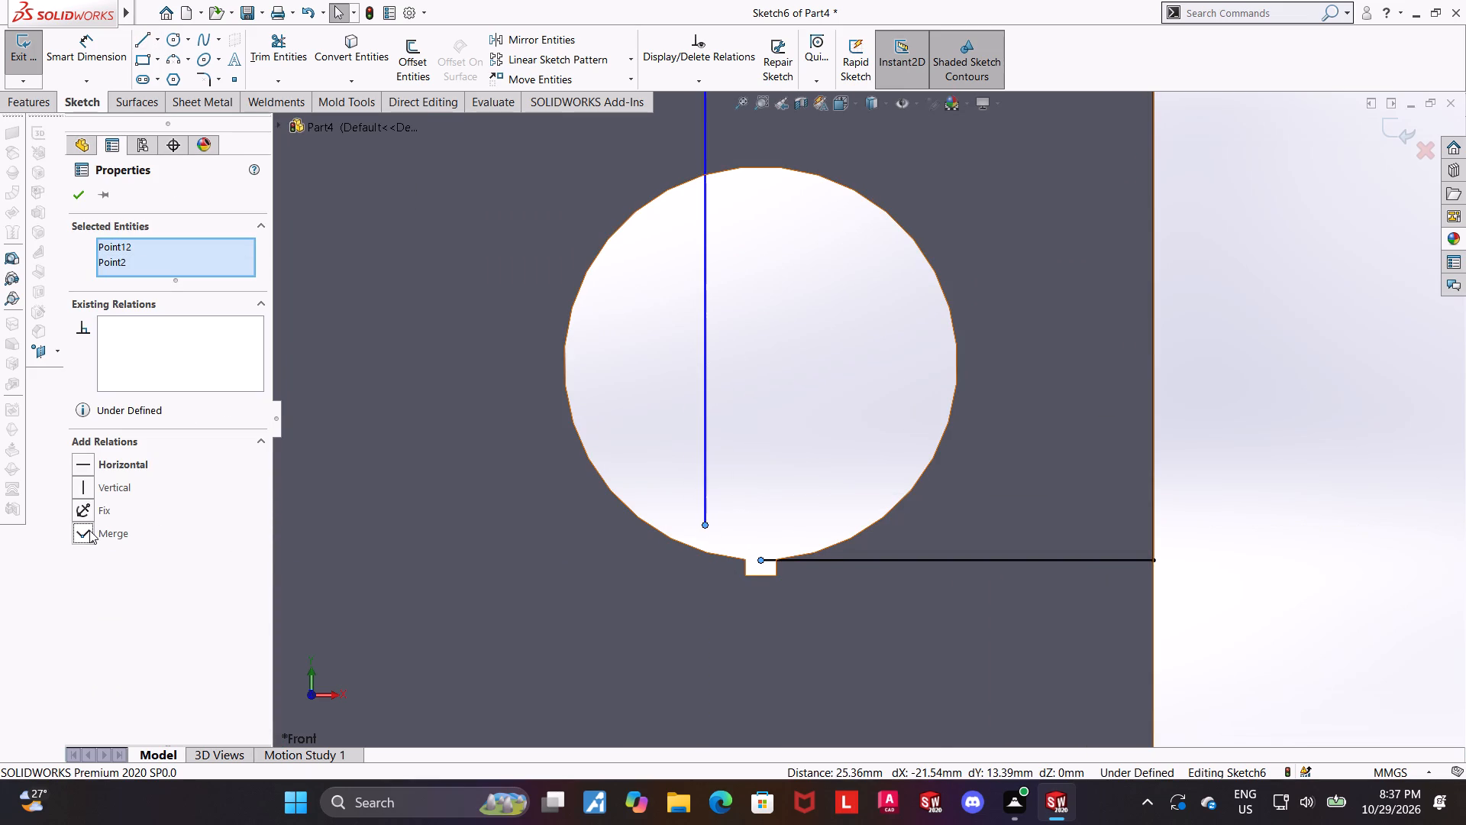
scroll(748, 531, up, 4)
key(Escape)
Dimension the pocket profile's width between its two vertical lines as 175 mm.
scroll(1030, 242, down, 1)
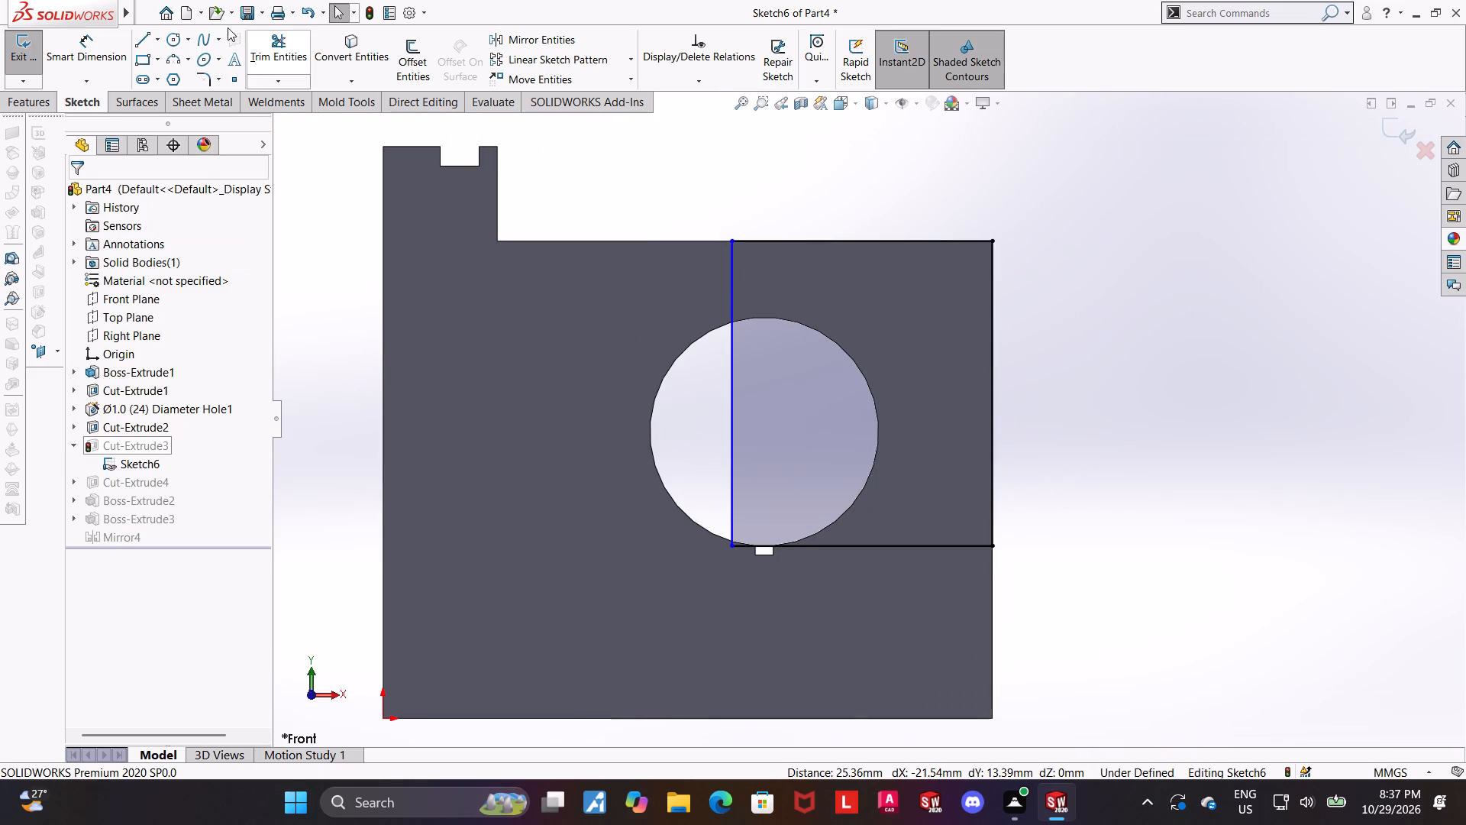
click(92, 45)
click(734, 405)
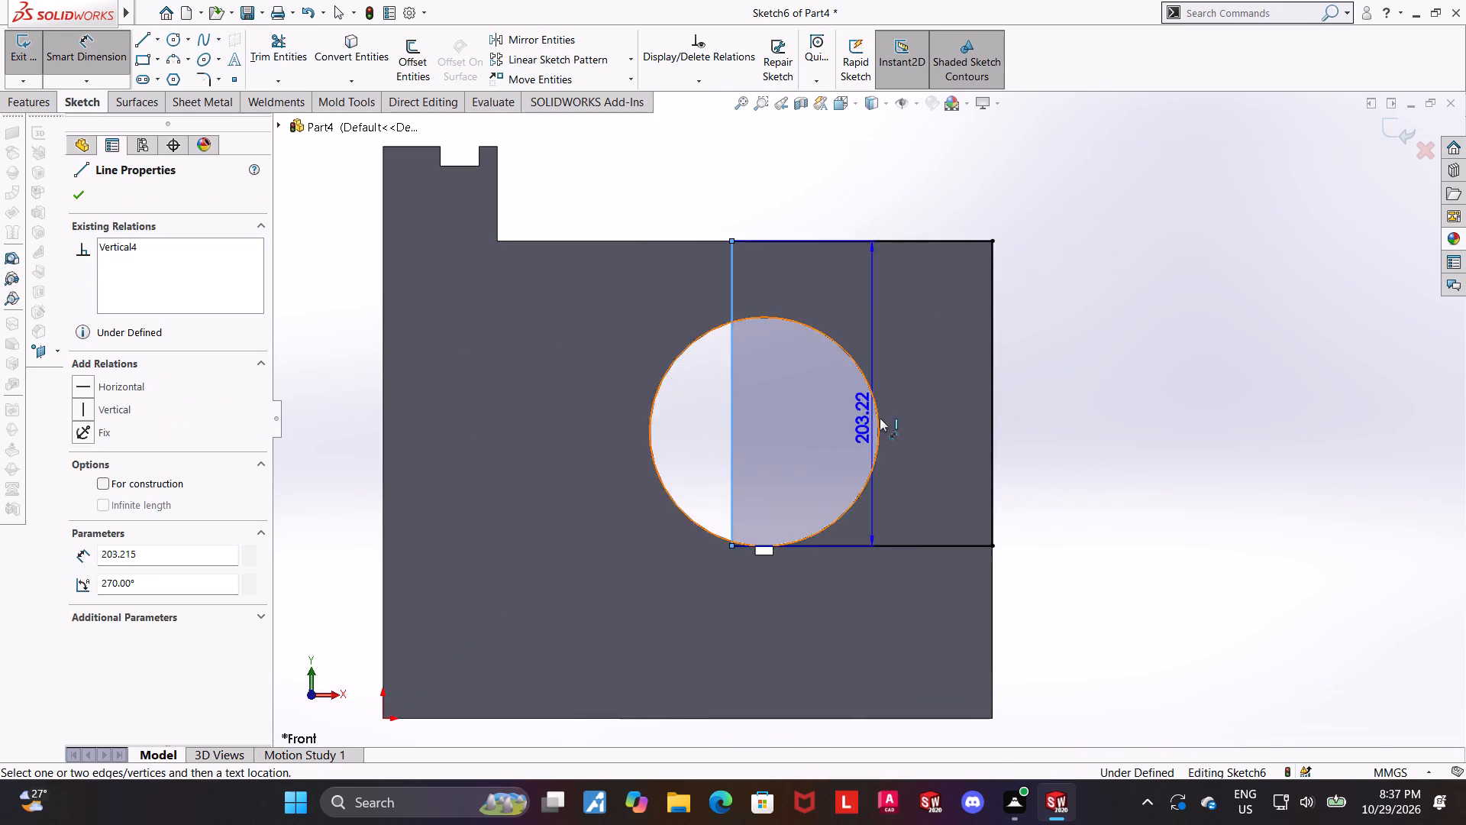
click(989, 422)
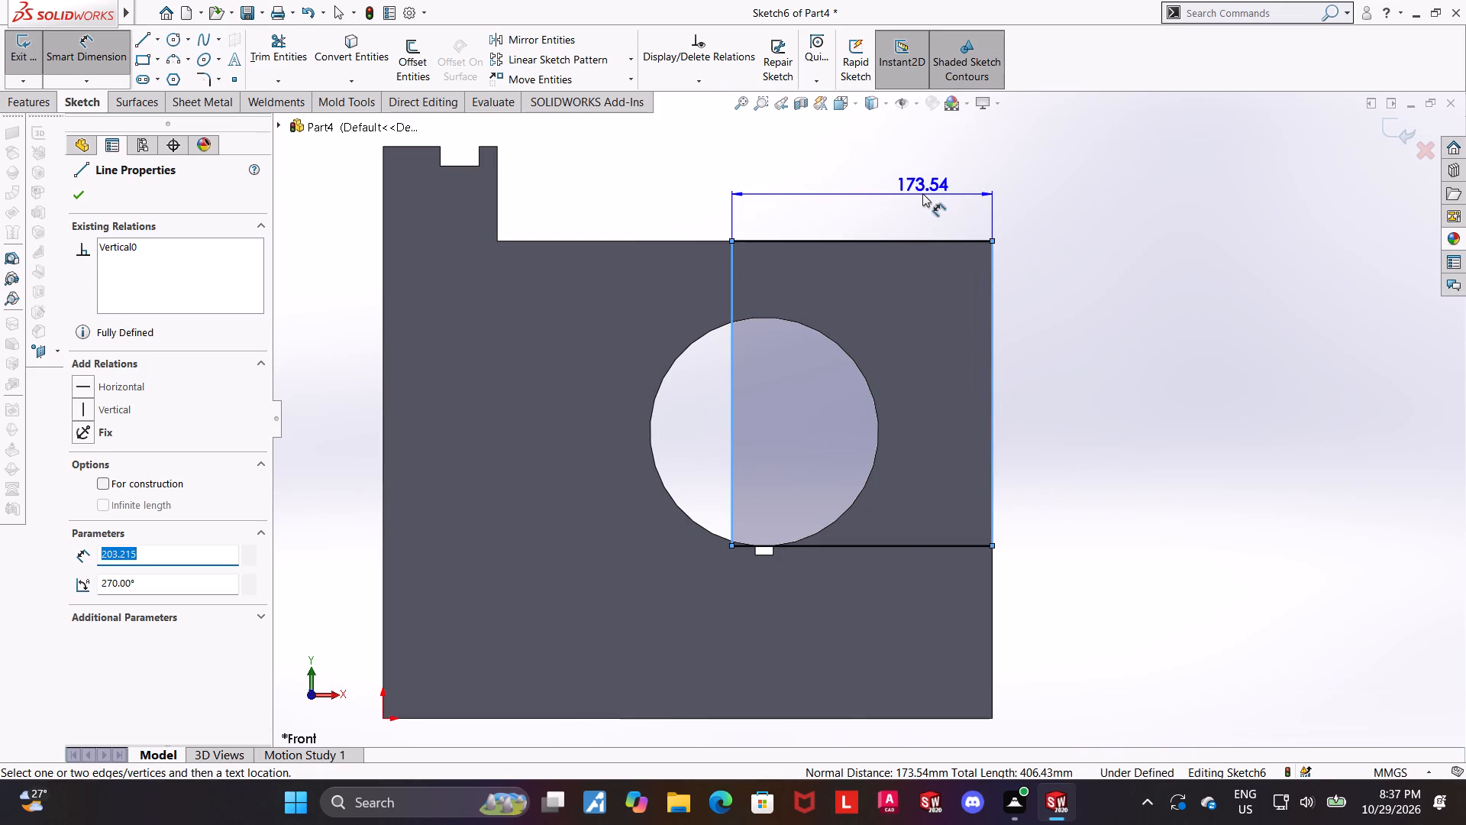
click(922, 193)
text(152)
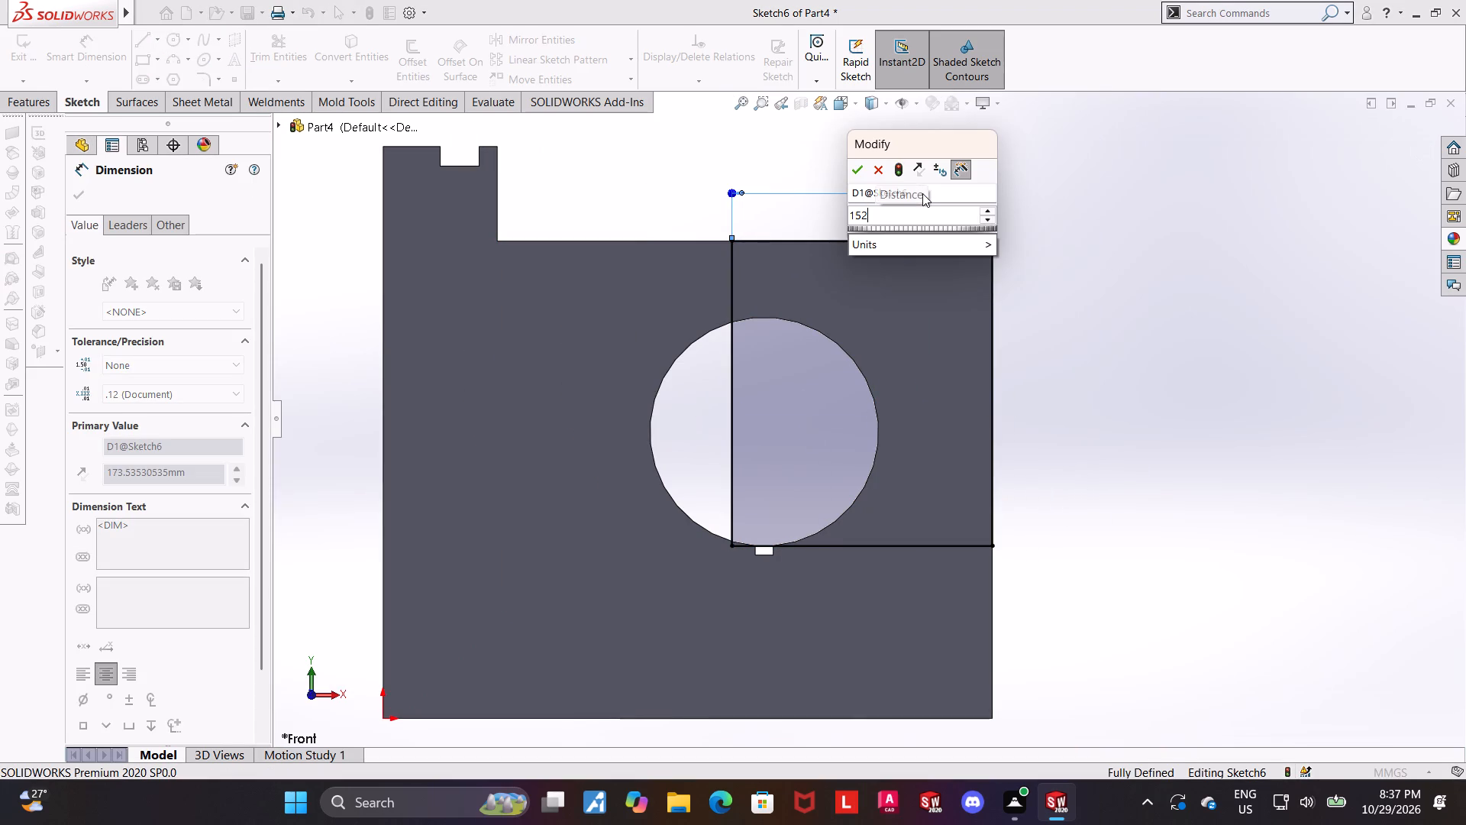
key(shift+plus)
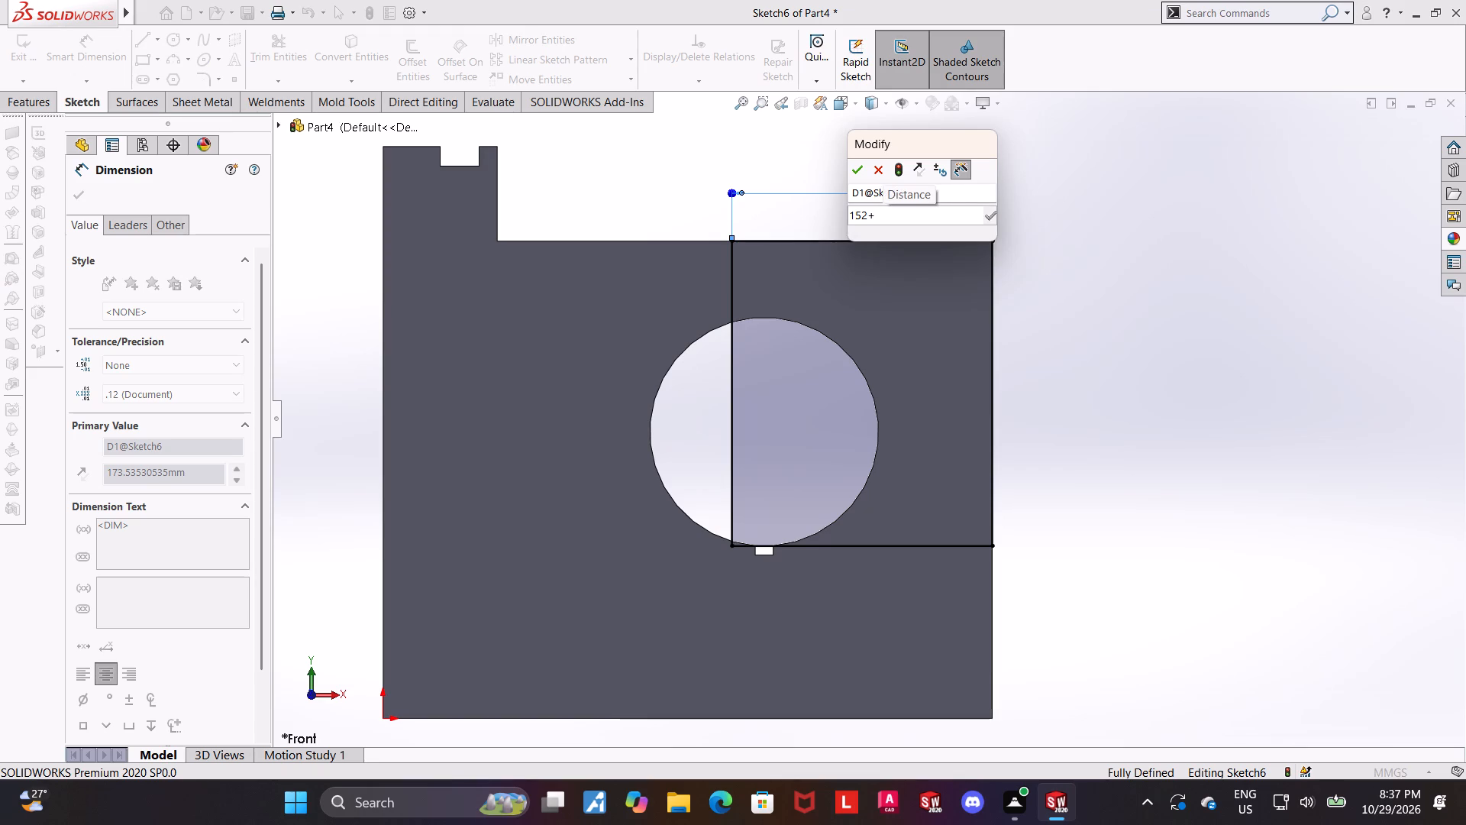
text(23)
key(Return)
key(Escape)
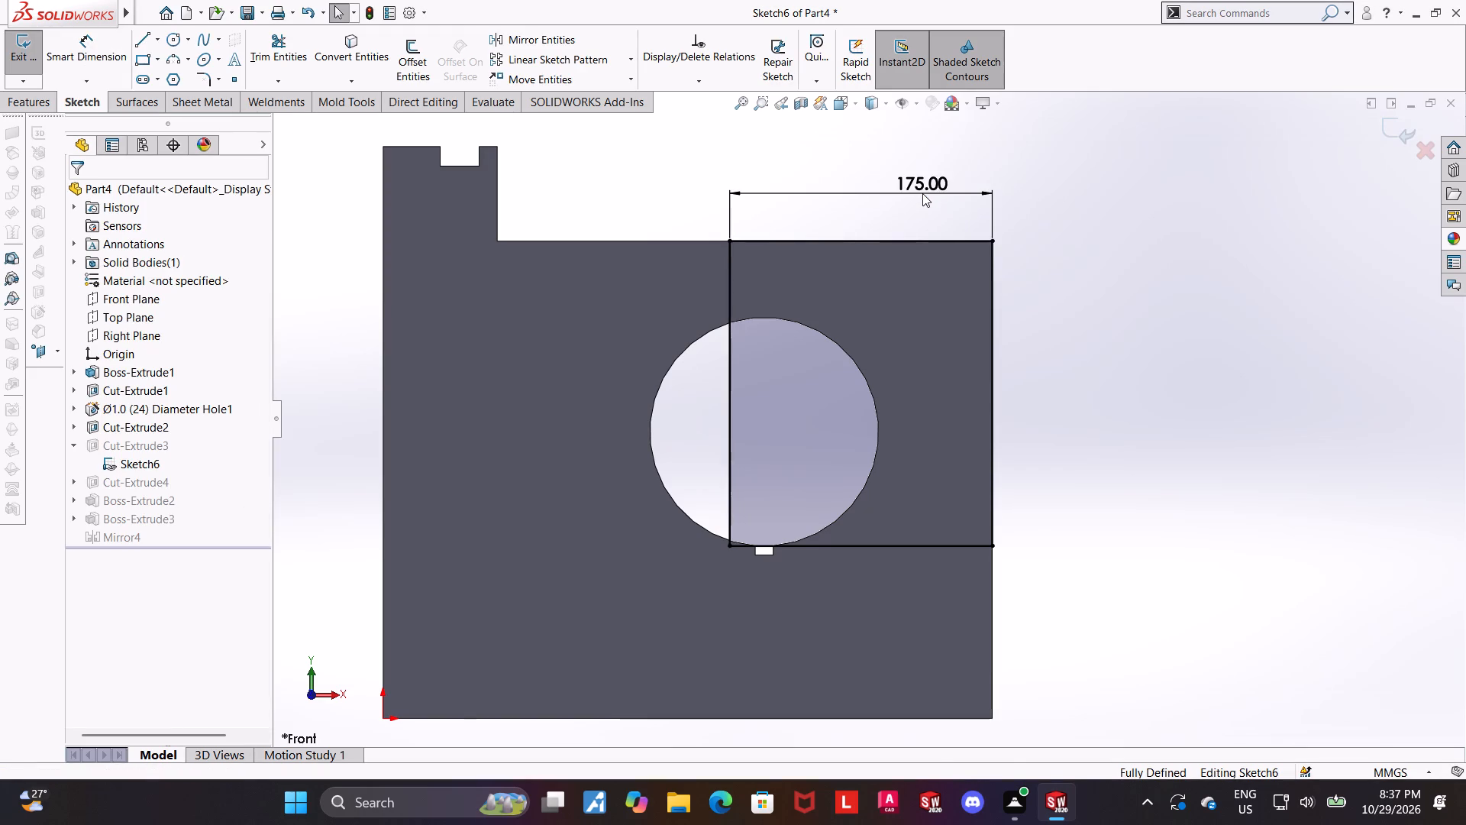
Exit the pocket sketch so the part rebuilds with the revised pocket profile.
scroll(1205, 293, up, 1)
middle_drag(1203, 236, 1165, 267)
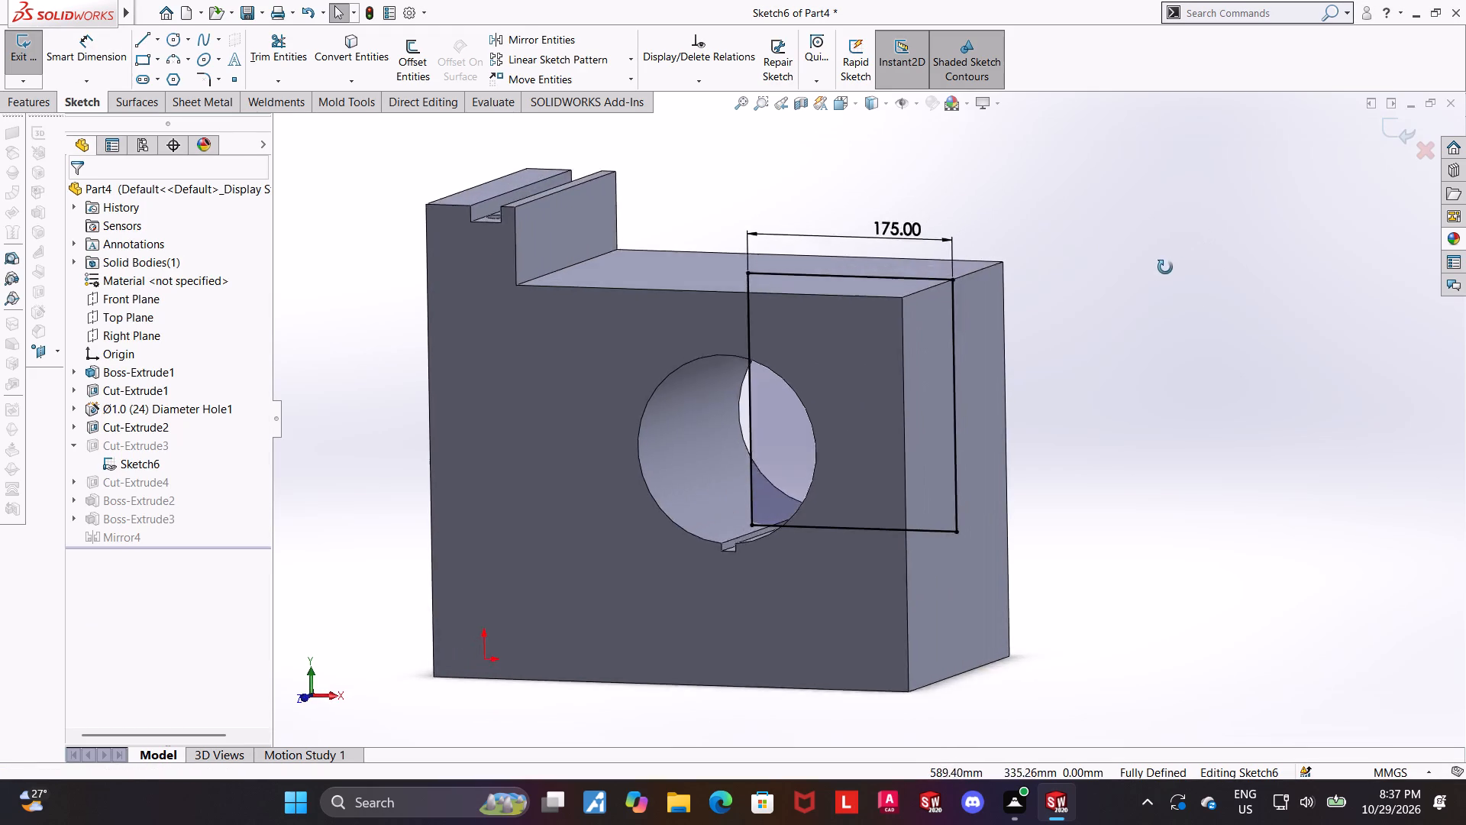
middle_drag(1165, 267, 1151, 326)
click(1403, 128)
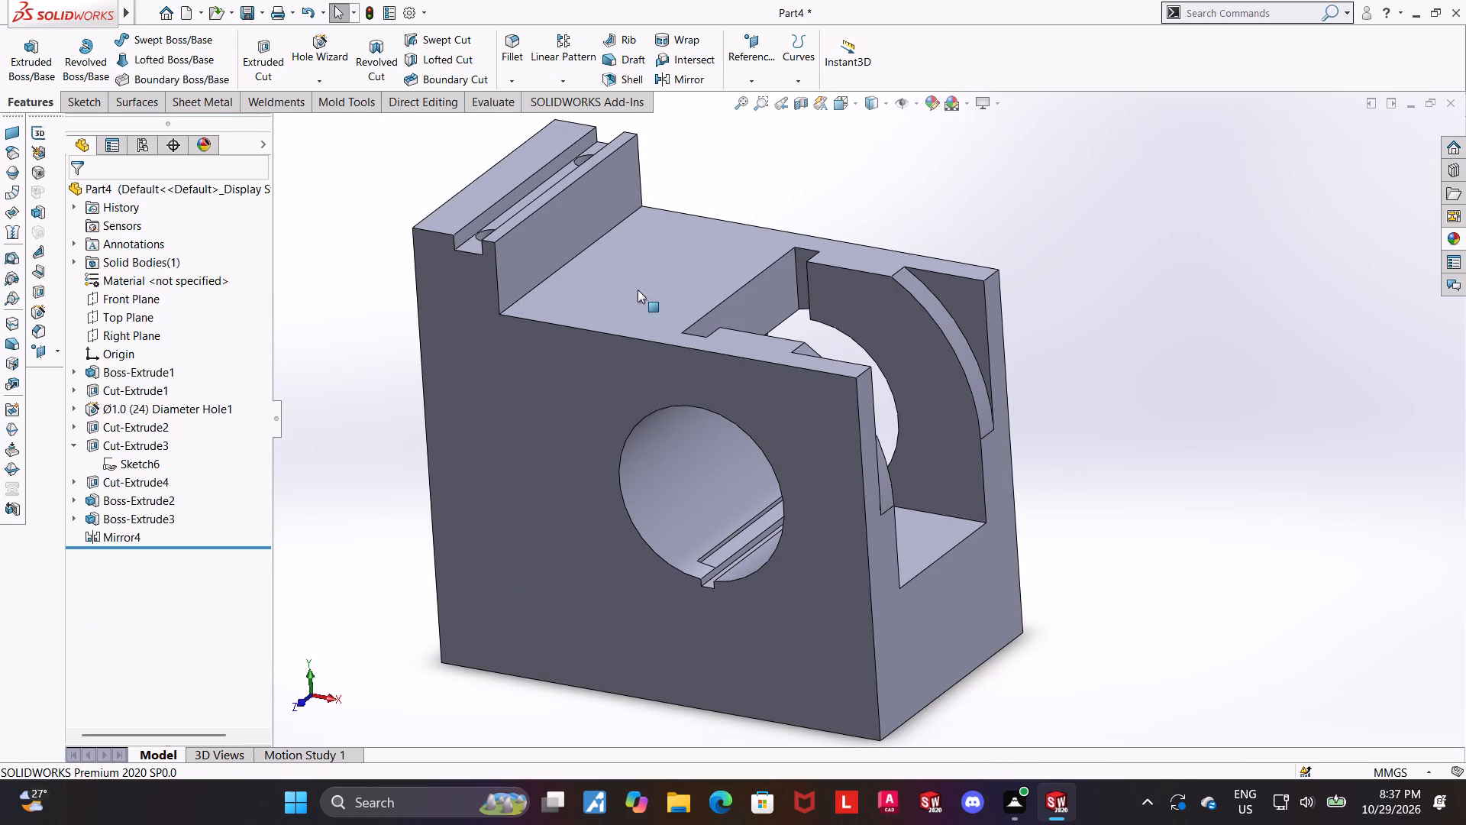
middle_drag(1202, 341, 1230, 385)
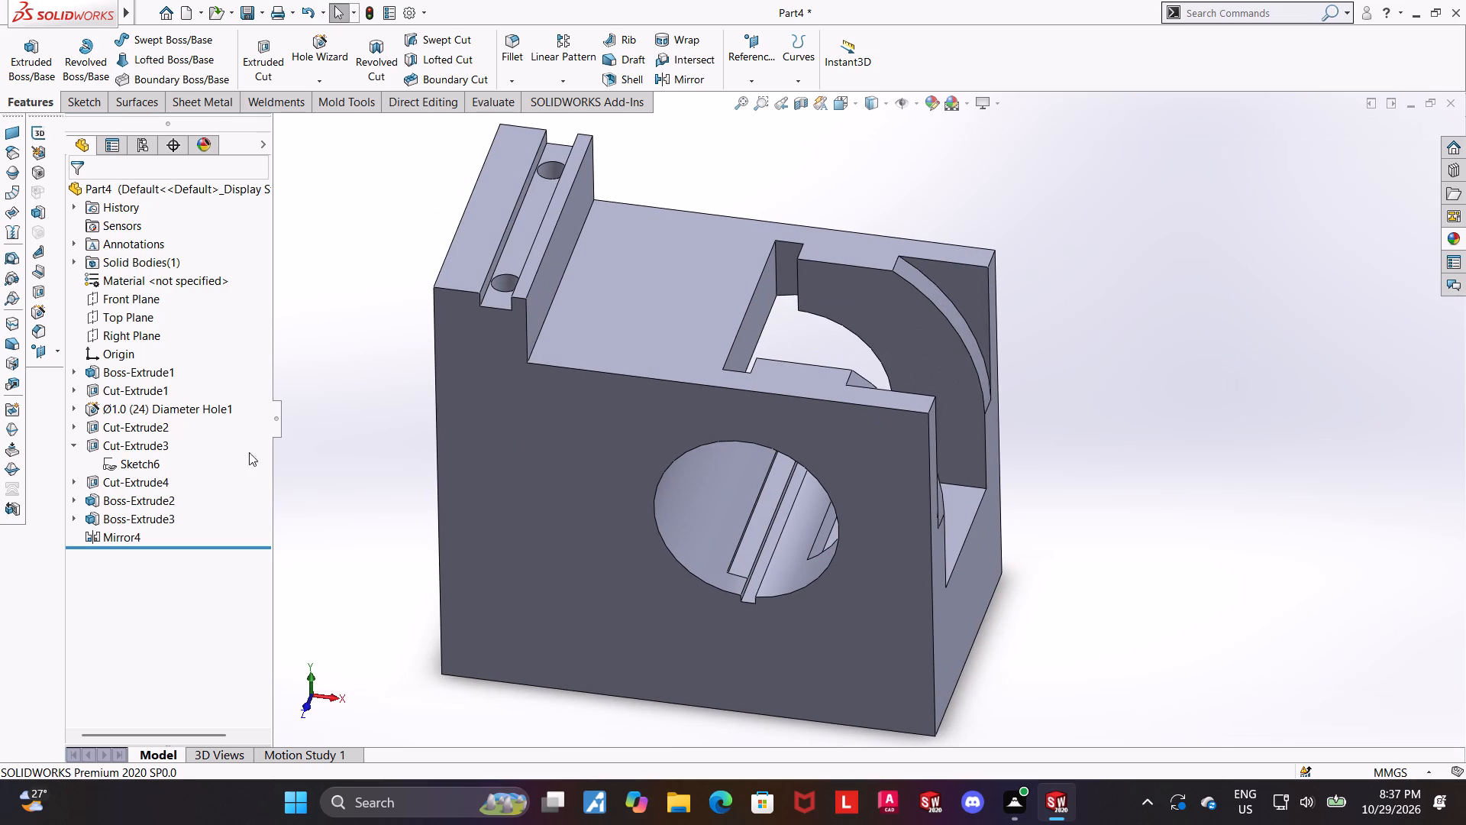
Edit the first corner piece's profile sketch and trim away its short vertical line above the bore.
click(79, 497)
click(114, 507)
click(125, 515)
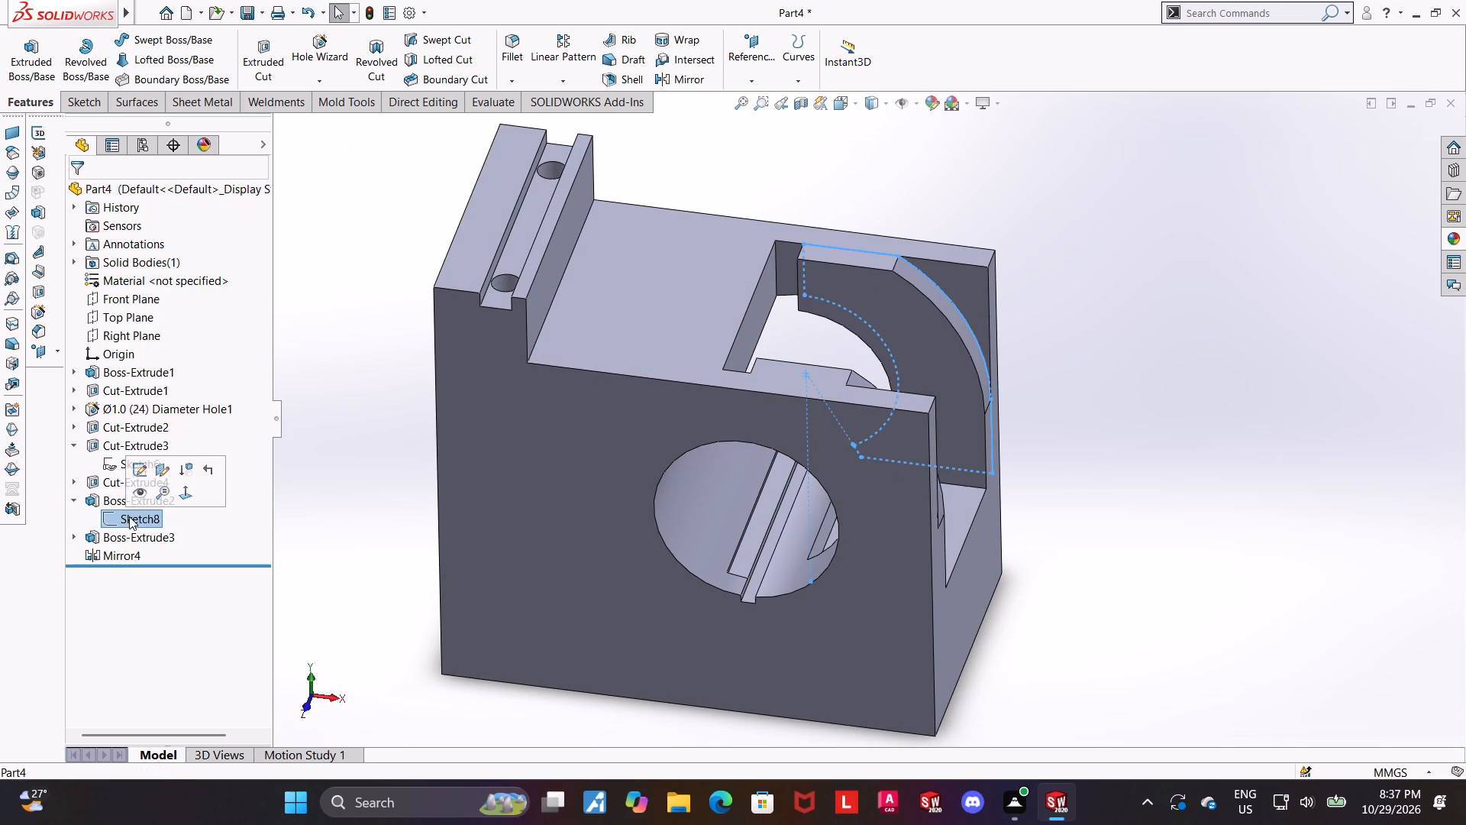
click(138, 473)
click(140, 516)
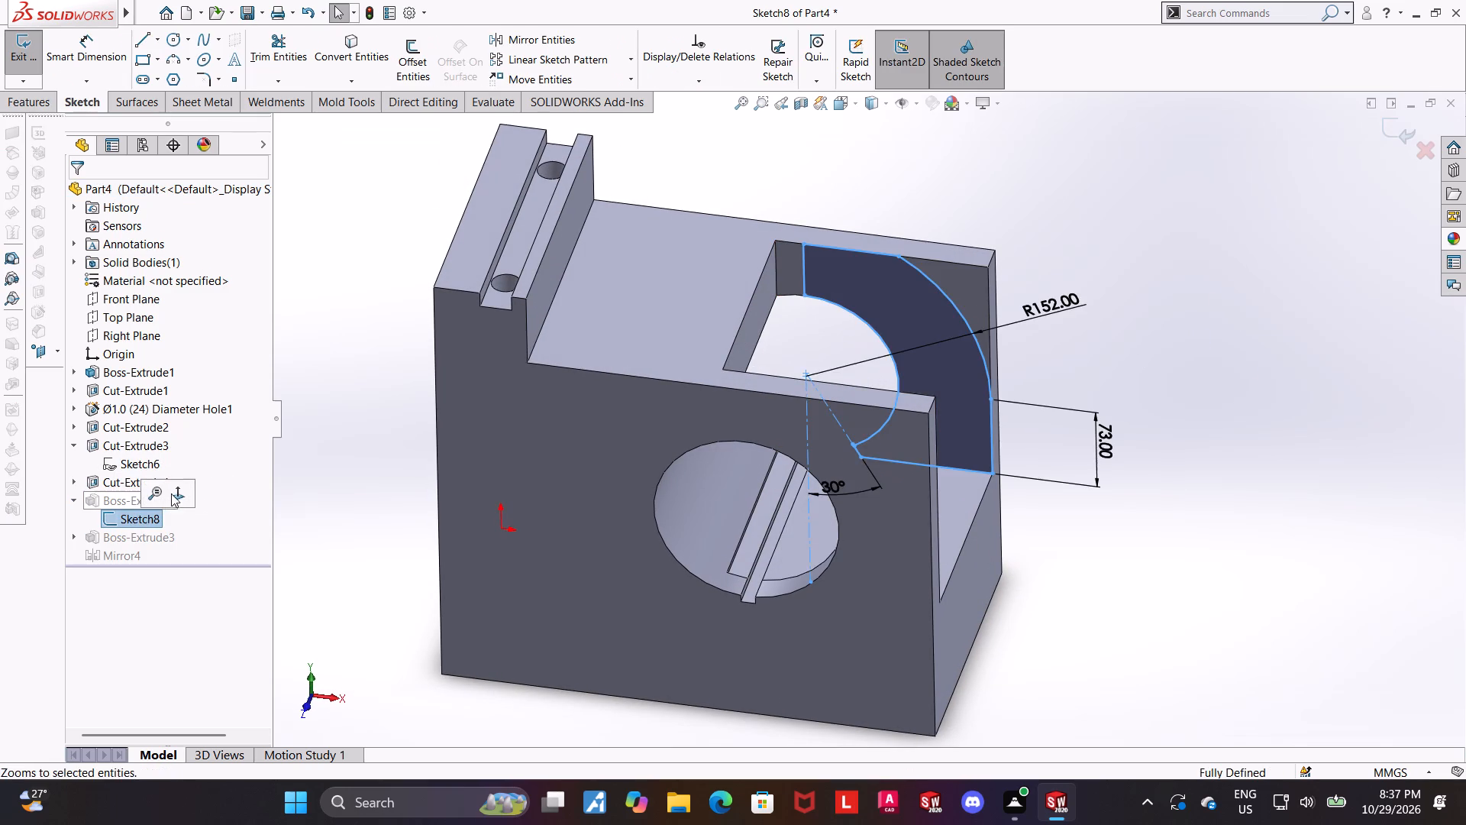
click(172, 493)
click(1254, 444)
scroll(1218, 309, down, 3)
scroll(1061, 191, up, 2)
scroll(806, 299, down, 1)
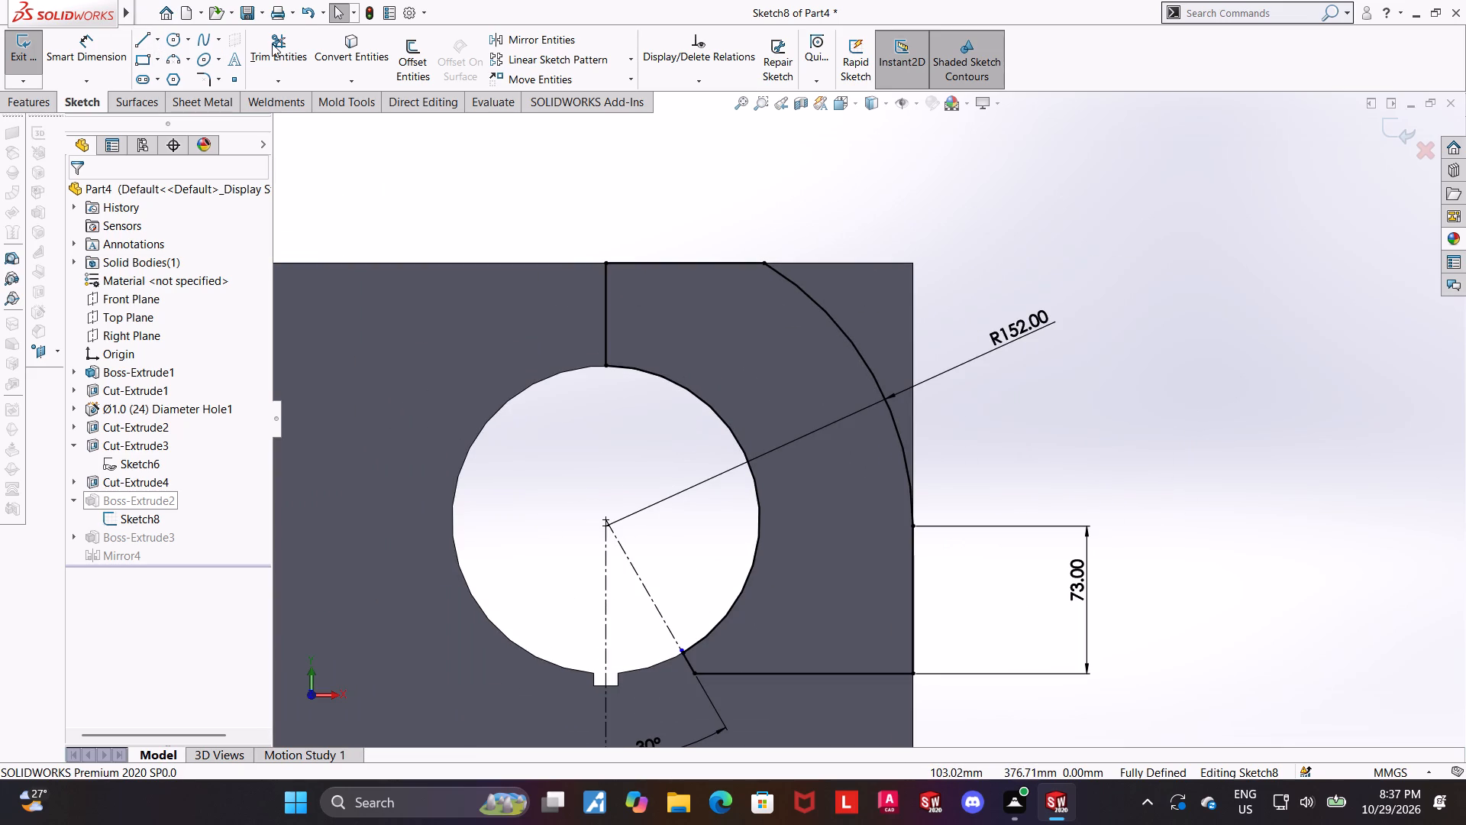
click(276, 43)
drag(683, 301, 570, 302)
key(Escape)
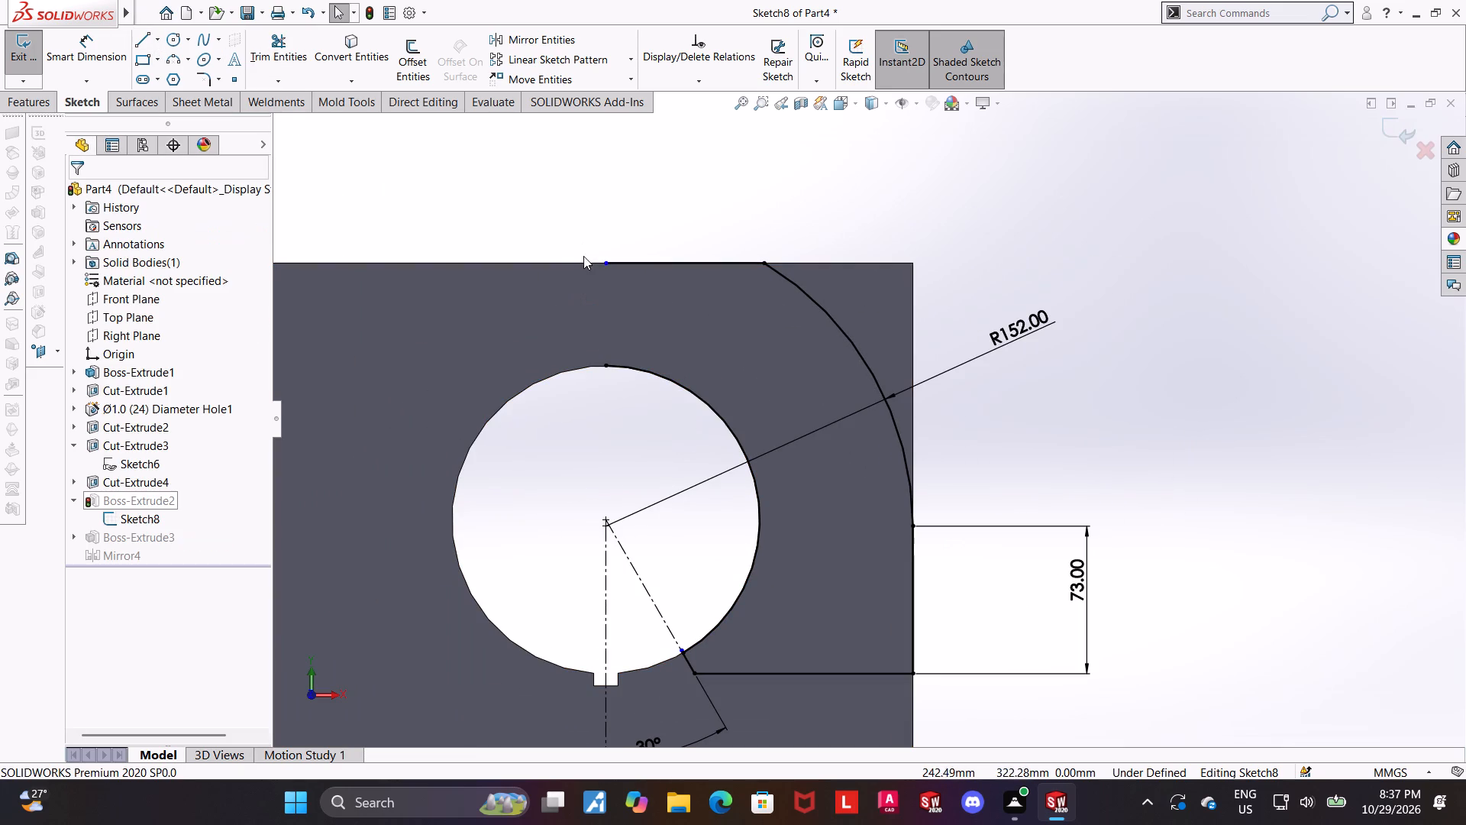
Delete the coincident relation on the corner profile's open top-line endpoint and extend the line to about X = 228 mm.
click(605, 265)
right_click(605, 253)
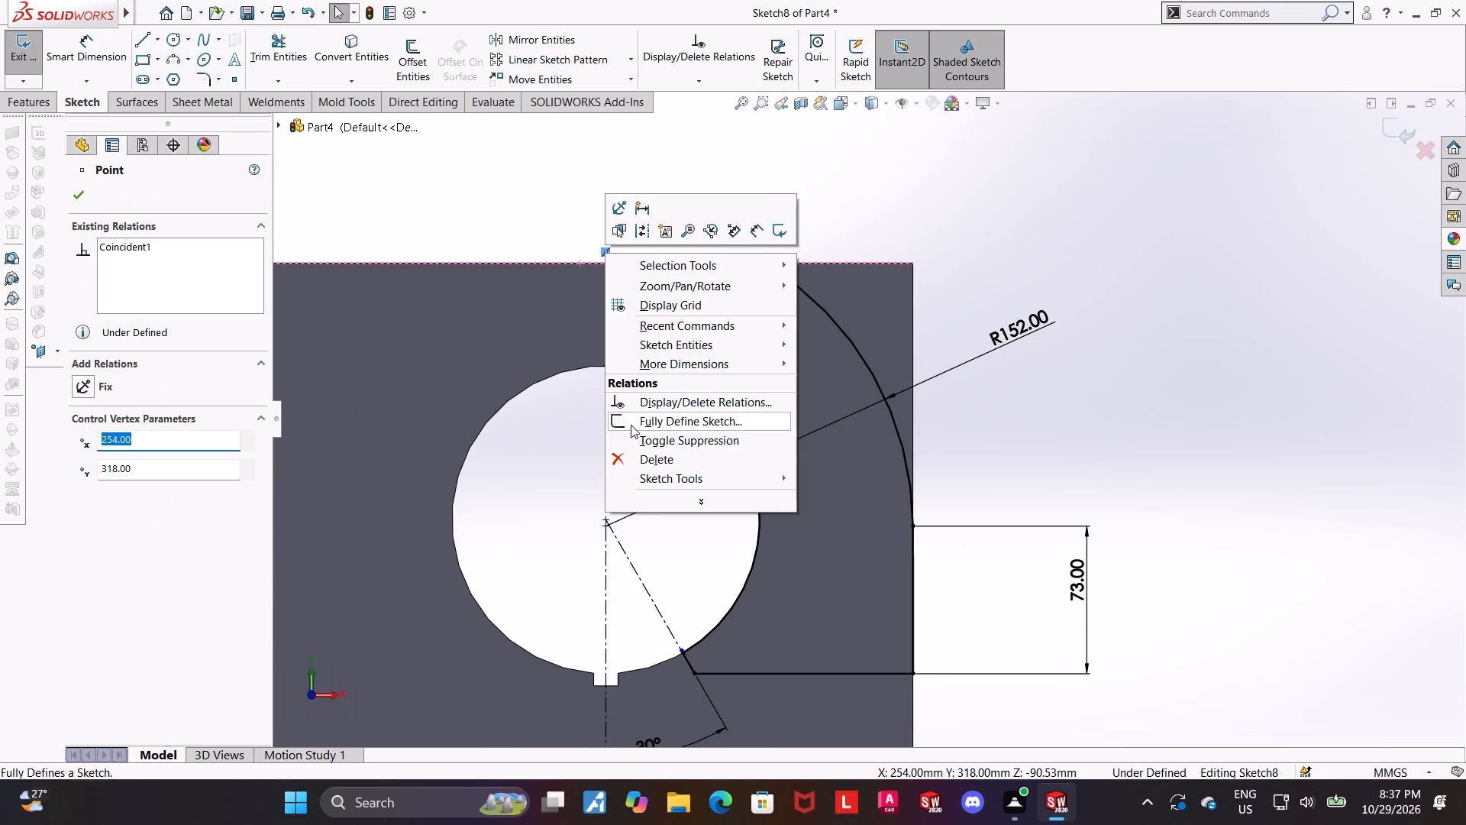
click(629, 453)
drag(596, 264, 542, 265)
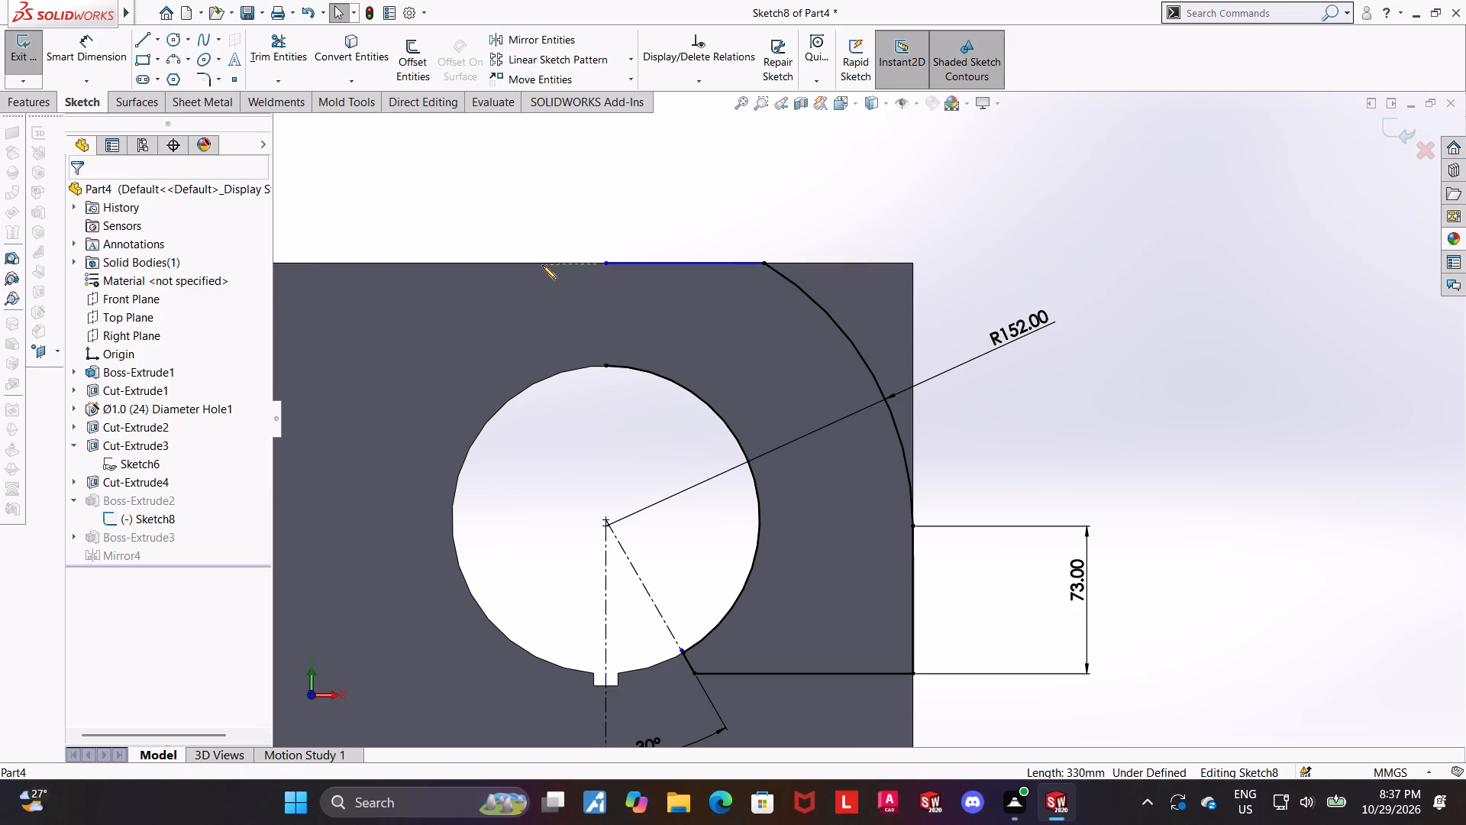
drag(542, 265, 545, 265)
key(Escape)
drag(605, 264, 554, 264)
key(Escape)
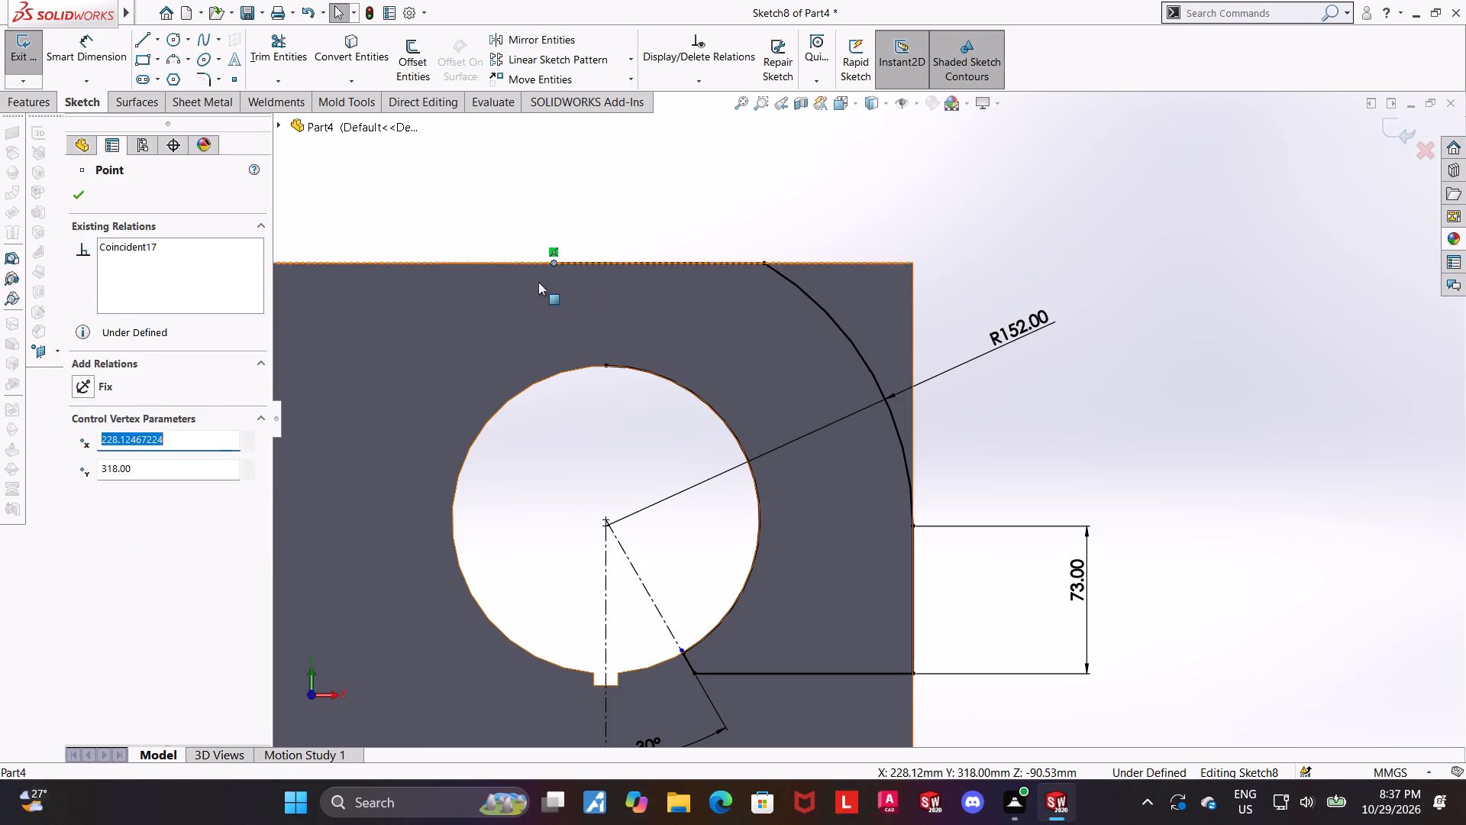
key(Escape)
Dimension the top line's open endpoint from the block's outer vertical edge as 152+23, giving 175 mm.
click(95, 62)
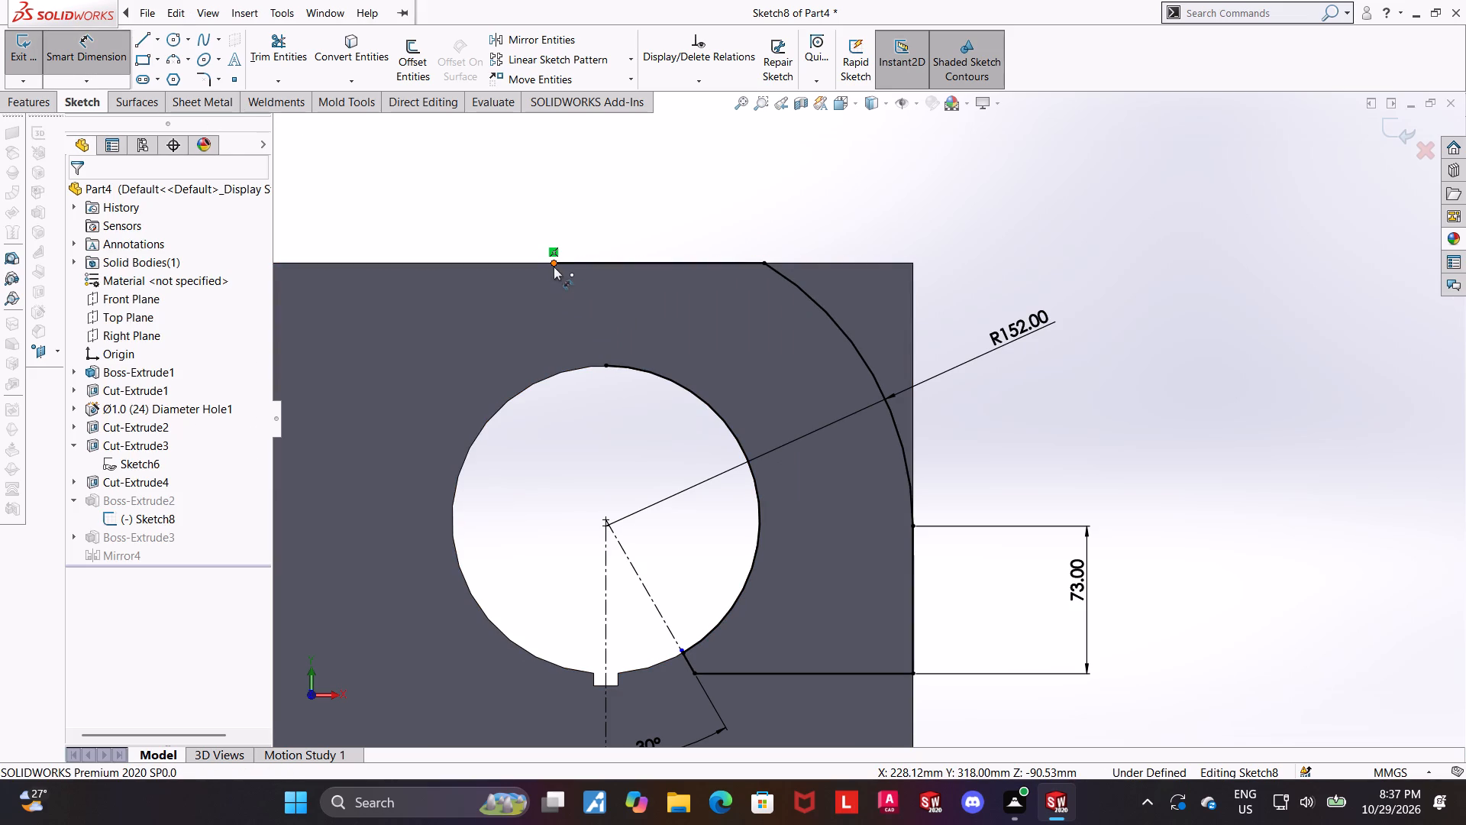
click(554, 267)
click(912, 300)
click(859, 176)
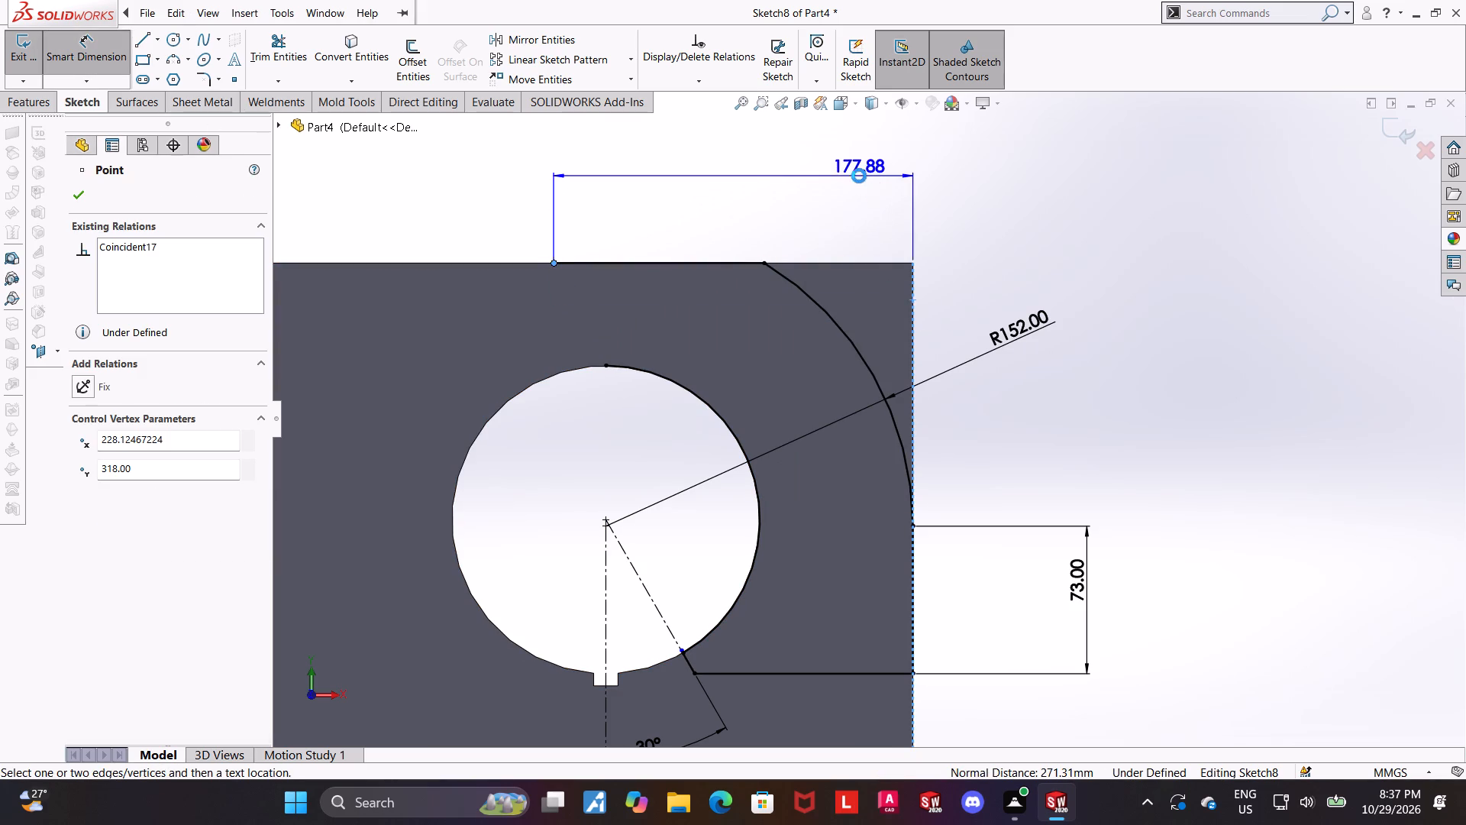
text(152)
text(+23)
key(Return)
key(Escape)
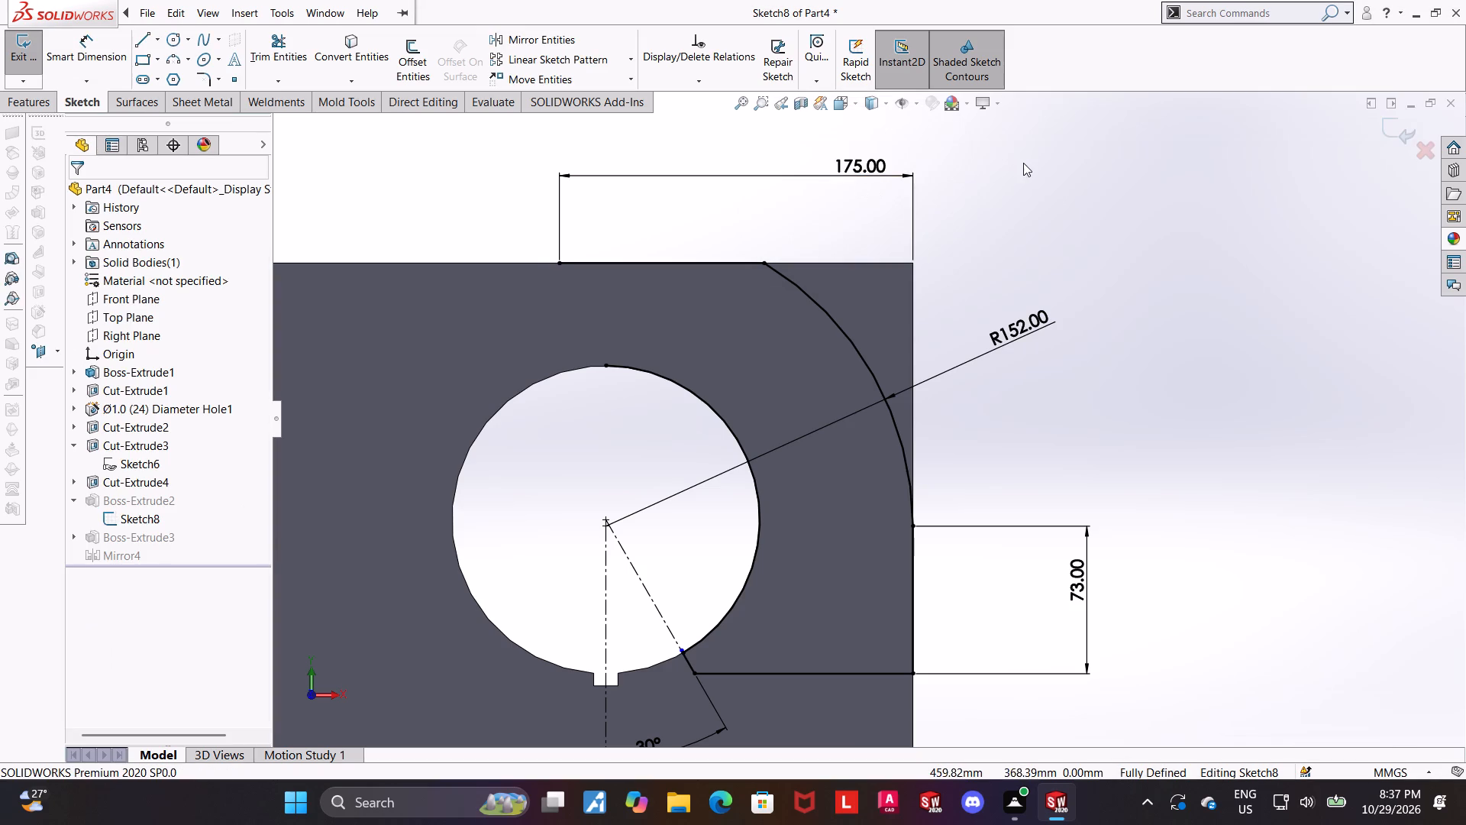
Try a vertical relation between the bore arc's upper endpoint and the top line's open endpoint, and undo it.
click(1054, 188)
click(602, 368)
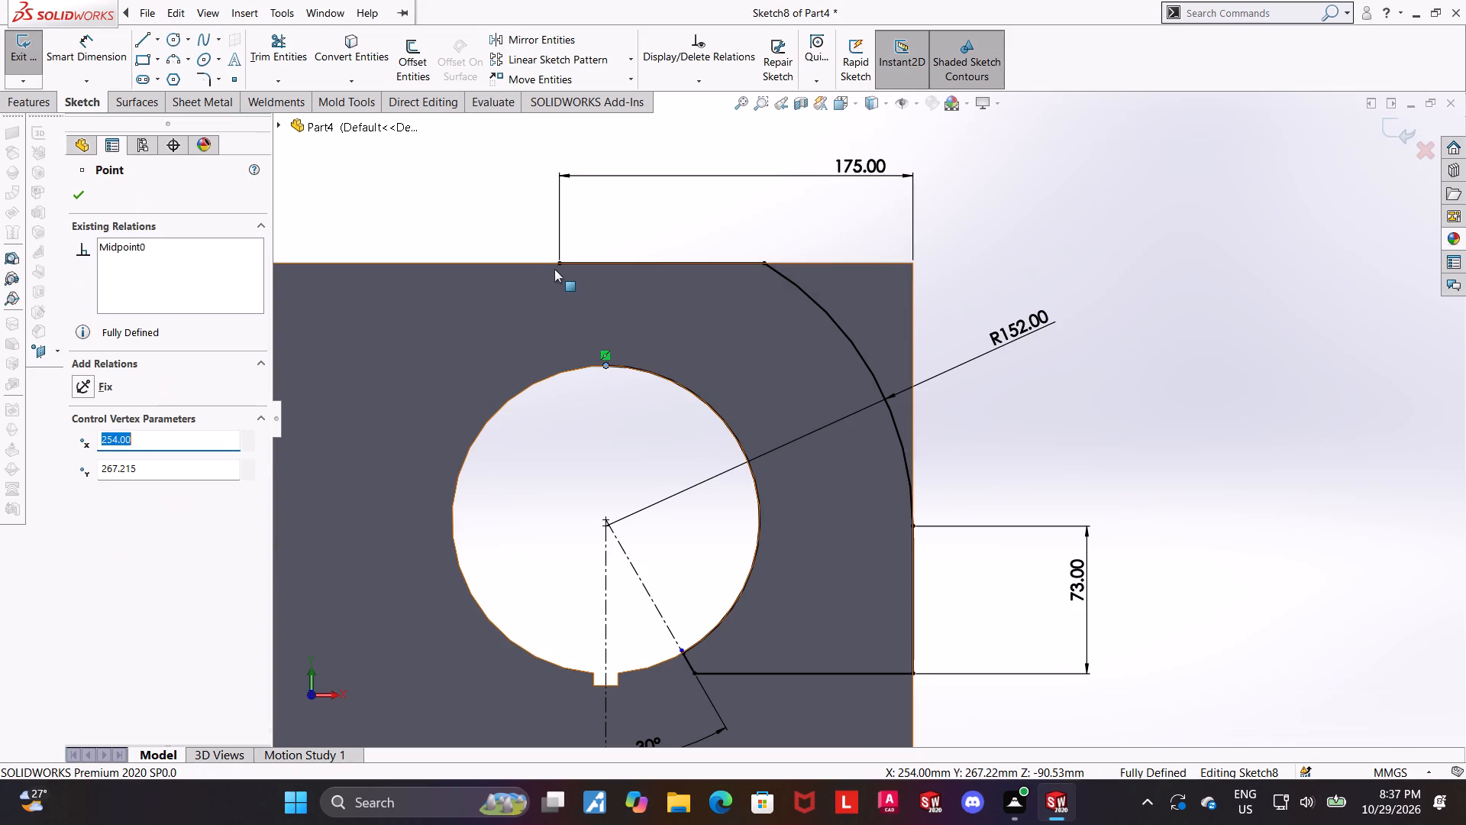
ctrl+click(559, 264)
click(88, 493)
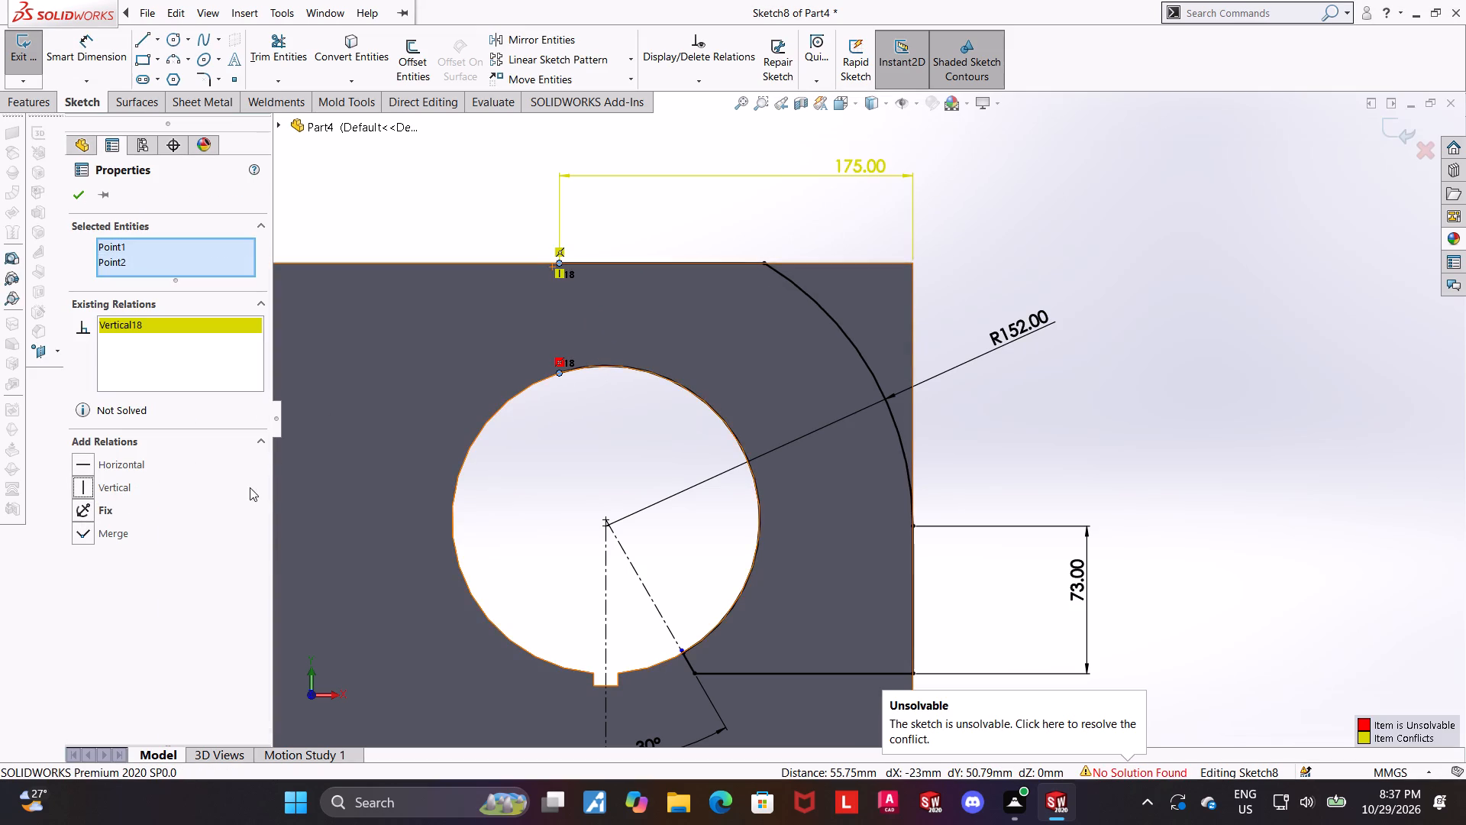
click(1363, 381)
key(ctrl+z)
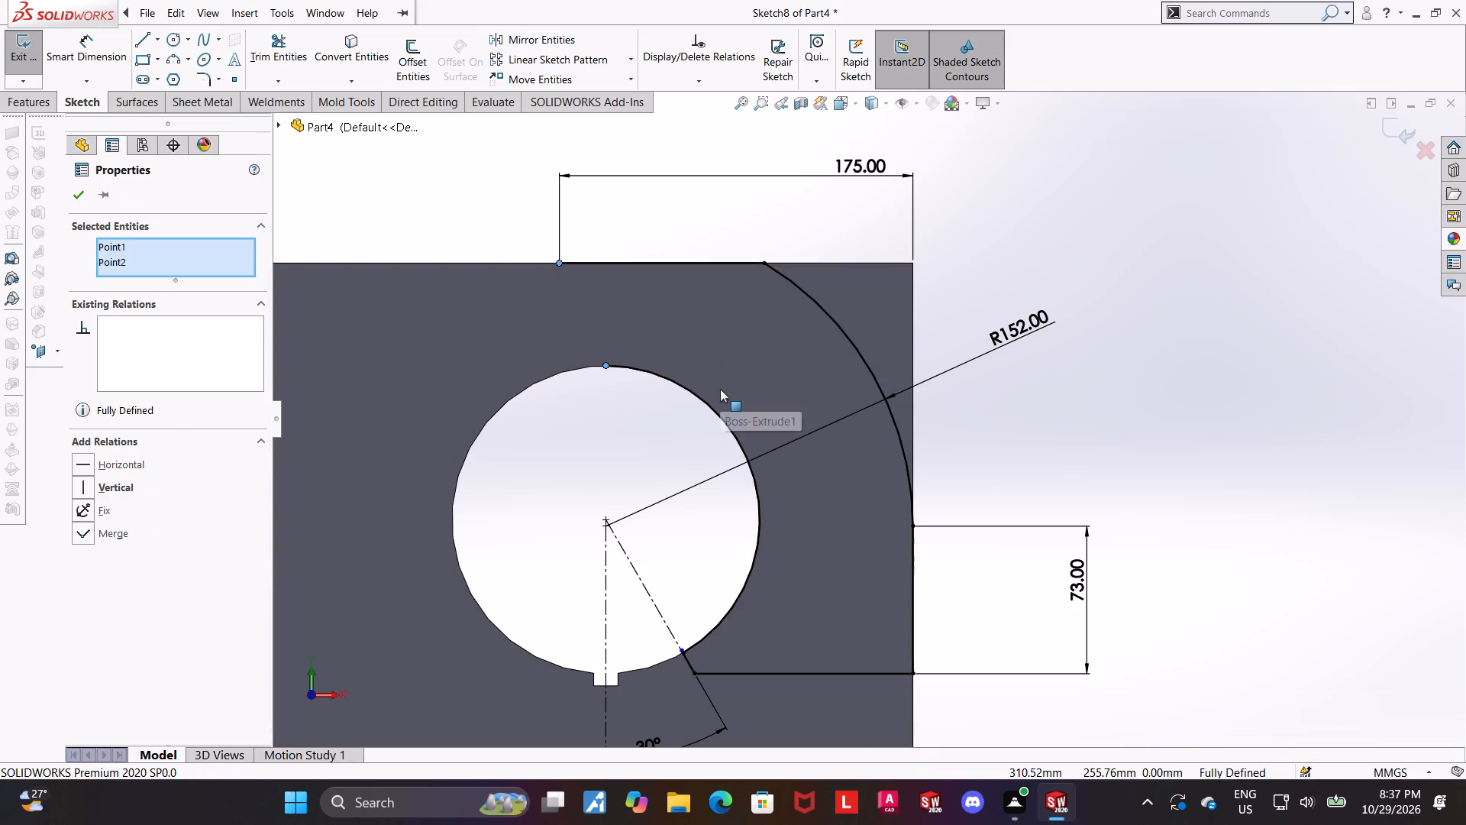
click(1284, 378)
Draw a vertical line about 86 mm long from the top line's open endpoint down into the bore.
click(144, 44)
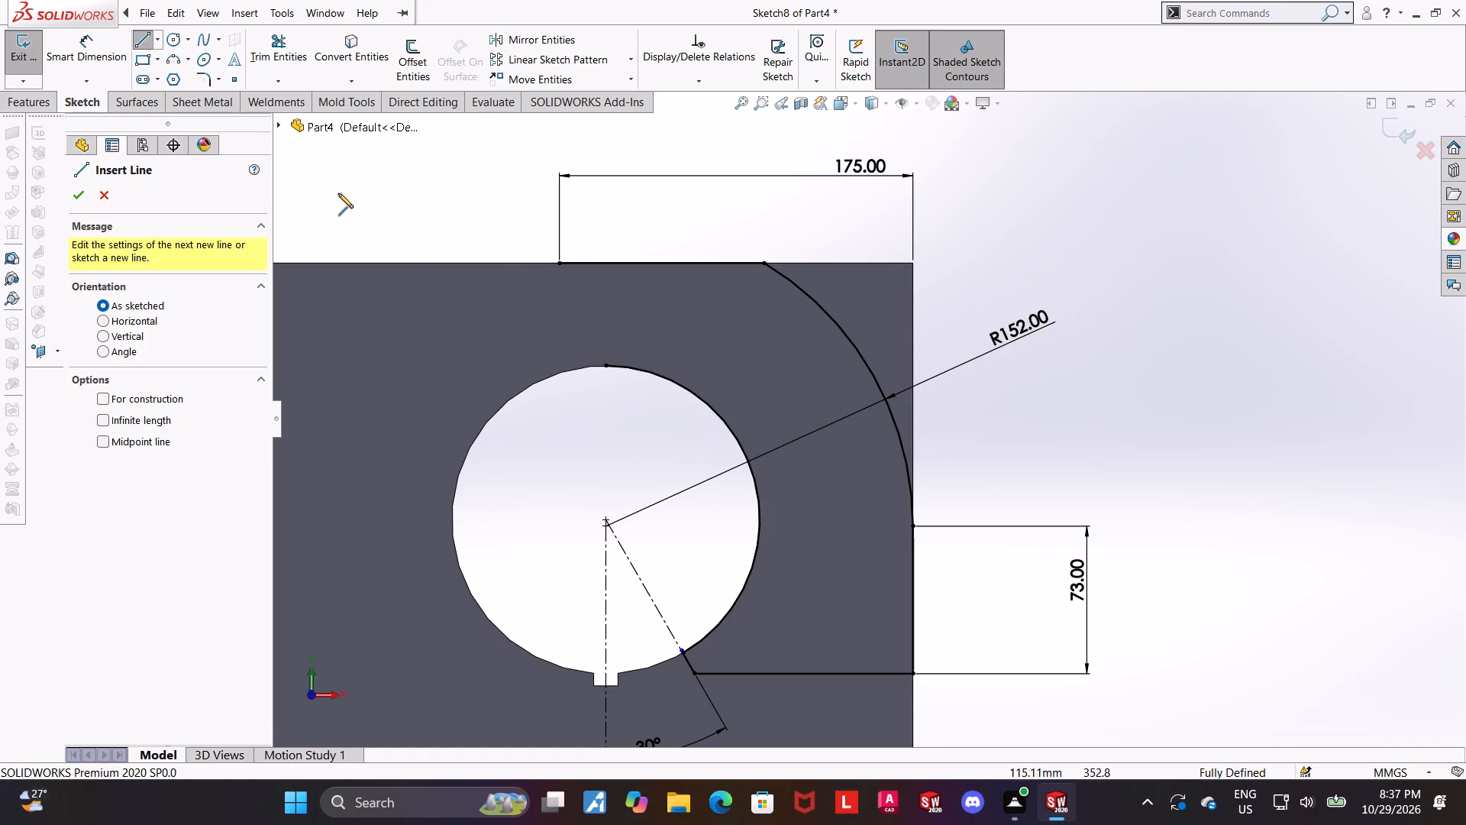
click(561, 265)
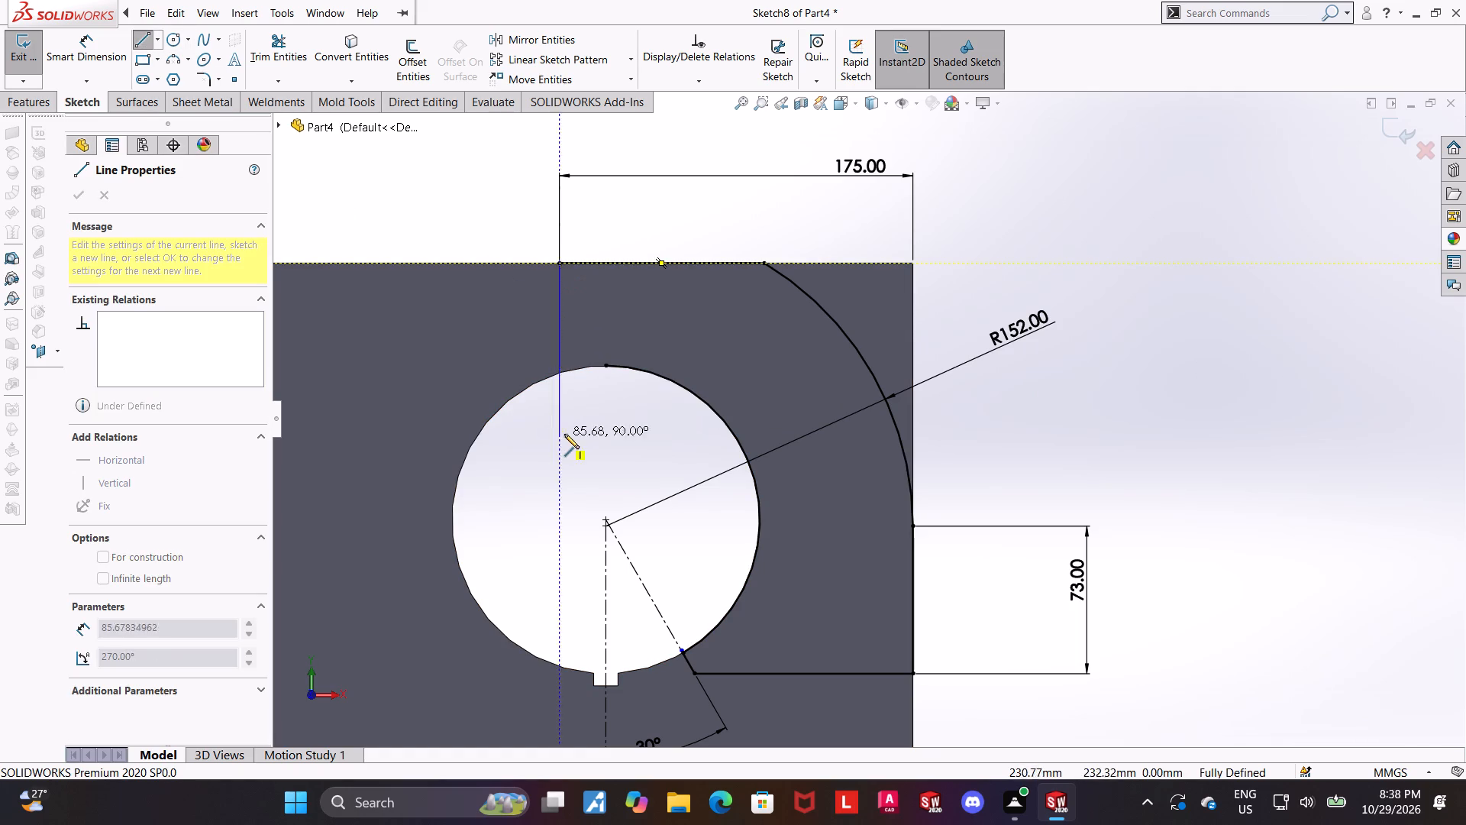
click(558, 434)
key(Escape)
key(Escape)
Delete the midpoint relation on the bore arc's upper endpoint and move that endpoint along the bore edge to about X = 236 mm.
drag(604, 367, 582, 367)
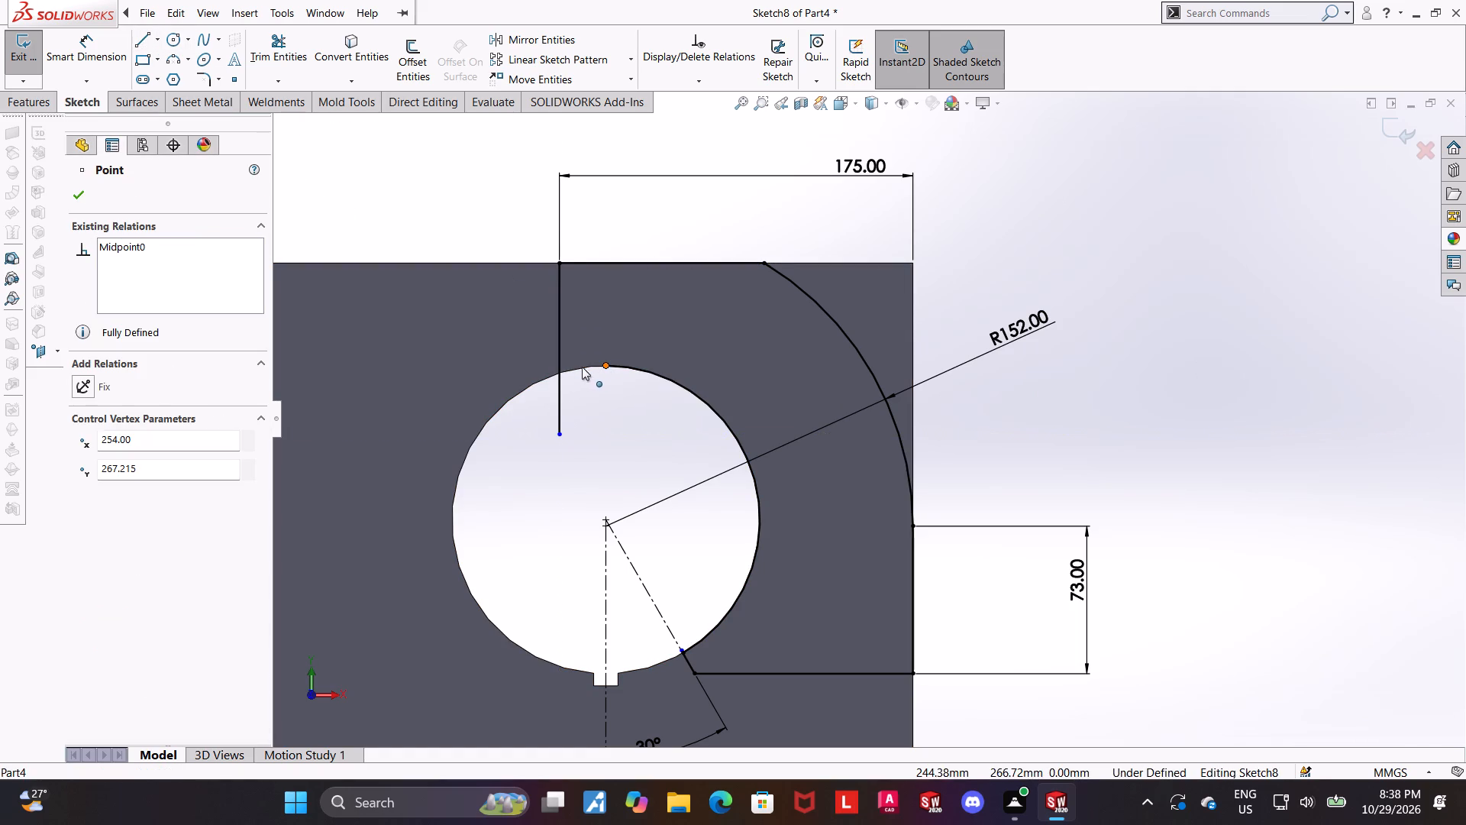
drag(582, 367, 573, 368)
right_click(604, 352)
click(655, 547)
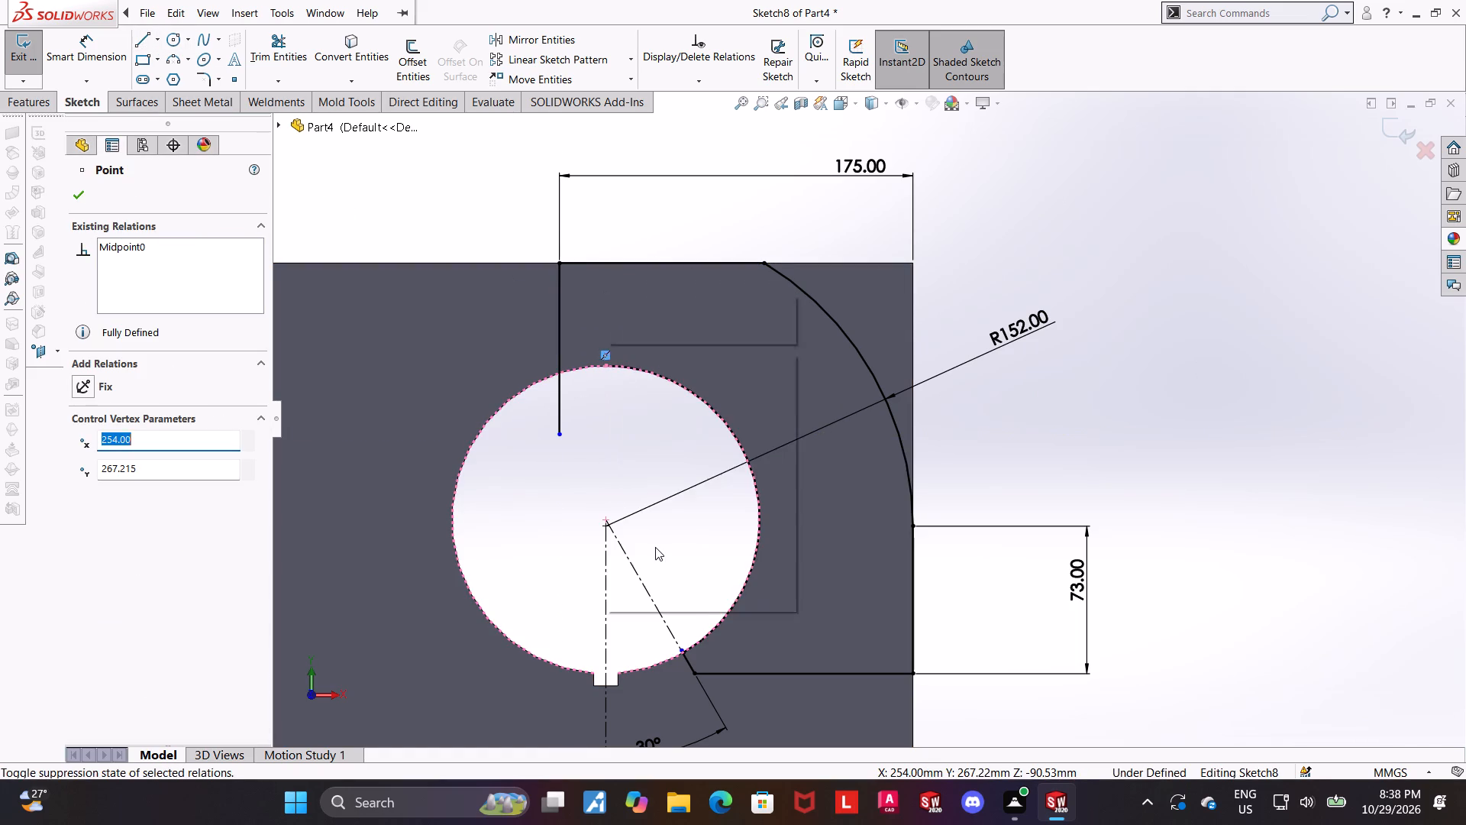
key(Escape)
click(605, 370)
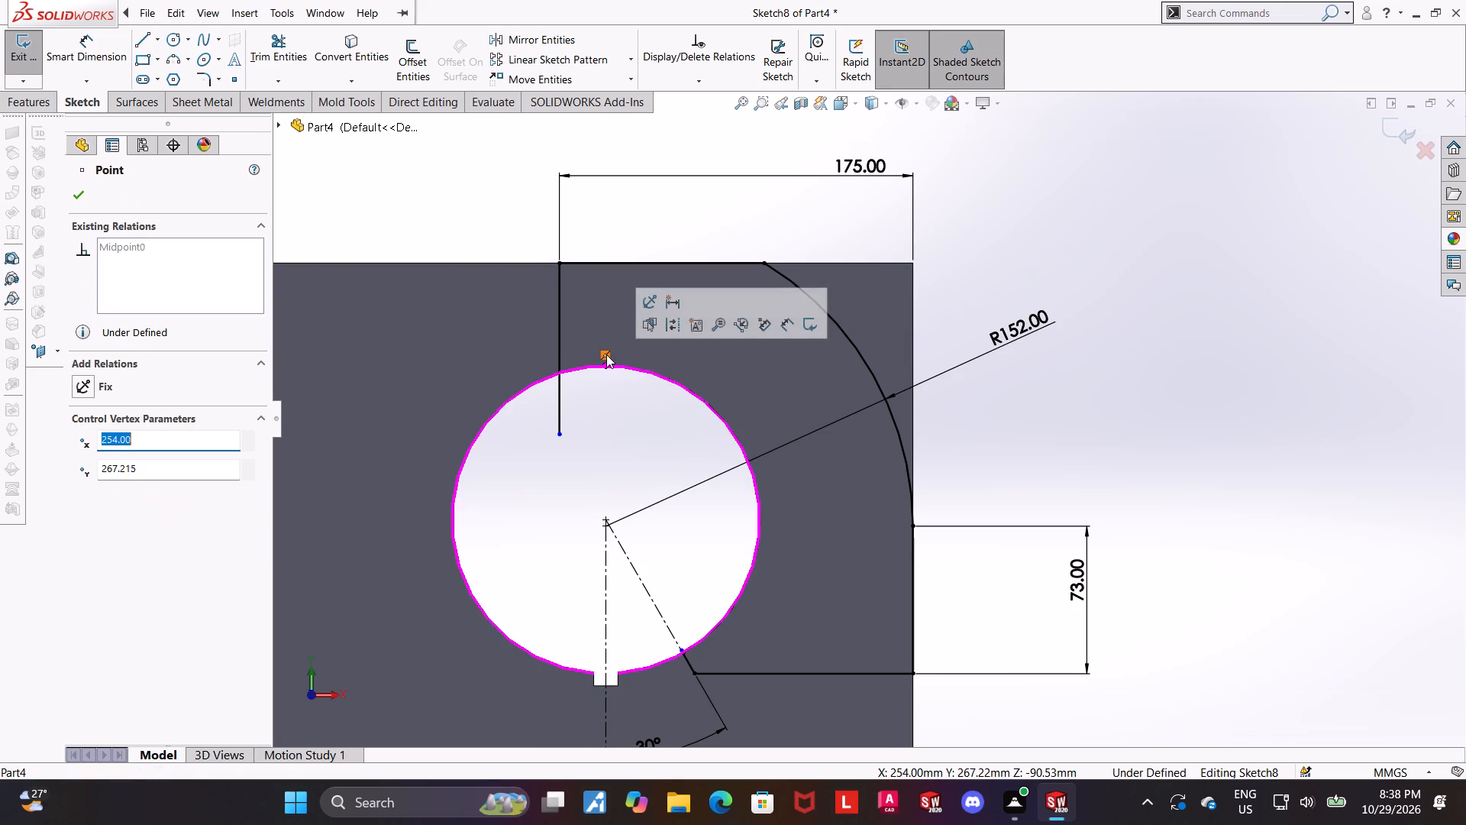
right_click(606, 354)
click(664, 555)
click(624, 394)
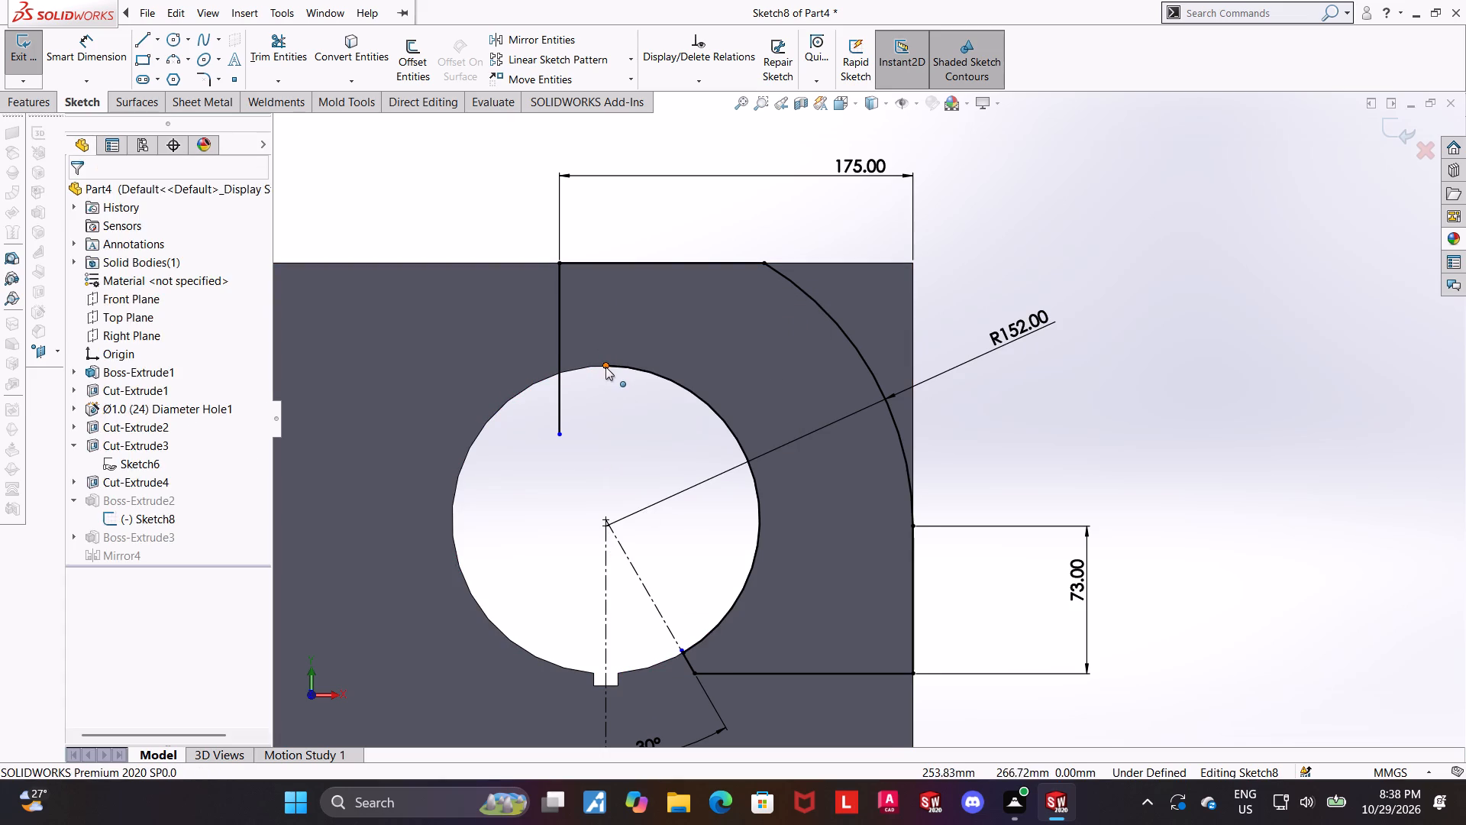
drag(605, 365, 569, 370)
click(608, 422)
Merge the bore arc's upper endpoint with the new vertical line's lower endpoint and exit the corner-piece sketch.
click(568, 374)
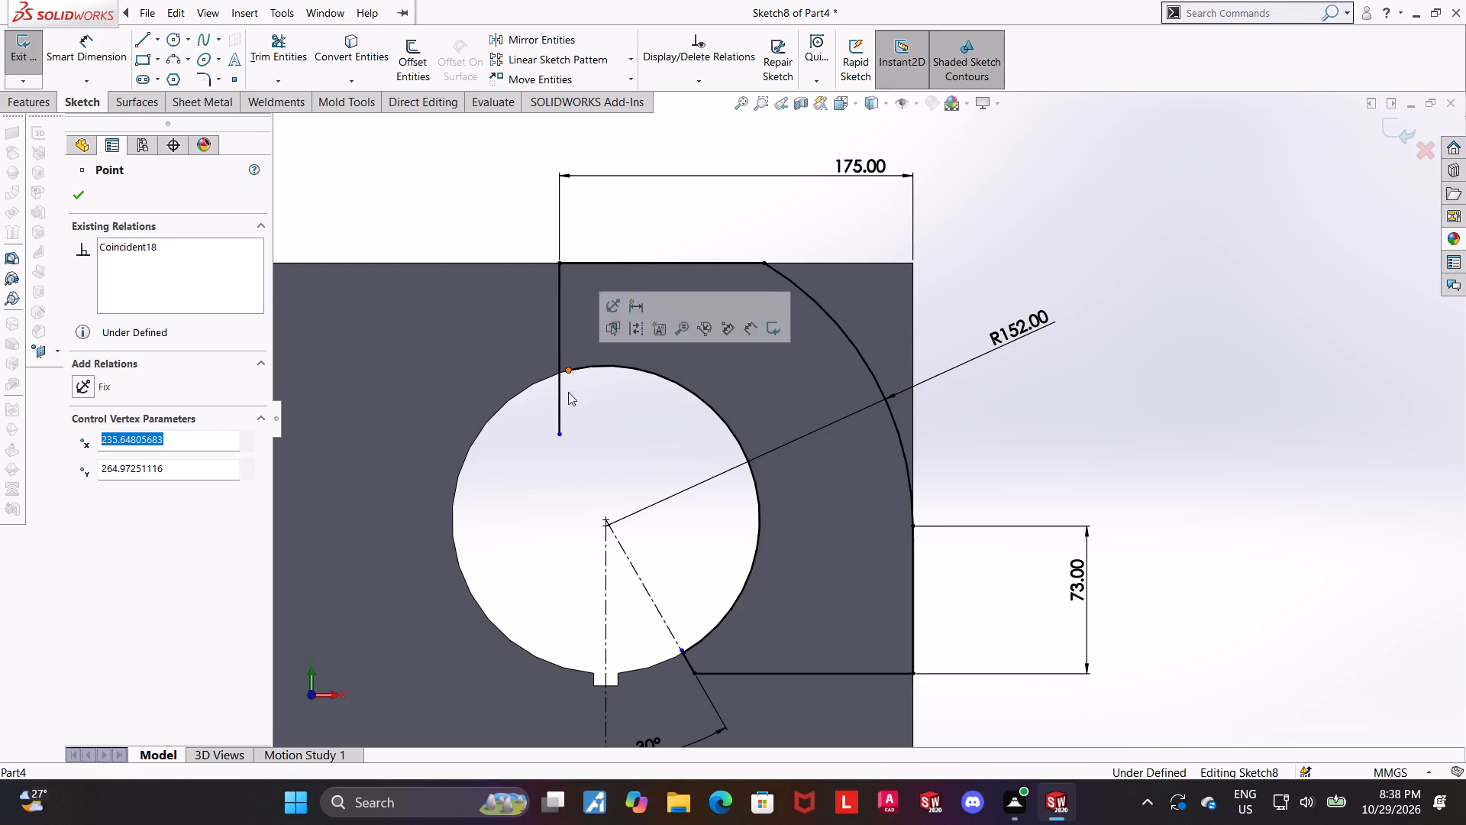
ctrl+click(556, 433)
click(82, 534)
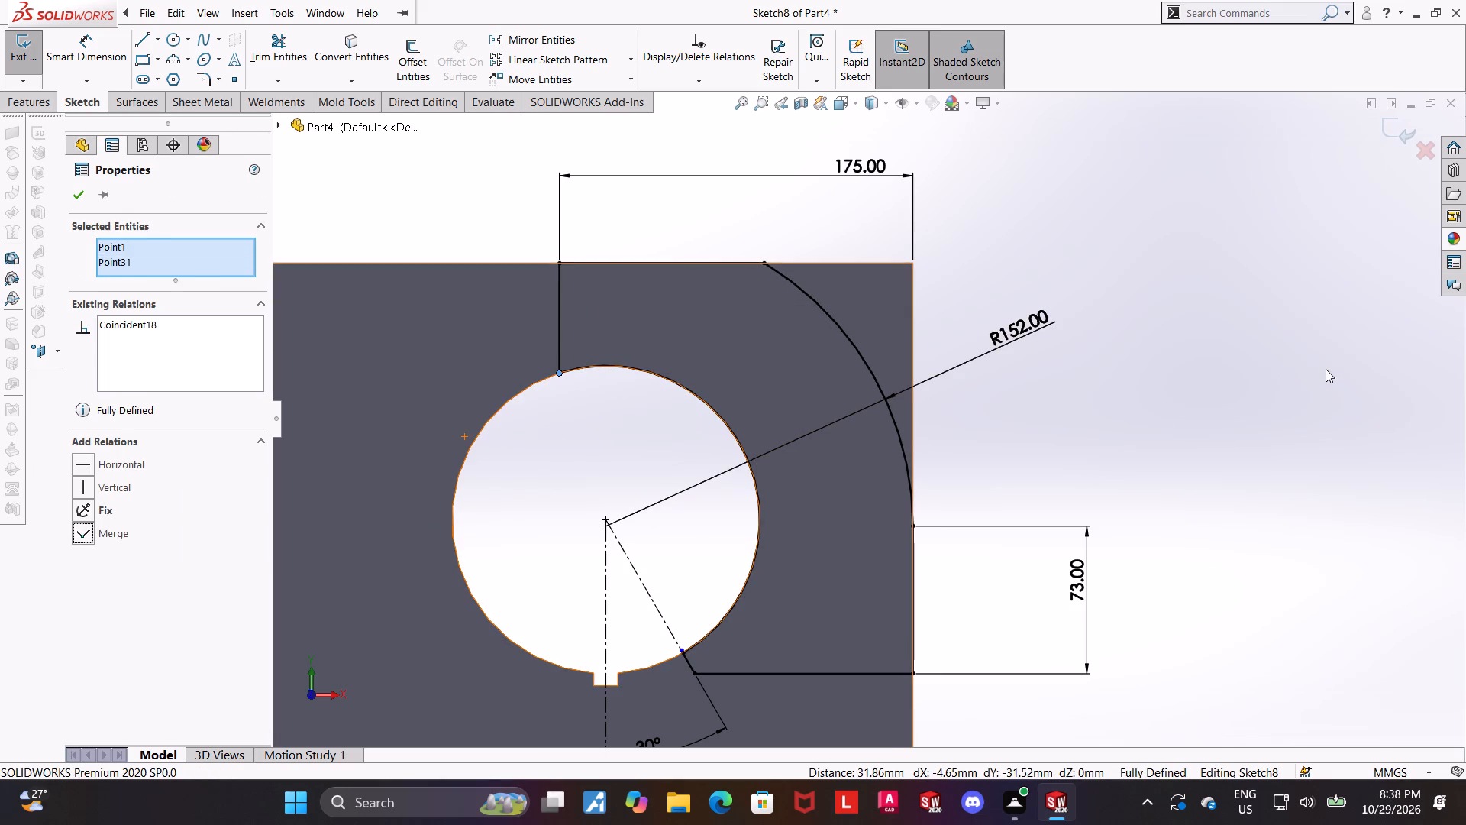
click(1326, 369)
click(1390, 124)
Examine the rebuilt pocket and both corner pieces around the bore from several angles.
scroll(1149, 244, up, 3)
middle_drag(1114, 273, 1067, 343)
scroll(1067, 343, up, 4)
scroll(1001, 335, down, 3)
middle_drag(993, 347, 854, 395)
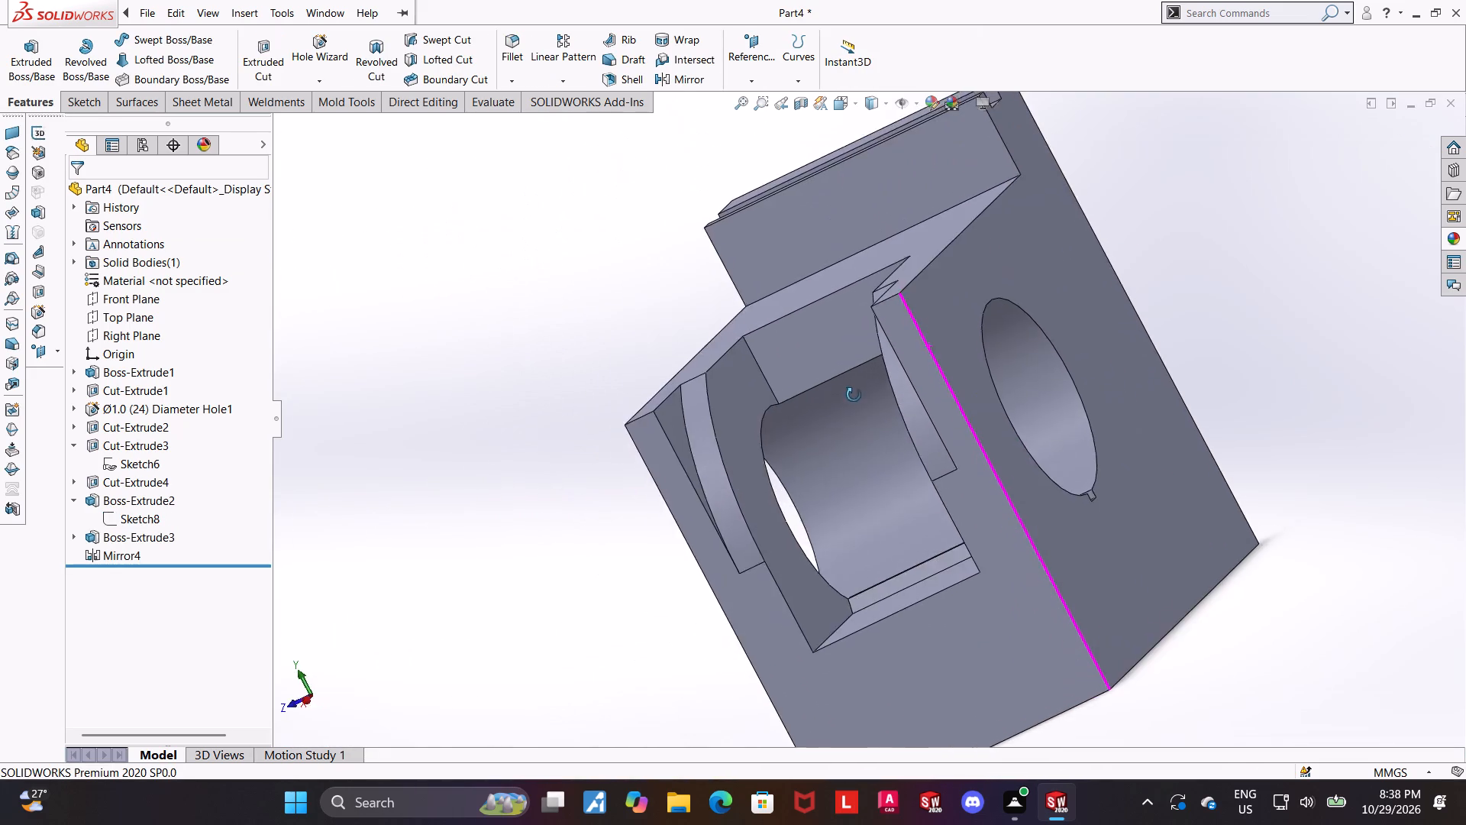
middle_drag(854, 395, 912, 322)
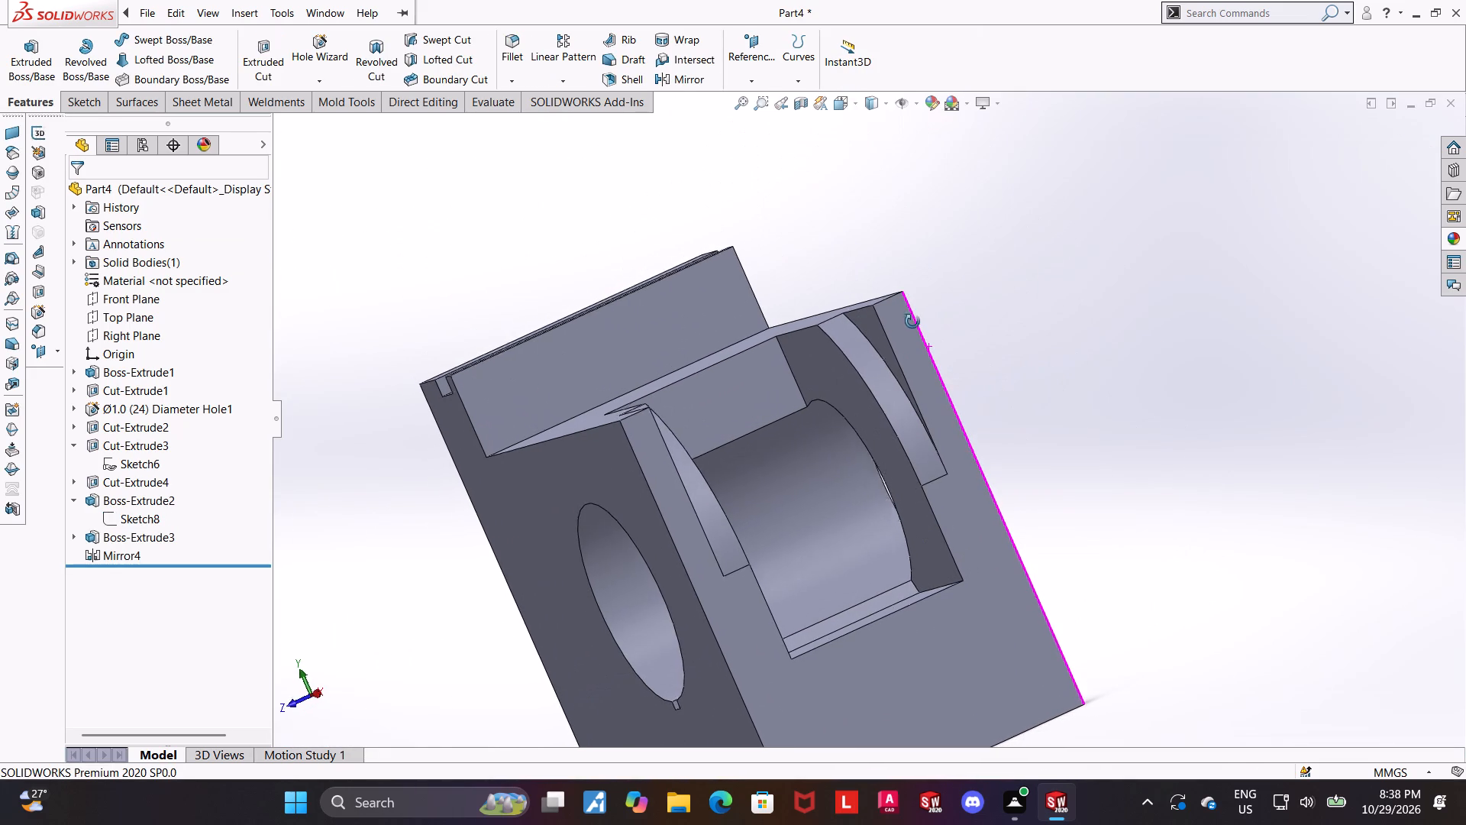
middle_drag(912, 322, 928, 309)
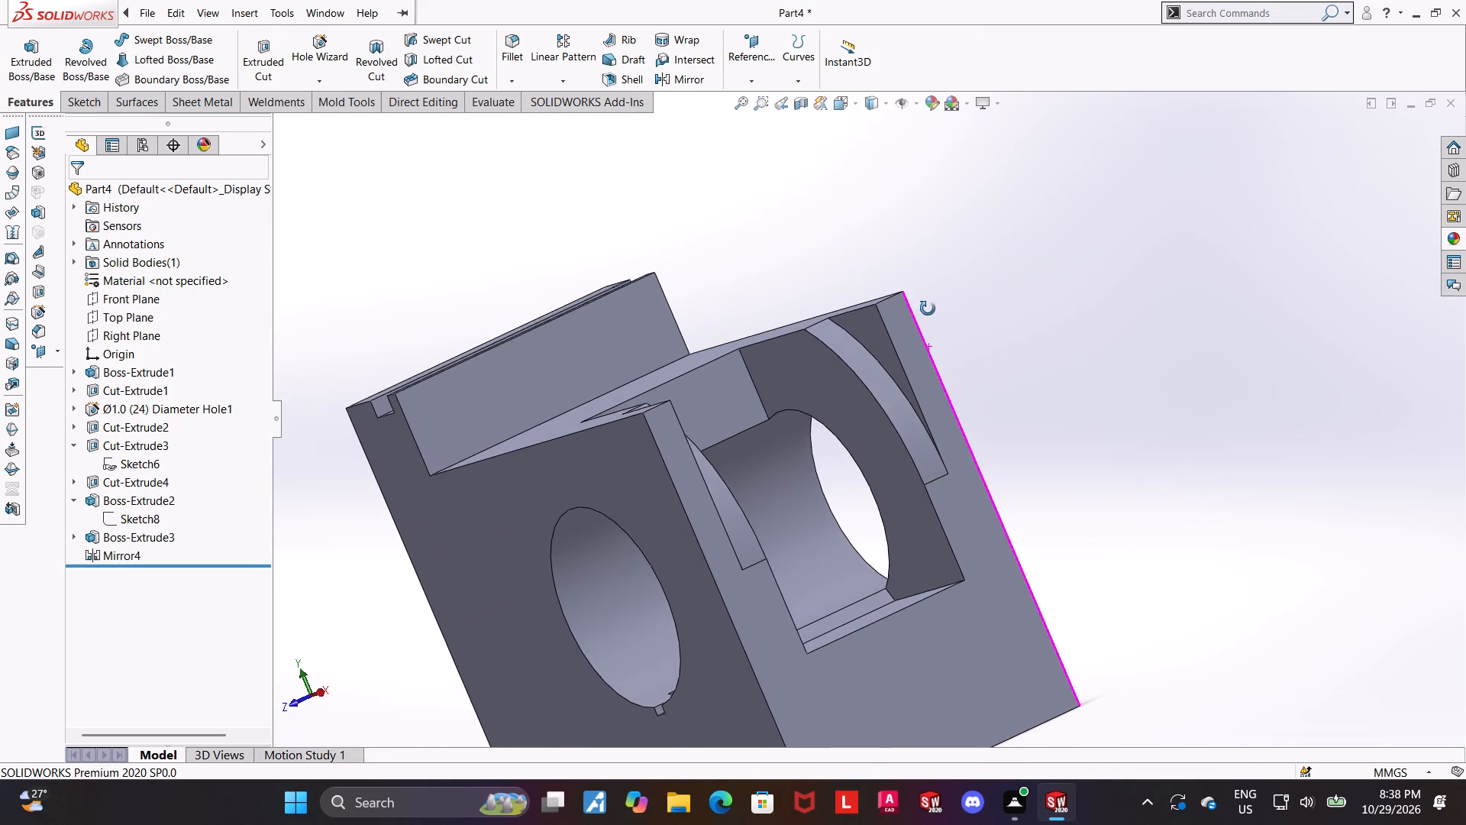
middle_drag(928, 309, 954, 304)
middle_drag(930, 309, 927, 312)
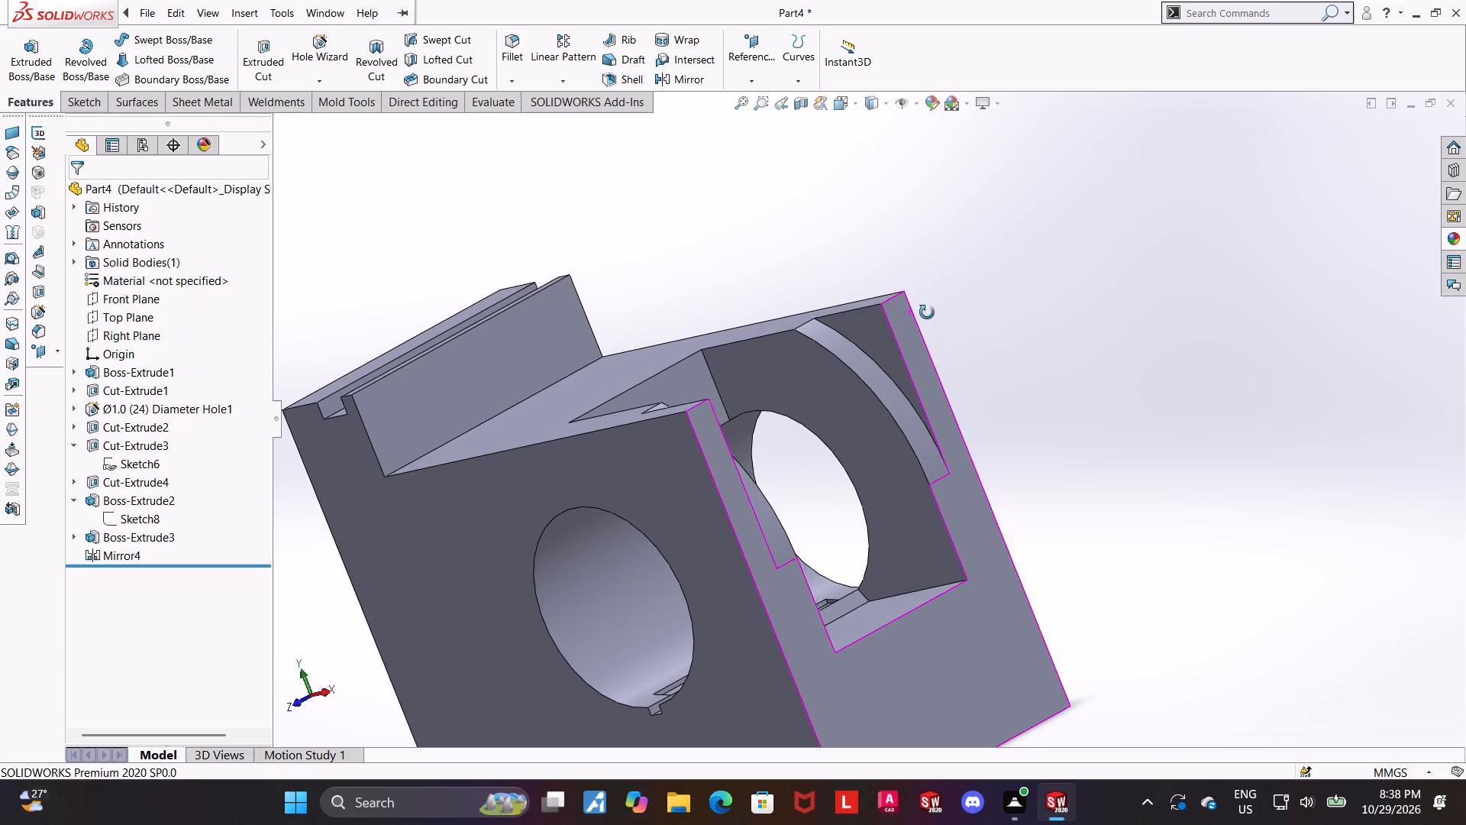
middle_drag(927, 312, 925, 388)
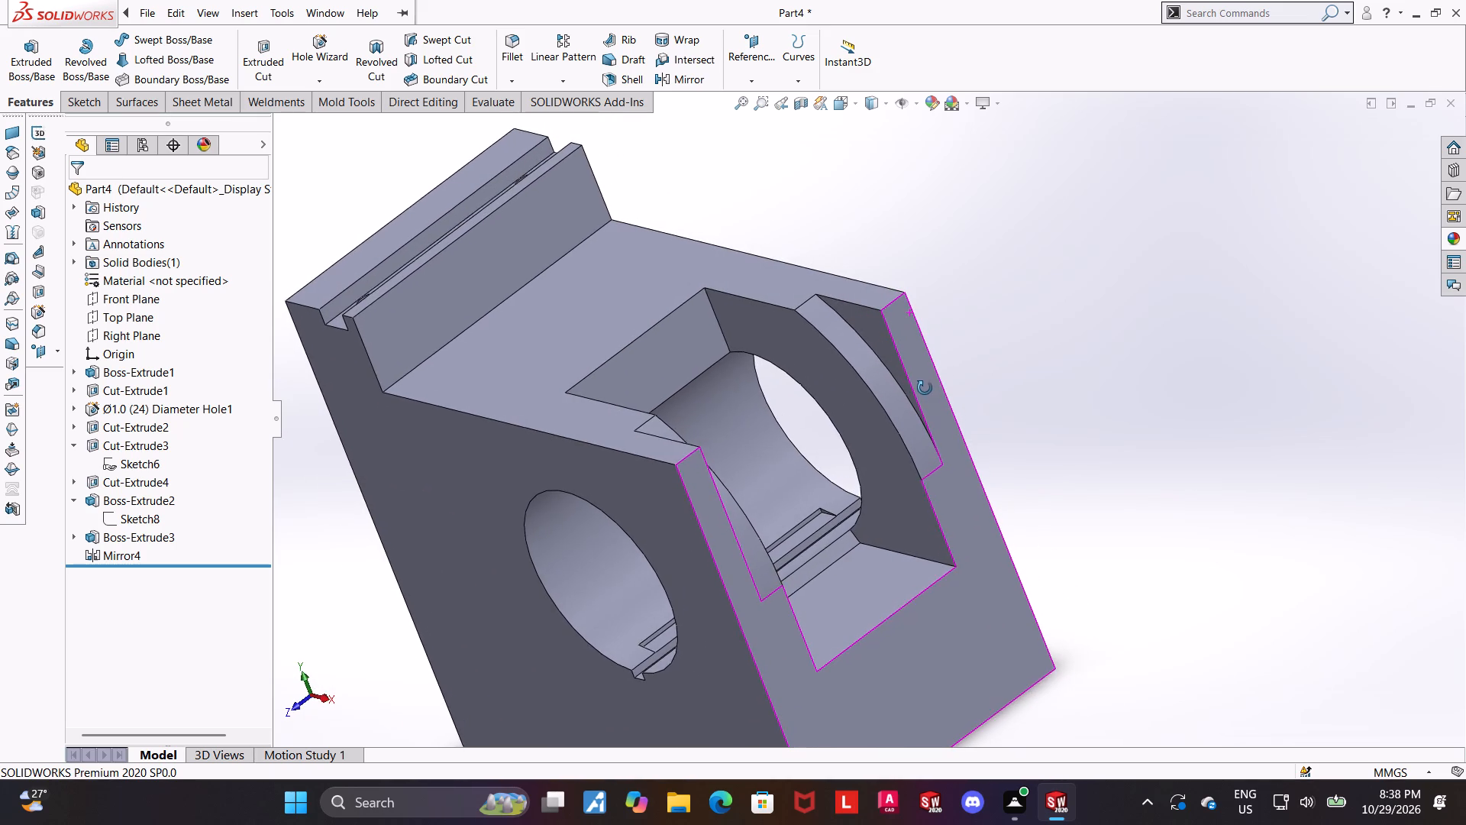
middle_drag(925, 388, 993, 348)
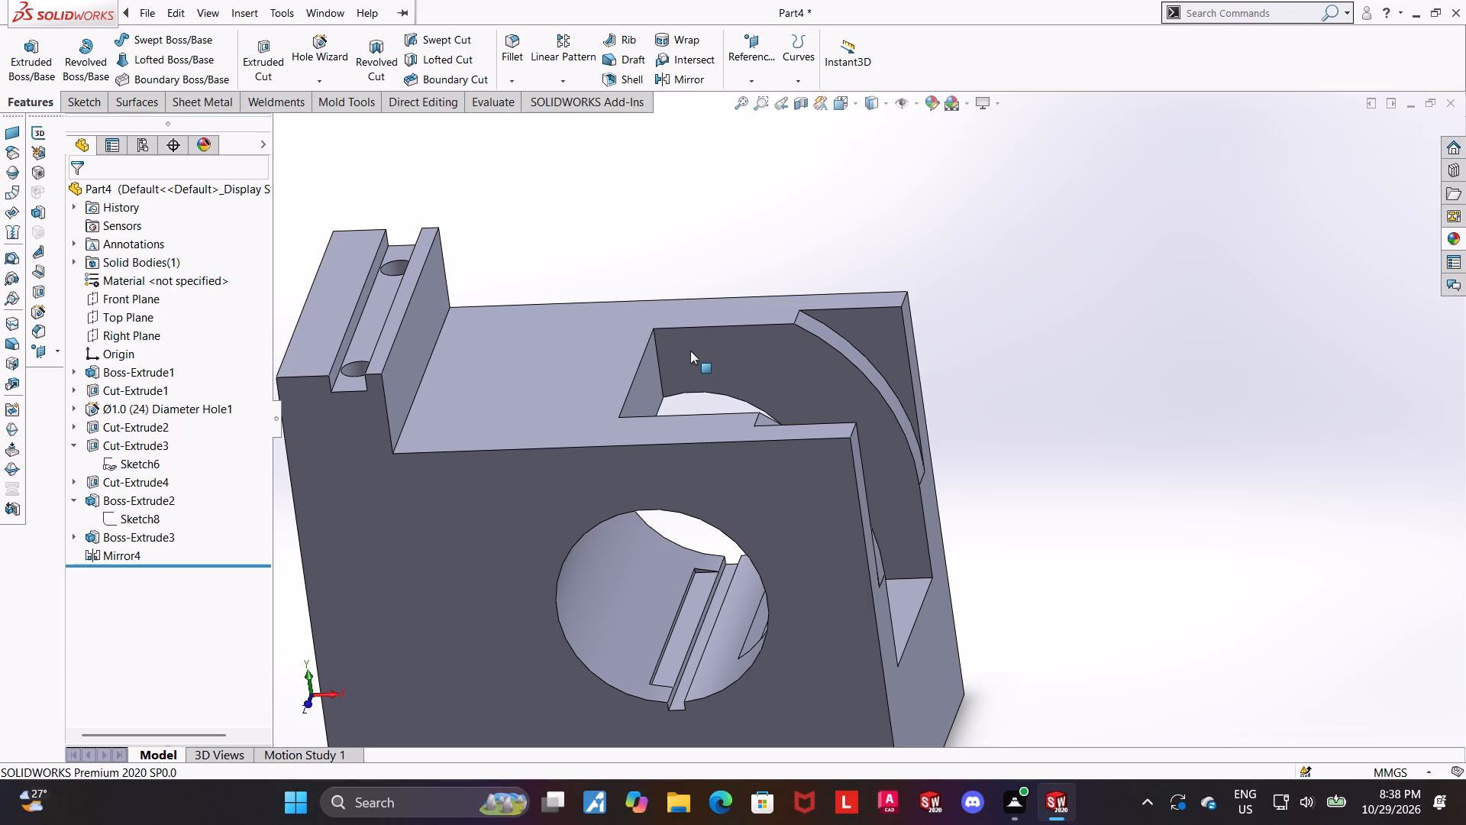
middle_drag(679, 355, 730, 387)
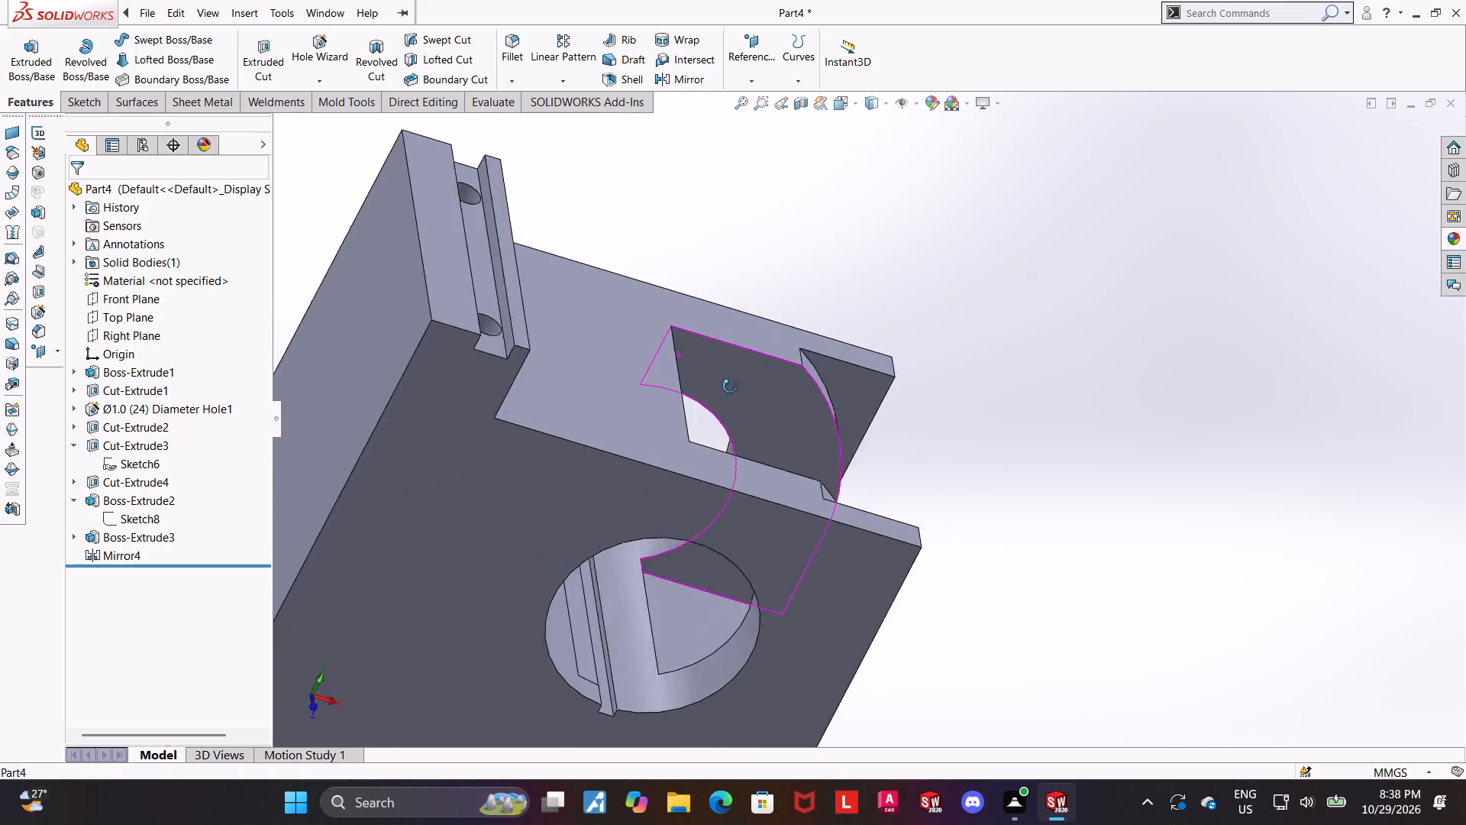
middle_drag(730, 387, 654, 390)
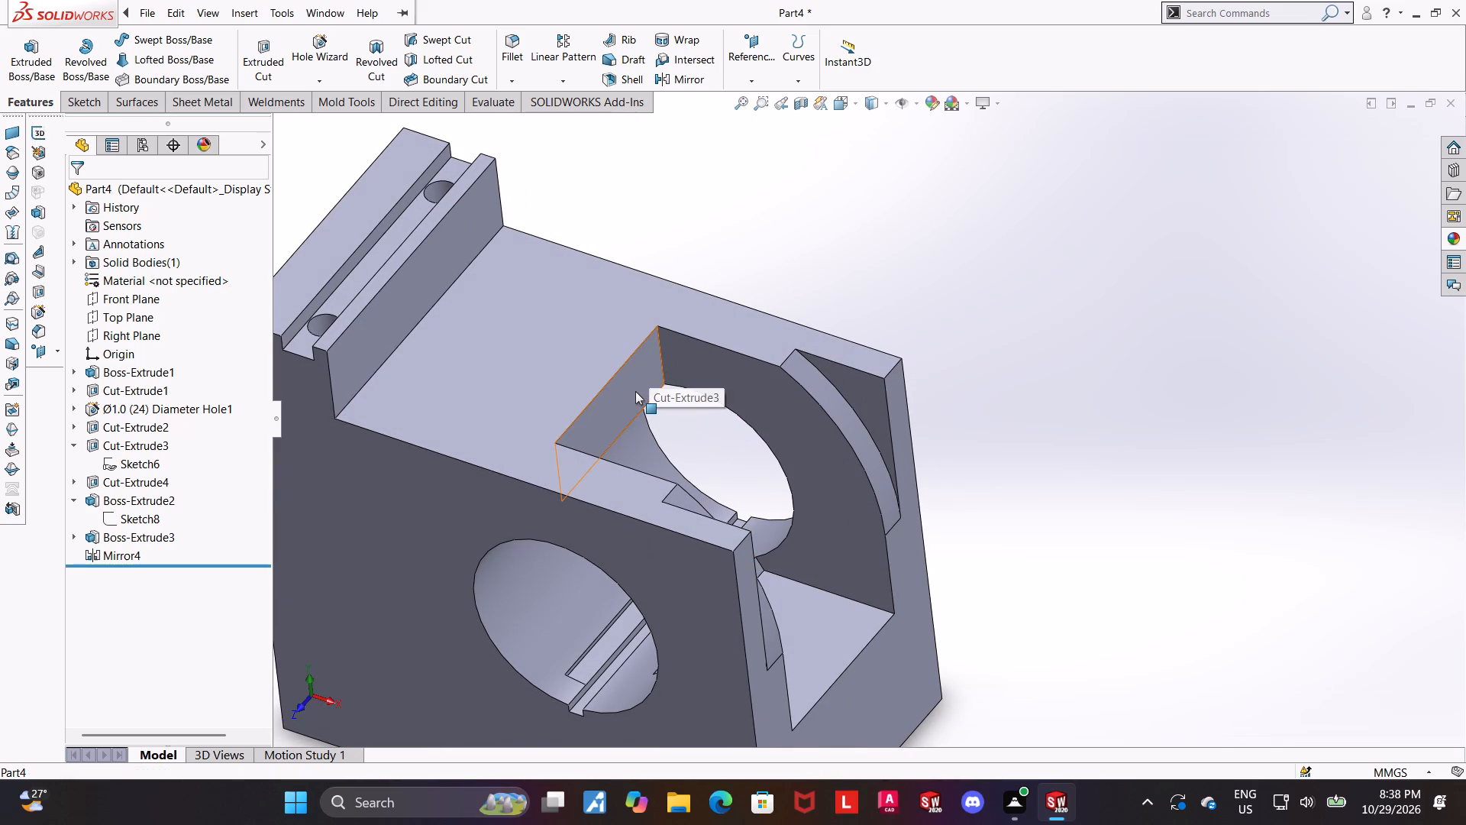
scroll(635, 391, up, 2)
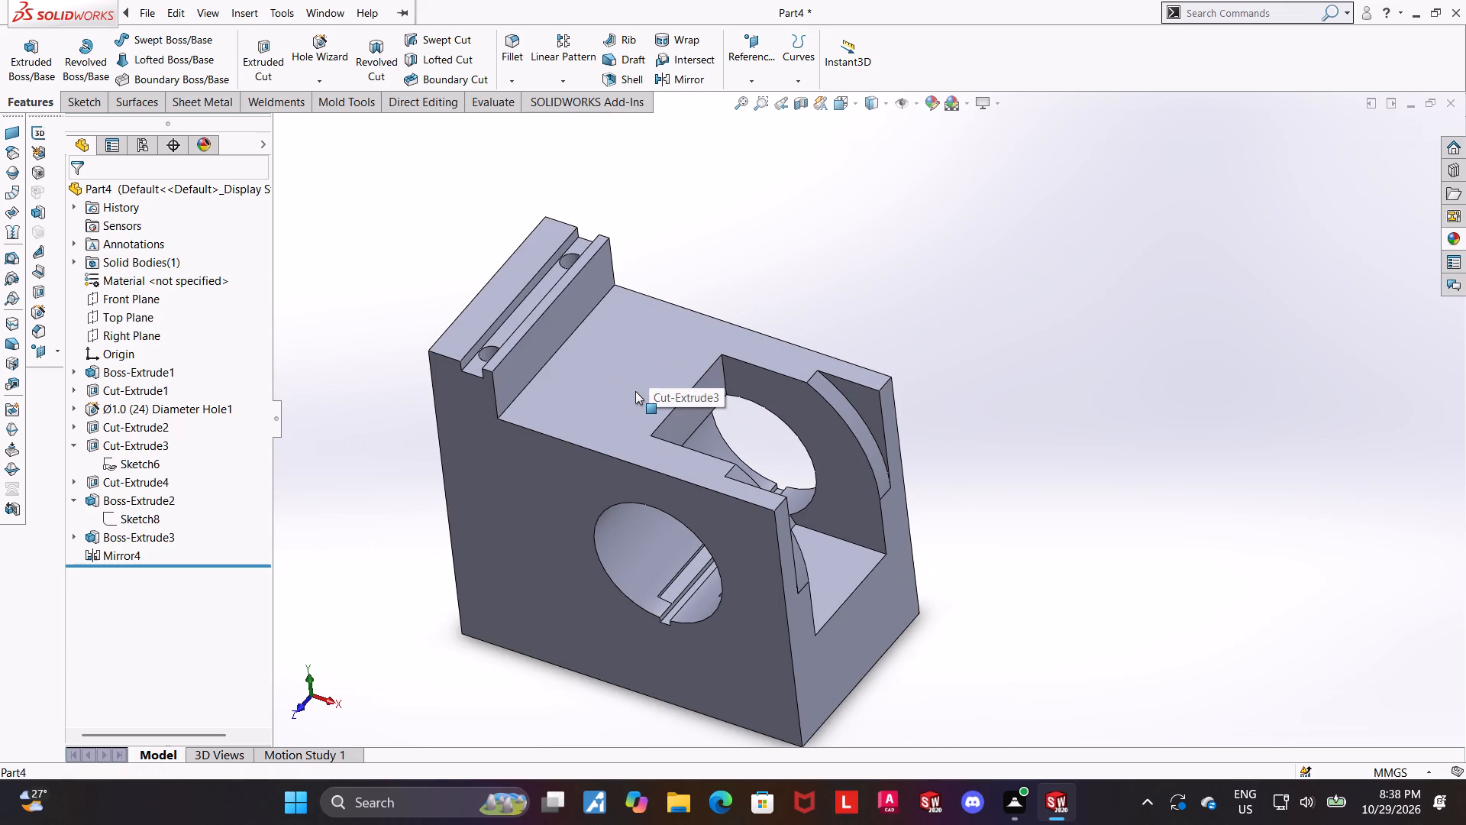
scroll(635, 391, down, 1)
Examine the narrow recess beside the keyway inside the bore from several angles.
middle_drag(799, 490, 845, 425)
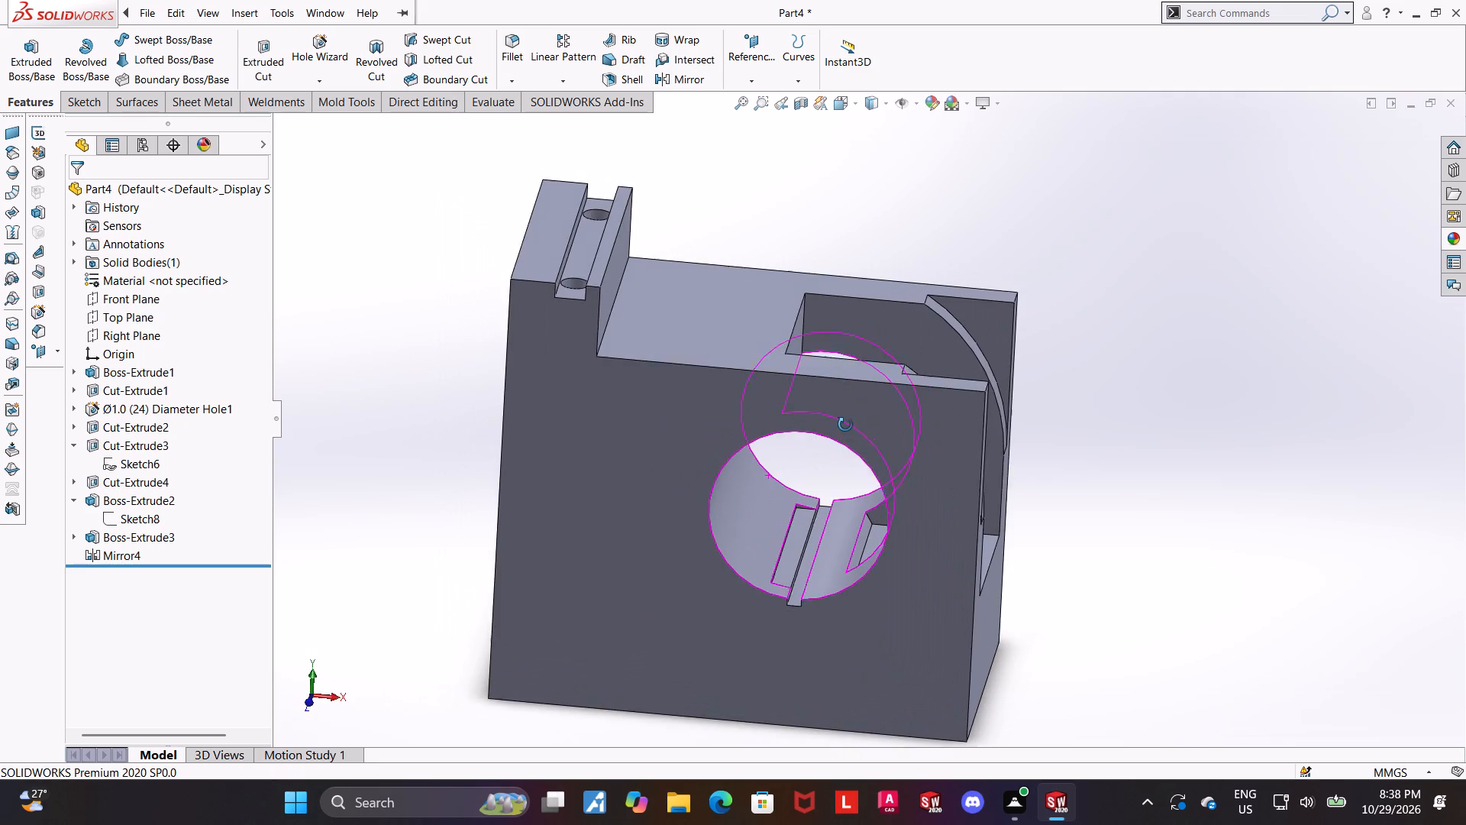
middle_drag(845, 425, 840, 451)
middle_drag(963, 557, 955, 503)
middle_drag(958, 513, 960, 520)
scroll(738, 567, down, 4)
click(842, 529)
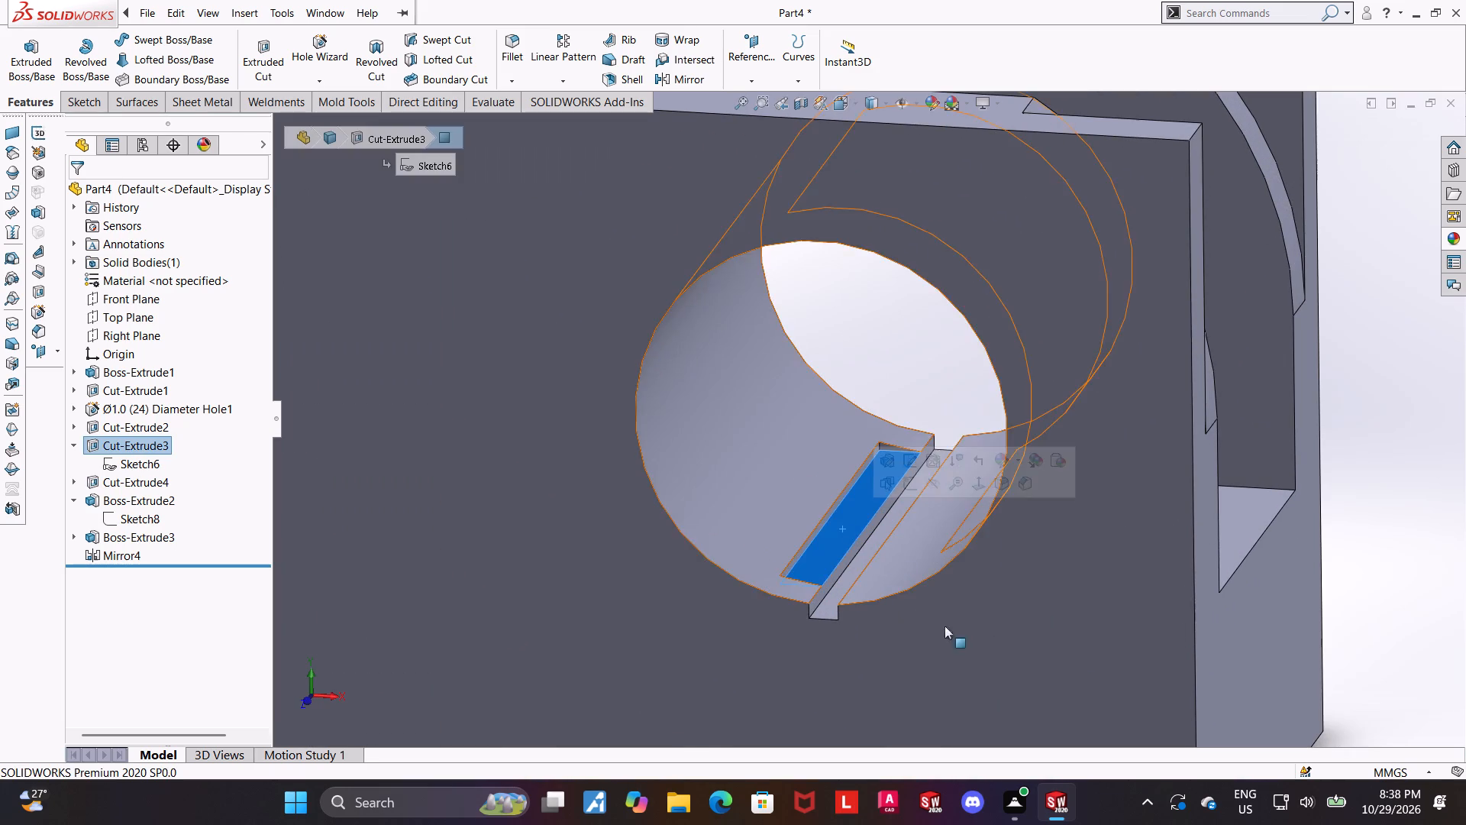
scroll(1165, 643, up, 5)
middle_drag(1178, 604, 1203, 543)
click(1203, 539)
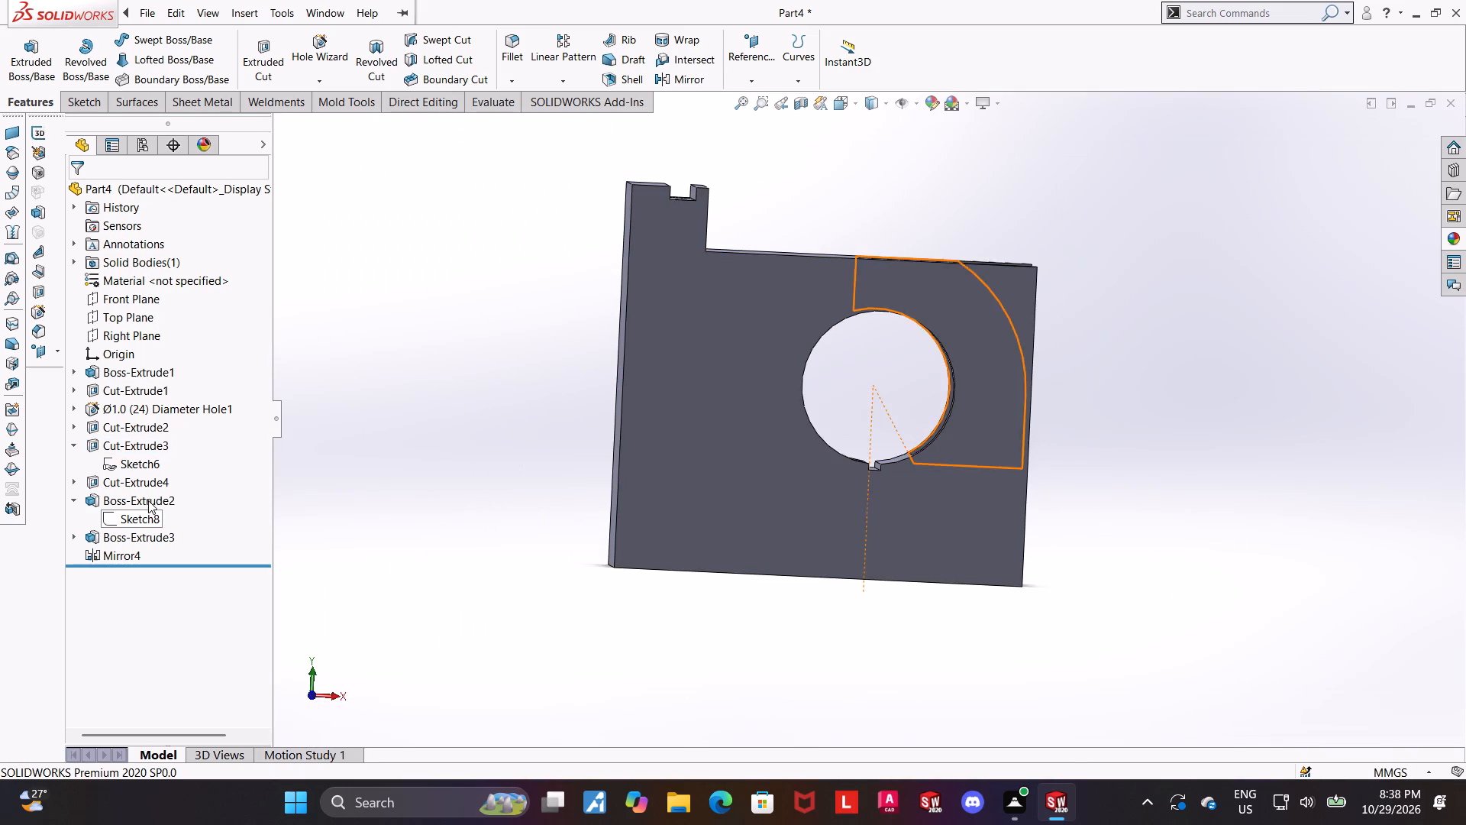
Open the pocket sketch for editing and trim away its vertical line running through the bore.
click(113, 464)
click(131, 418)
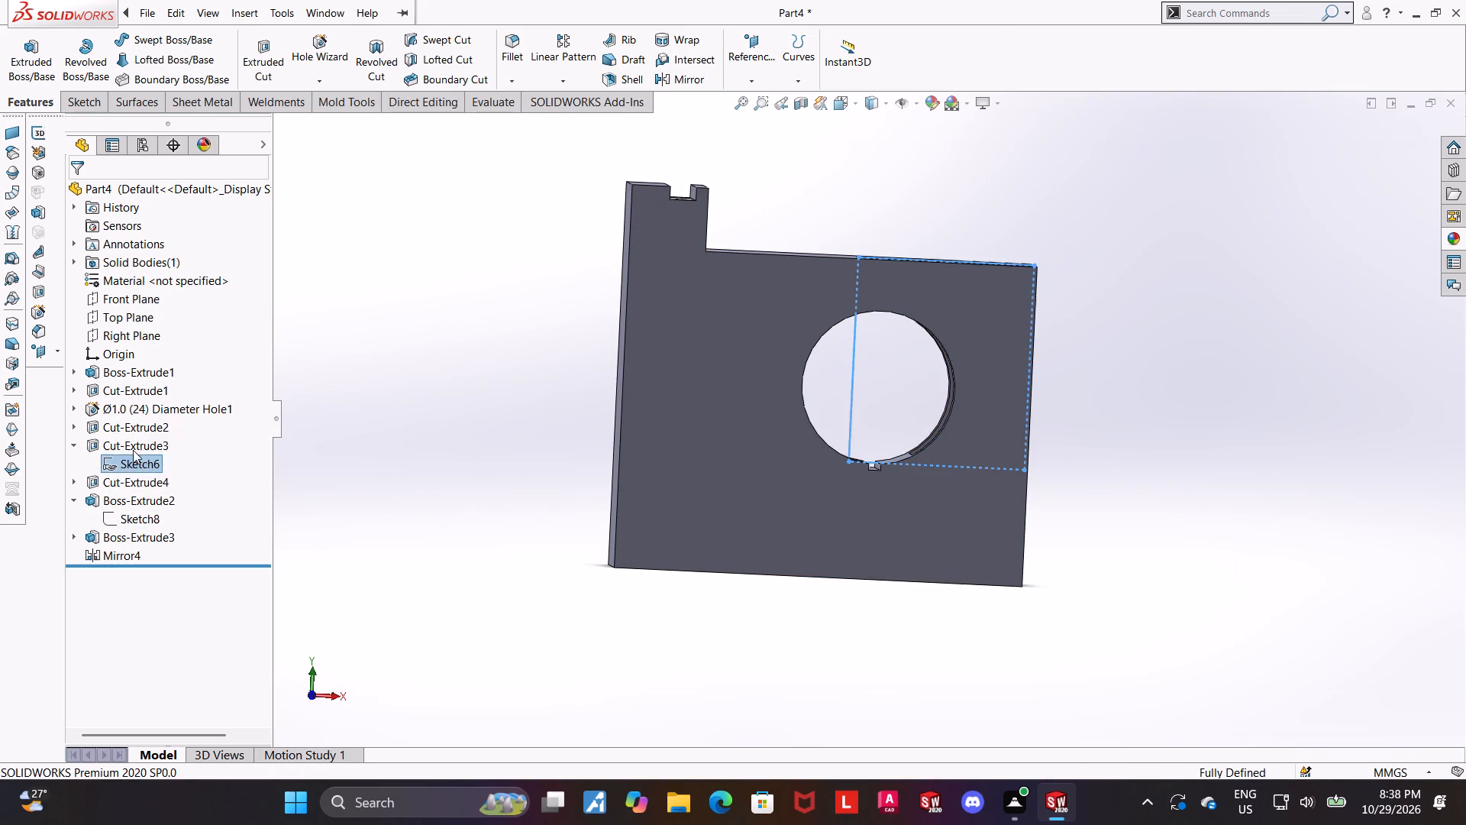
click(136, 457)
click(170, 433)
scroll(1242, 535, down, 2)
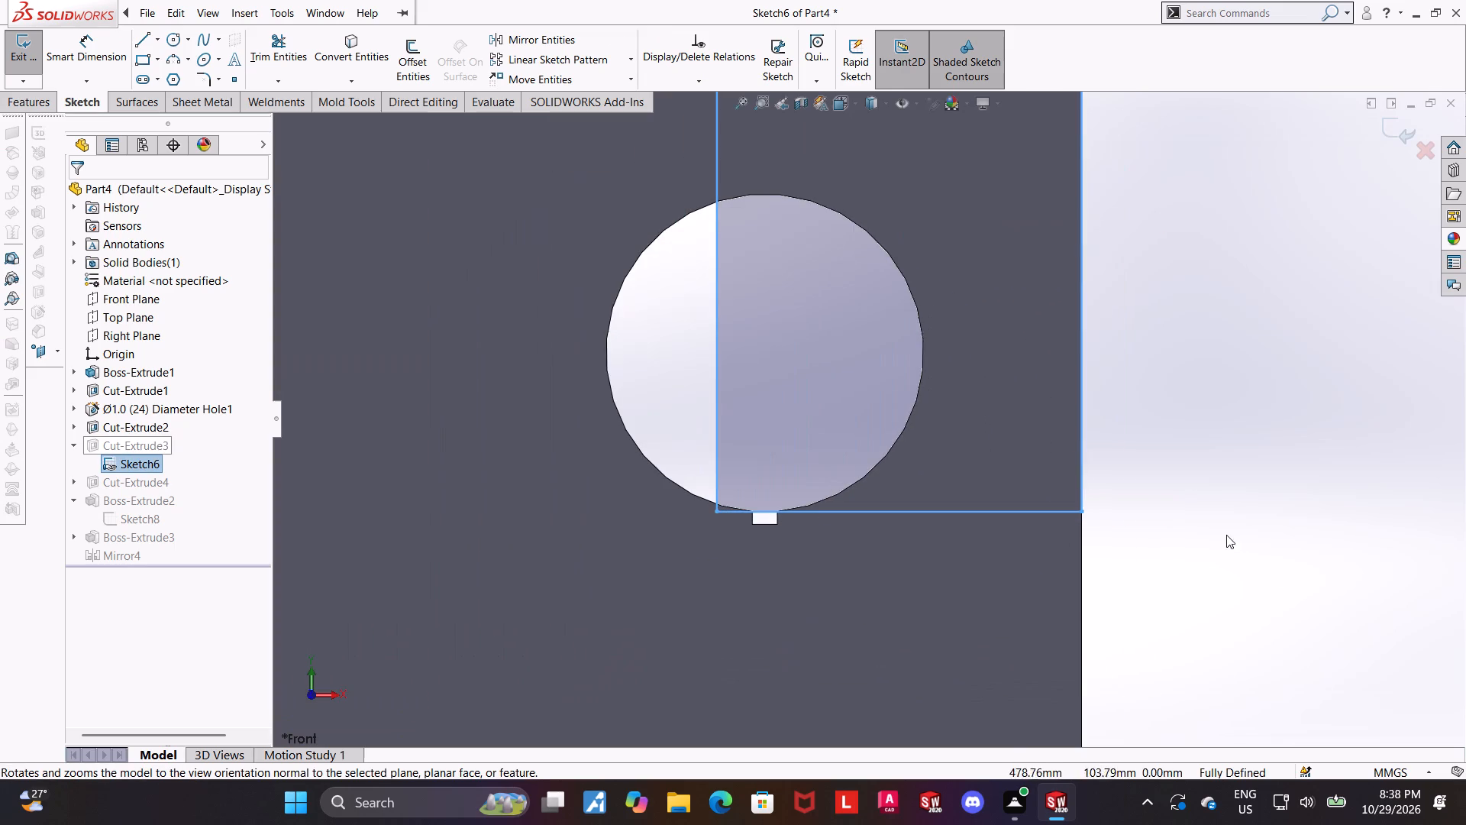
scroll(831, 472, down, 1)
scroll(805, 348, up, 3)
scroll(1122, 354, down, 2)
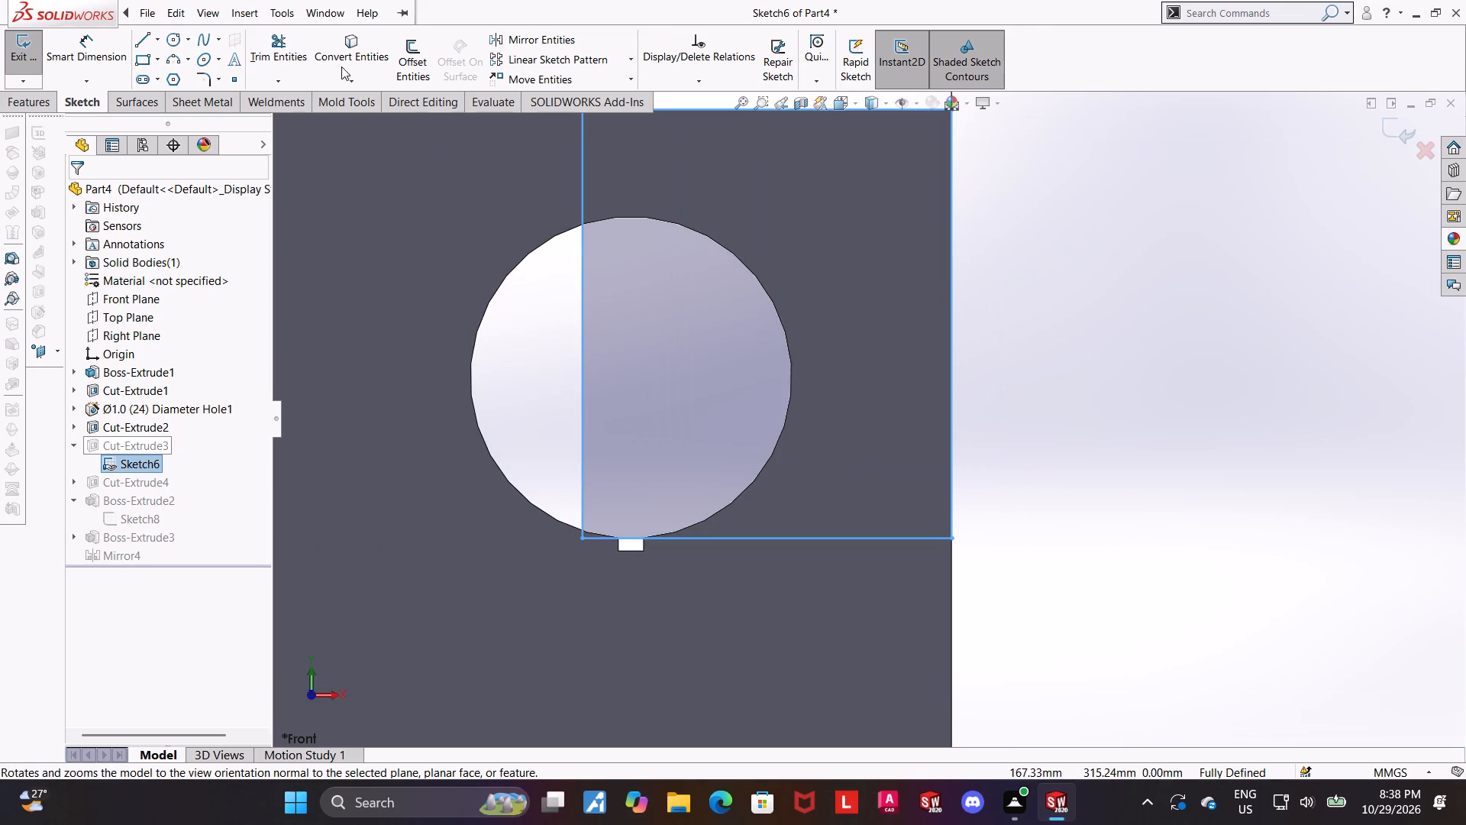
click(291, 41)
scroll(454, 228, up, 2)
drag(702, 358, 670, 372)
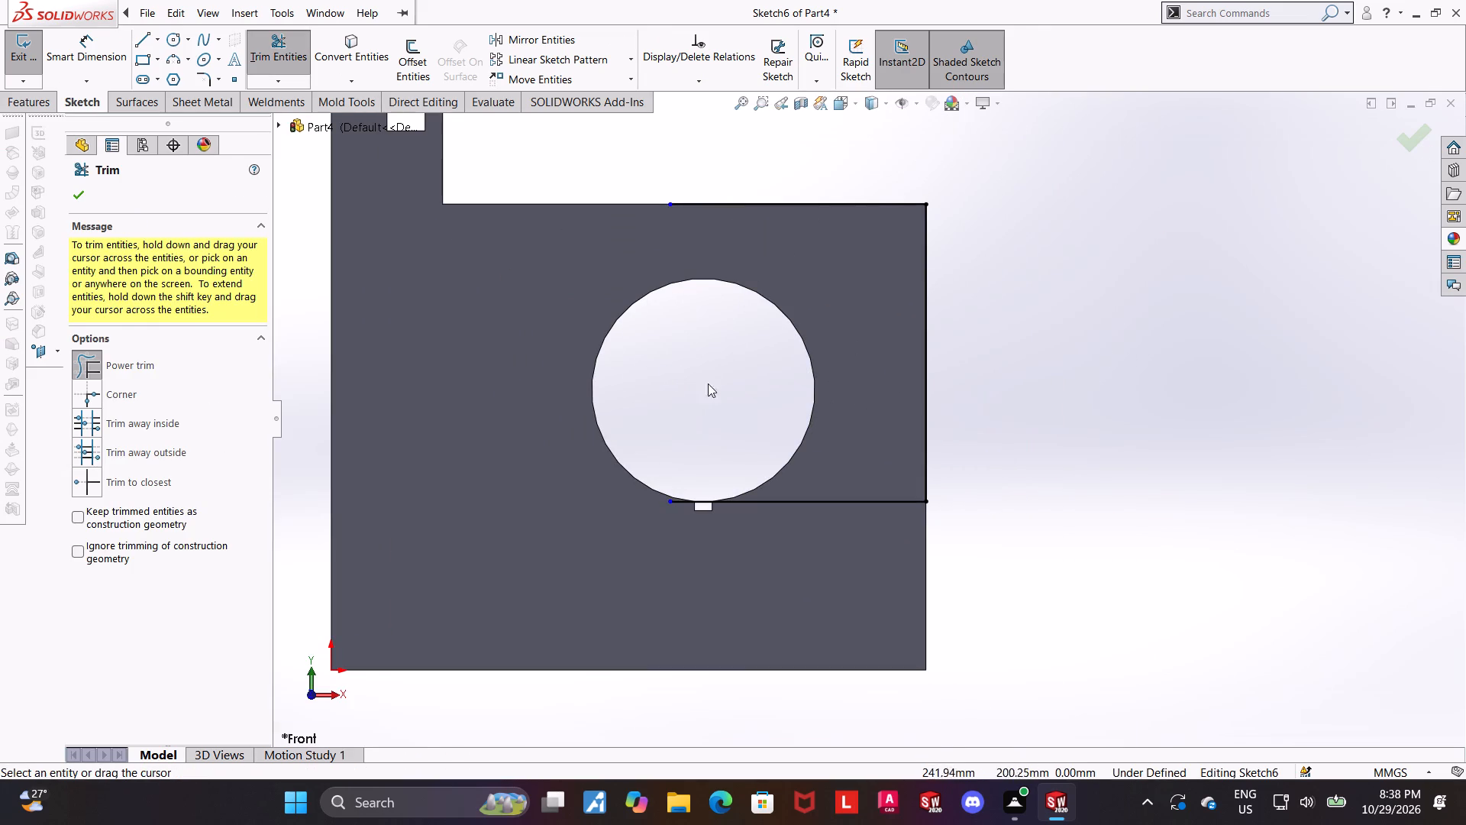
key(Escape)
Make the open endpoint of the pocket's bottom line coincident with the keyway's side edge nearest the corner pieces.
click(670, 501)
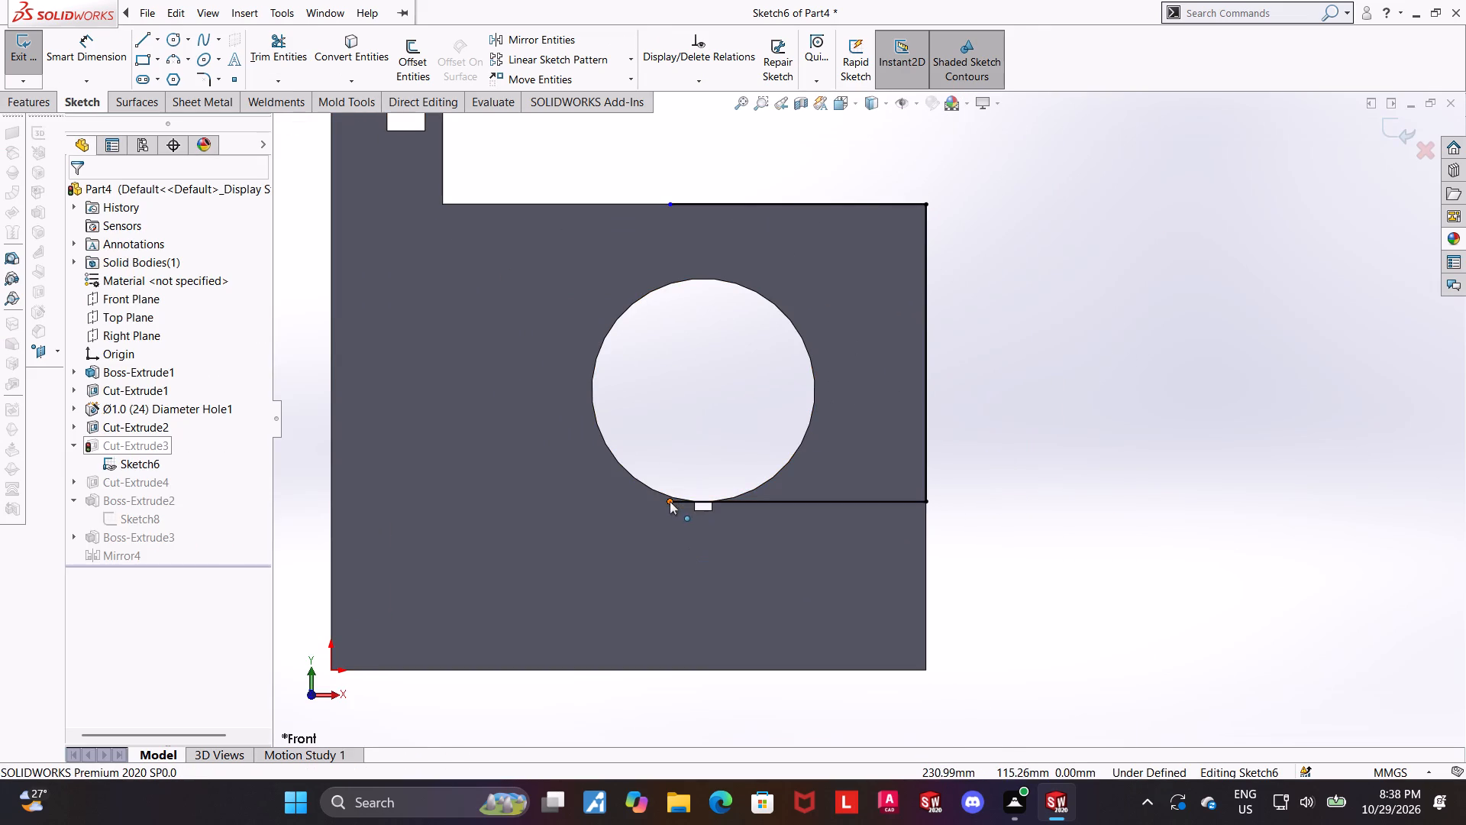
ctrl+click(710, 509)
click(90, 489)
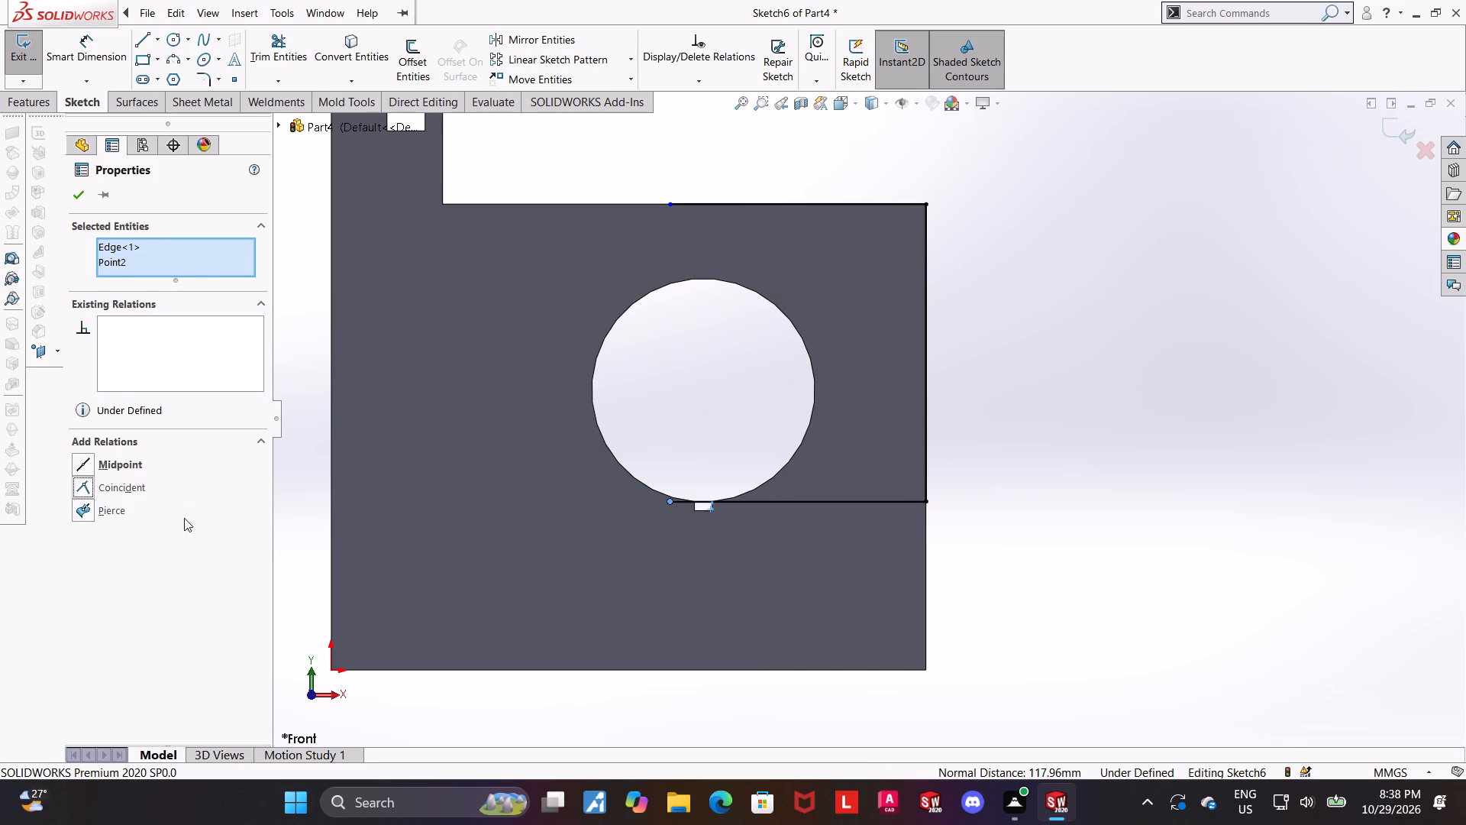
click(1105, 574)
scroll(760, 186, up, 2)
Close the pocket profile with a stepped line: about 127 mm down from the top endpoint, across, and down to the bottom line's endpoint.
click(137, 48)
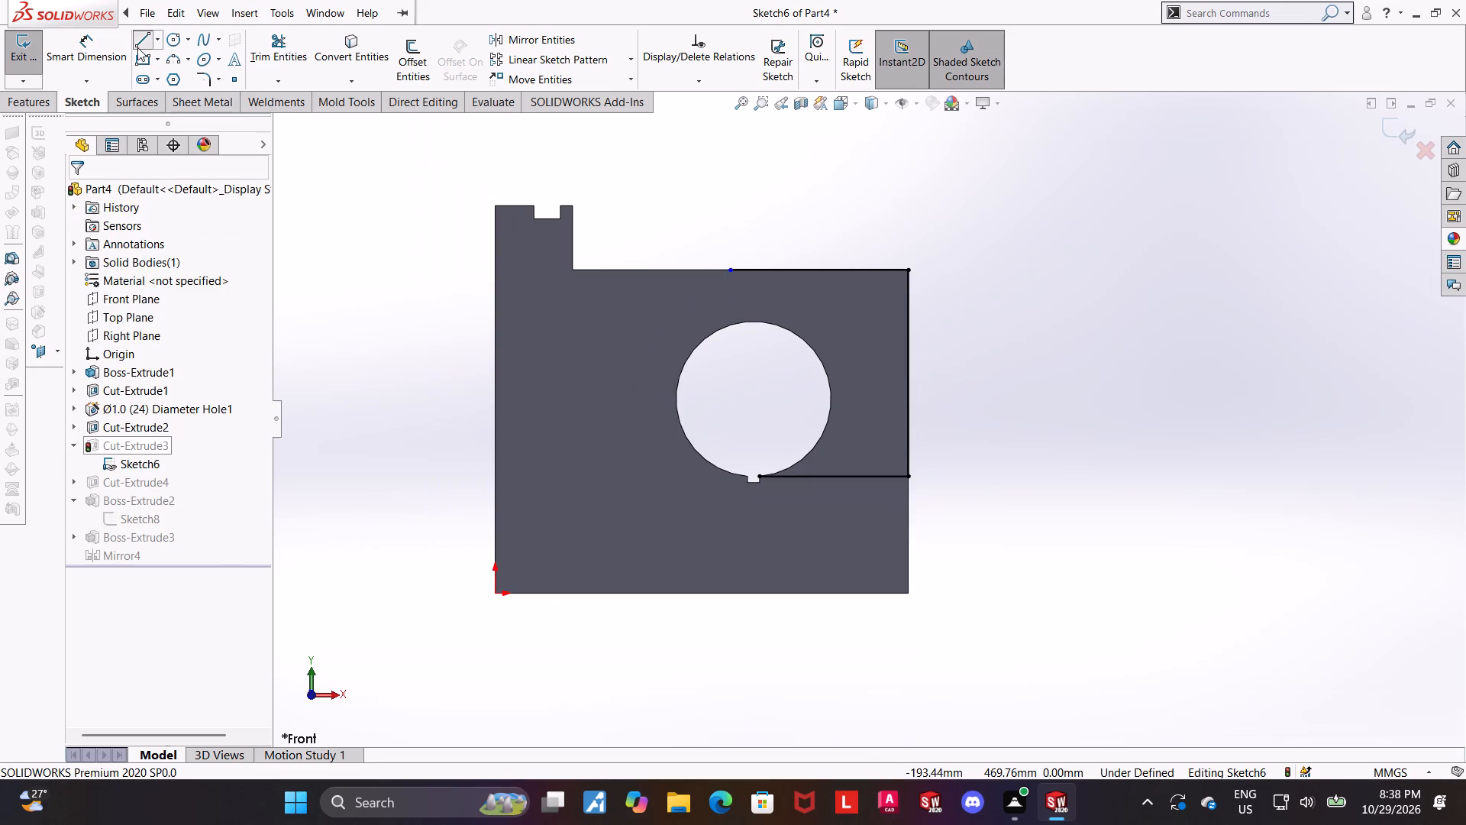
scroll(917, 257, down, 2)
click(652, 291)
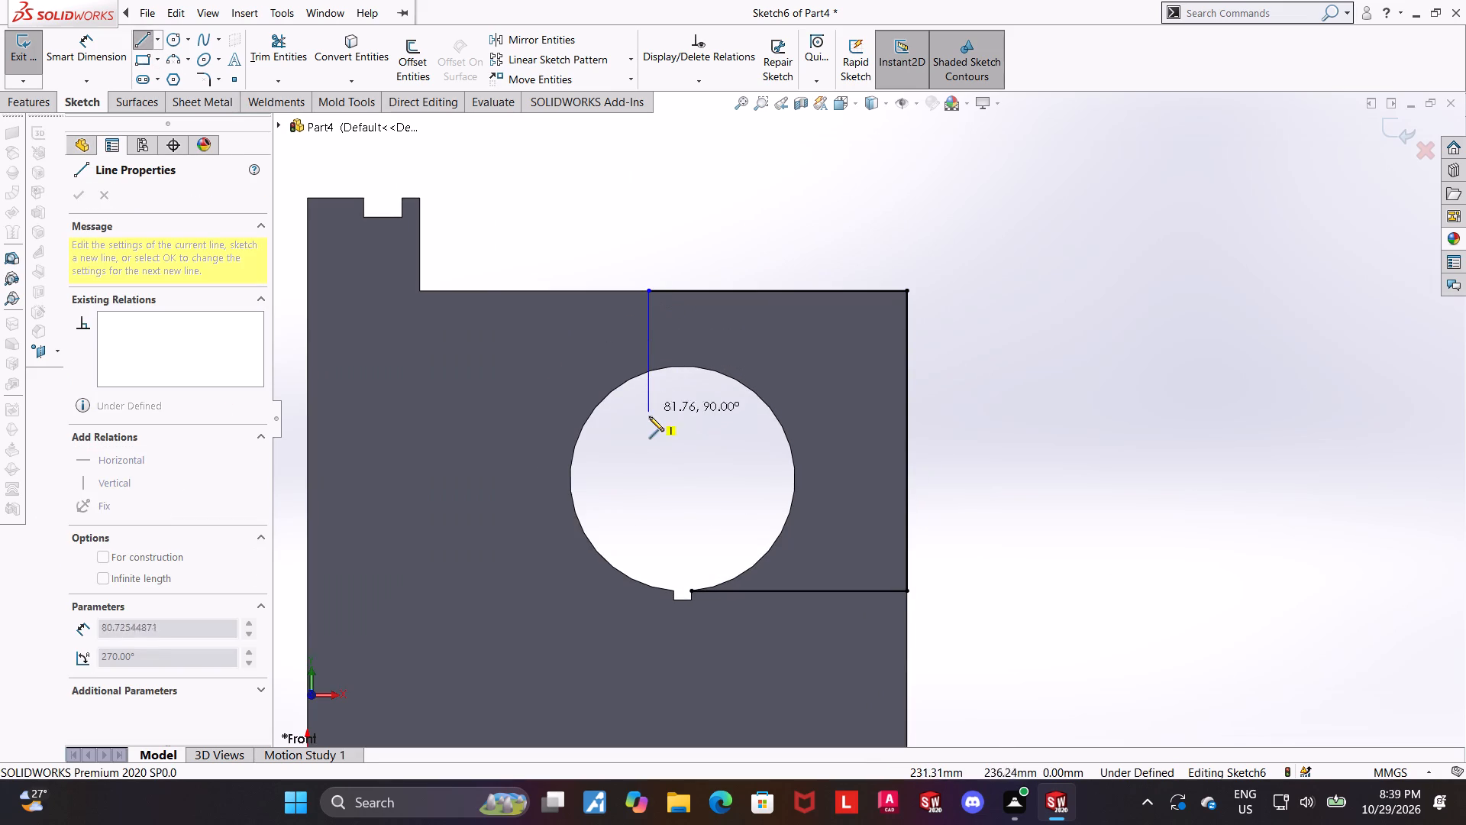
click(647, 478)
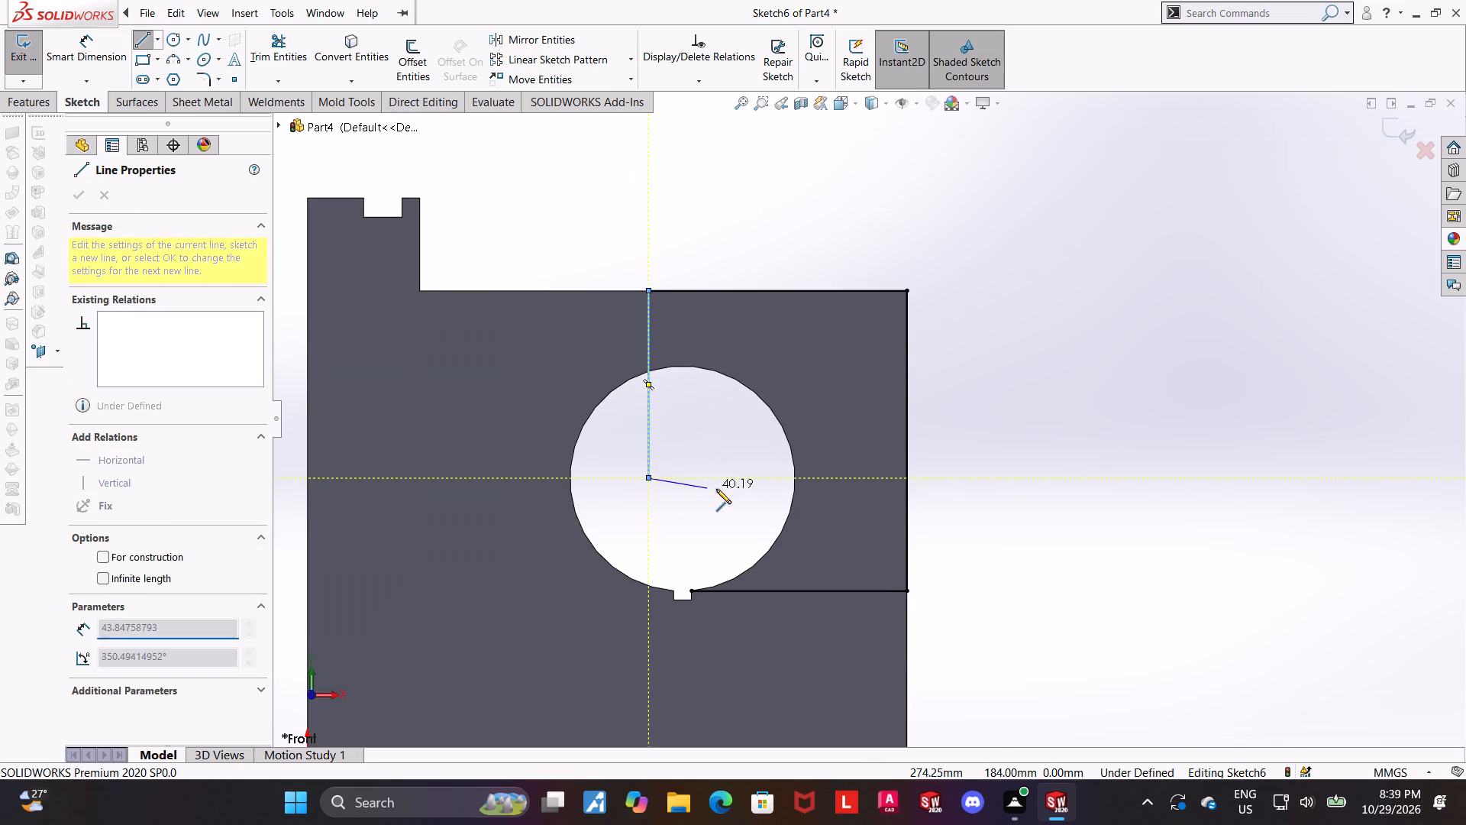
click(693, 480)
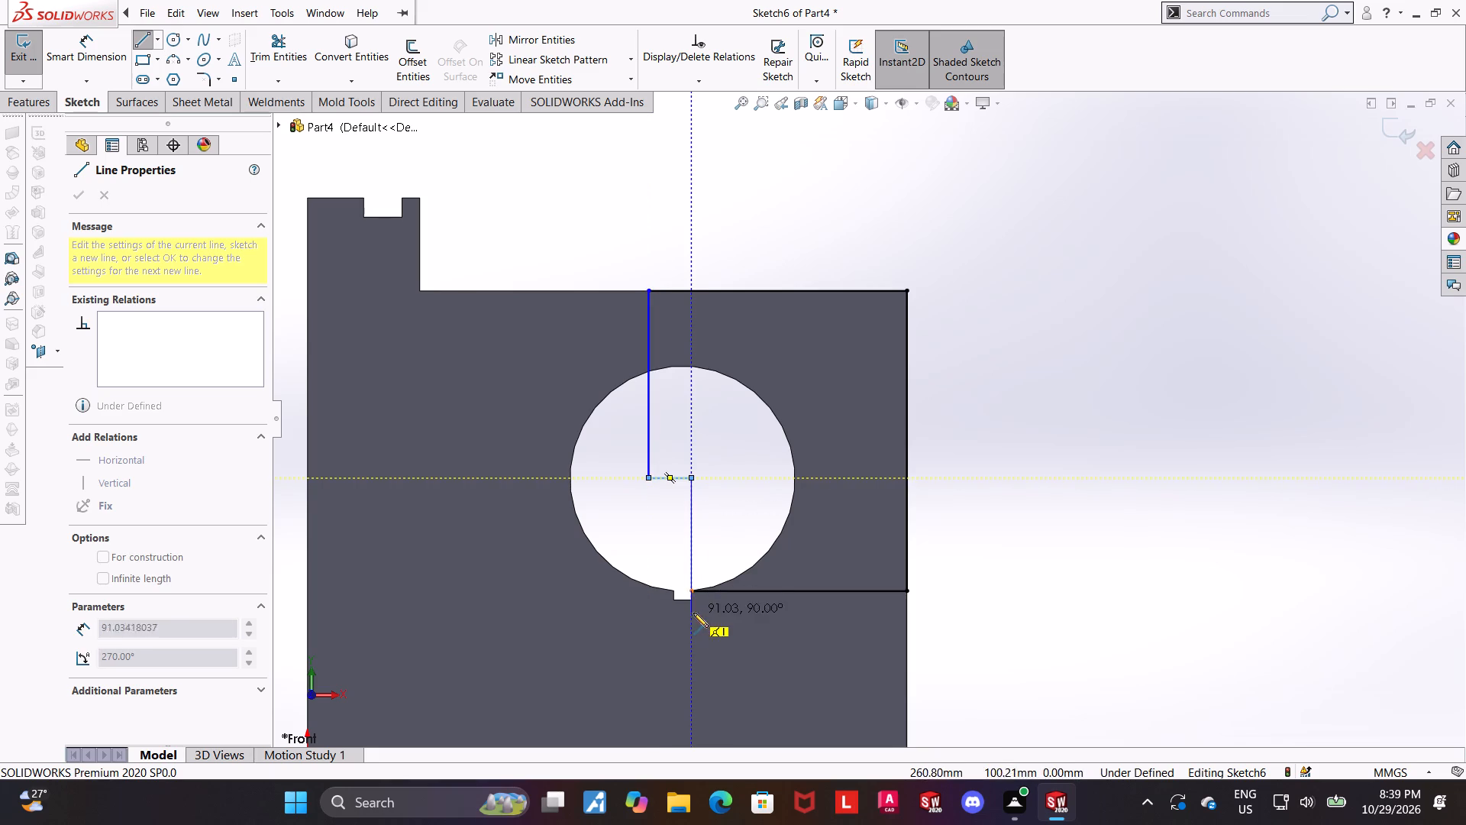
click(692, 587)
key(Escape)
key(Escape)
key(Escape)
scroll(957, 420, up, 3)
scroll(902, 264, down, 2)
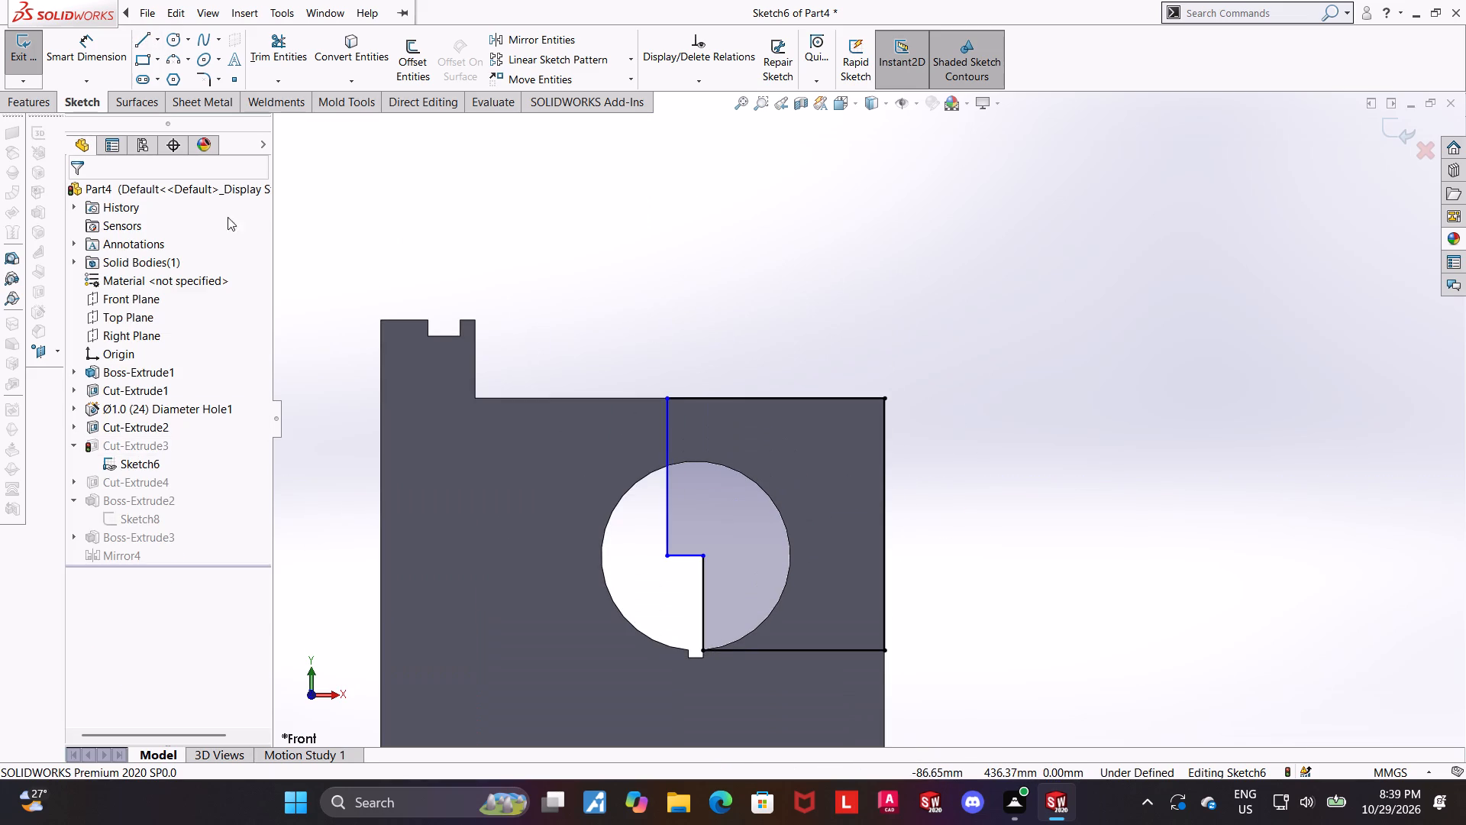
Dimension the pocket width at 175 mm between the new long vertical line and the block's outer edge line.
click(77, 45)
click(664, 480)
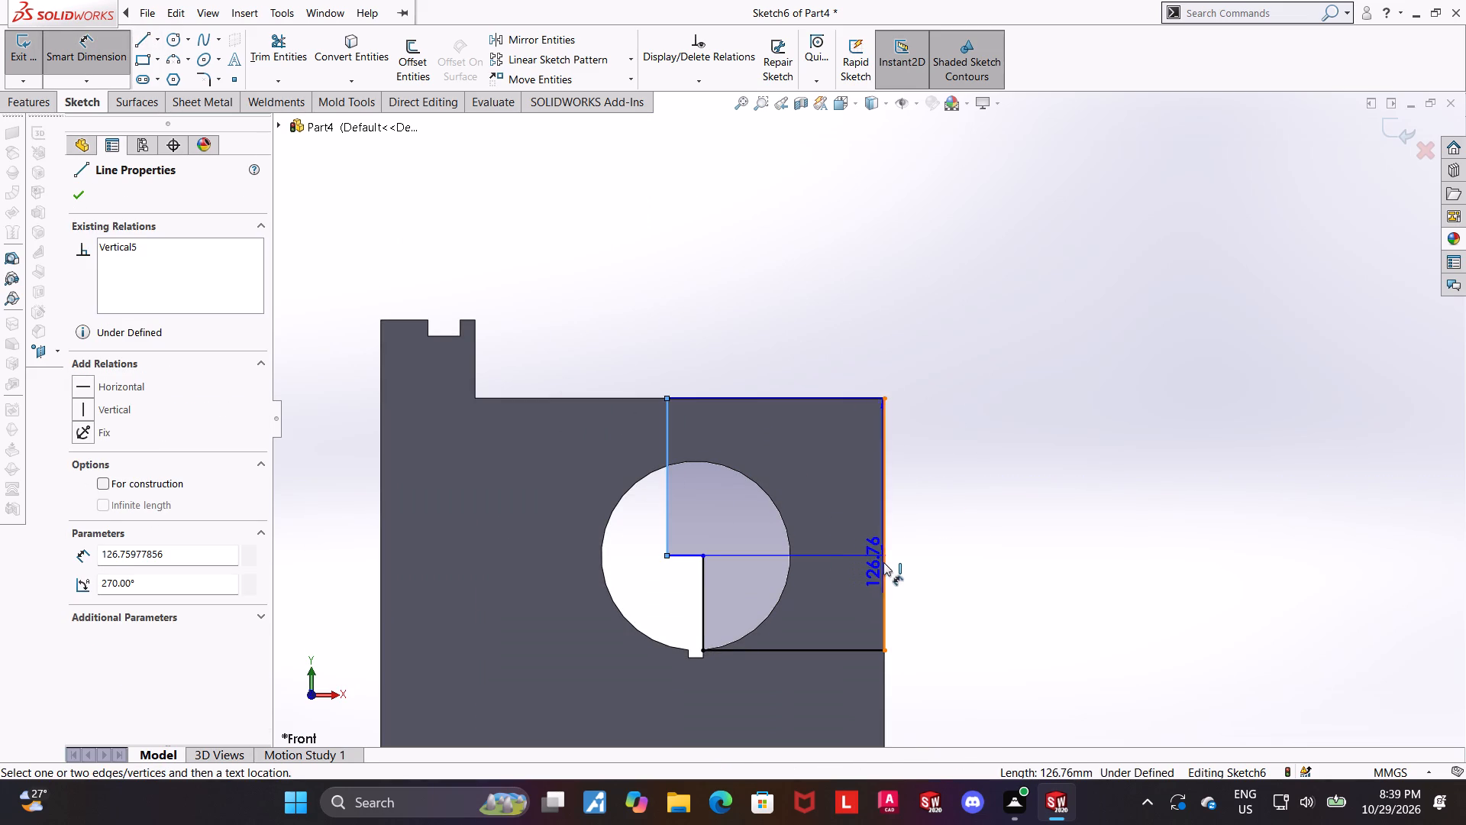
click(883, 562)
click(827, 316)
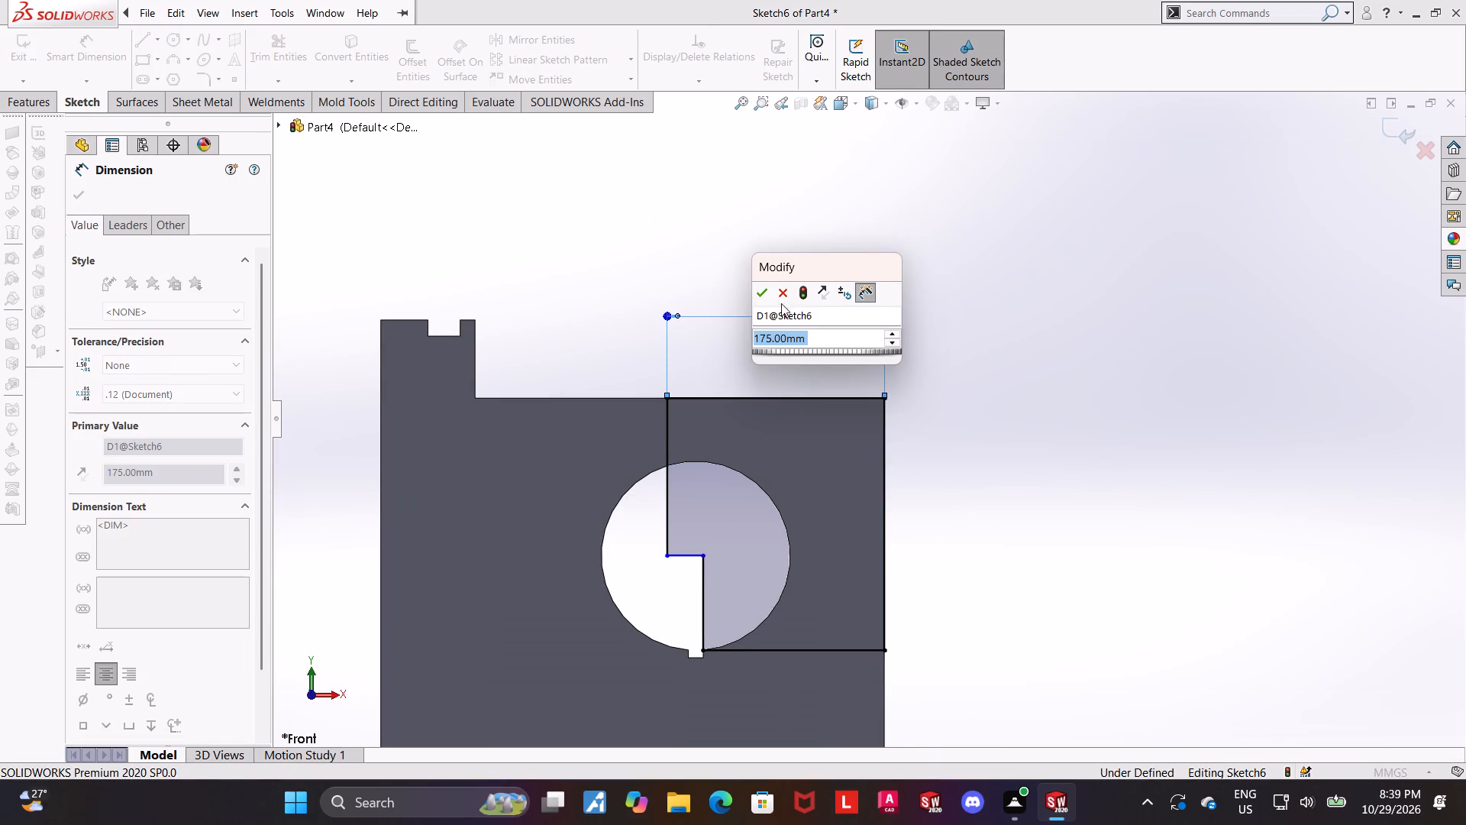
click(765, 297)
key(Escape)
key(Escape)
Align the short horizontal line's endpoint horizontally with the midpoint of the block's tall outer edge and exit the pocket sketch.
click(86, 55)
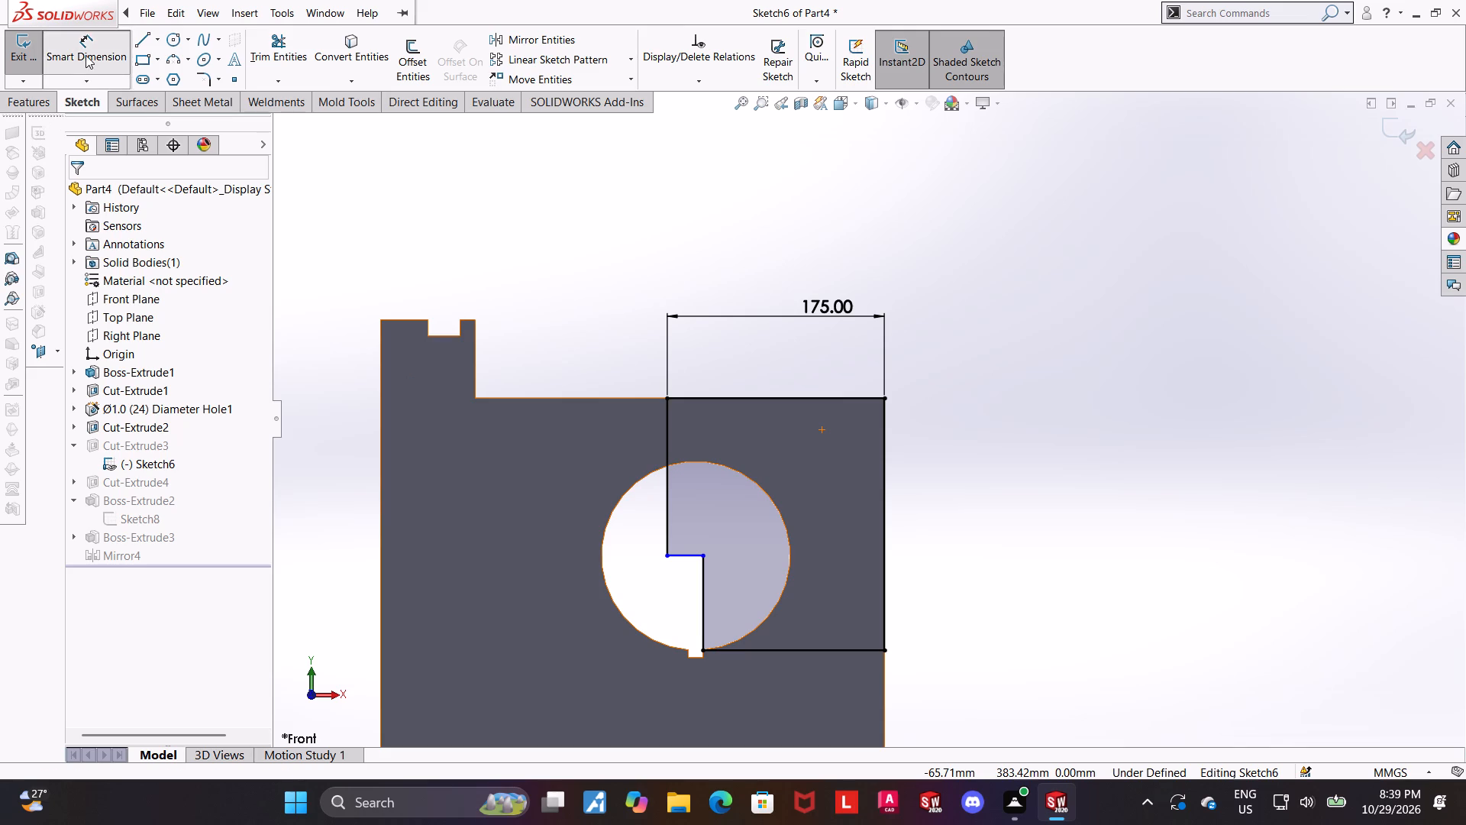
key(Escape)
key(Escape)
drag(690, 554, 689, 526)
click(965, 584)
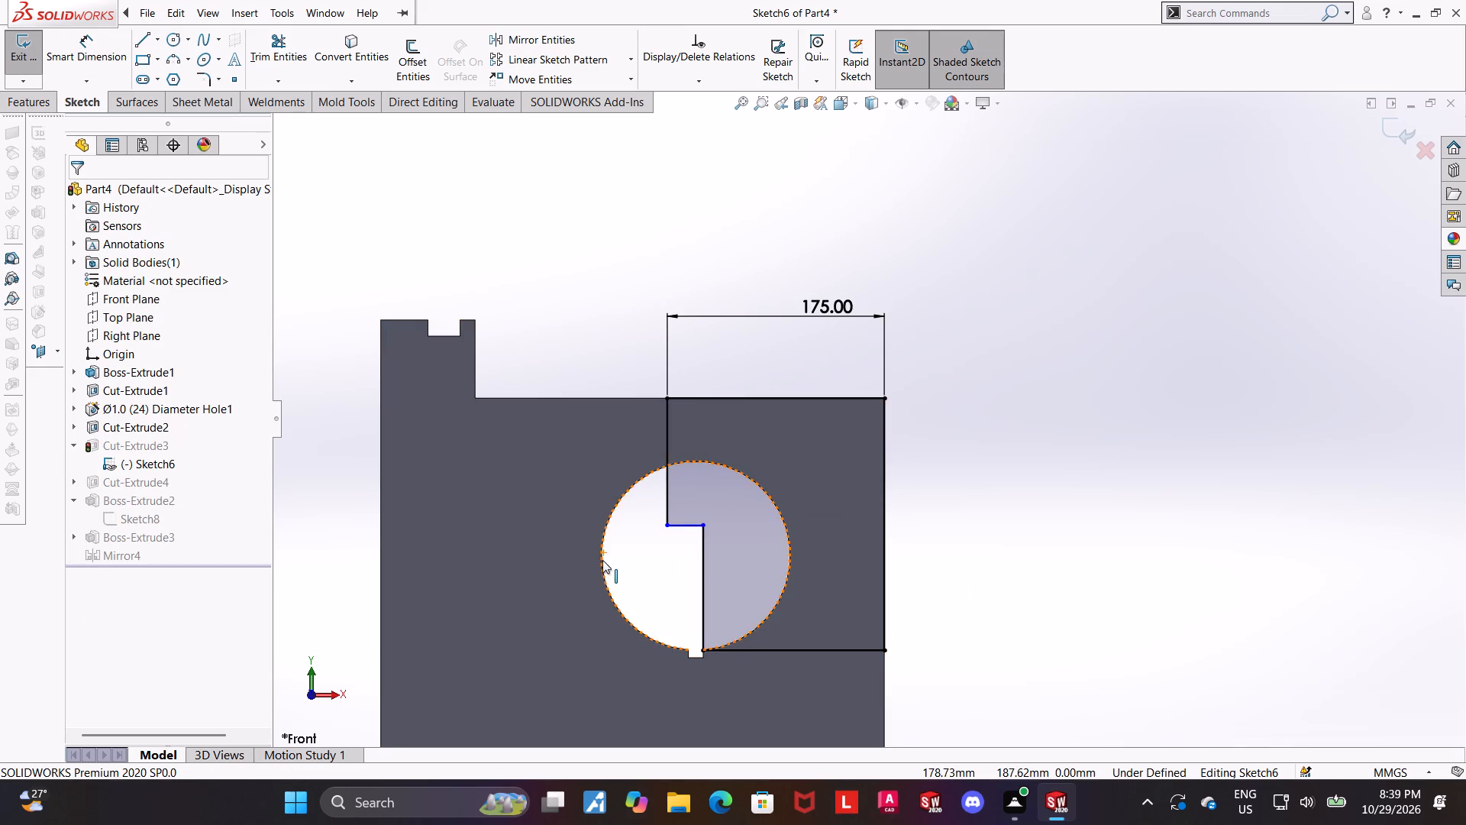
click(379, 557)
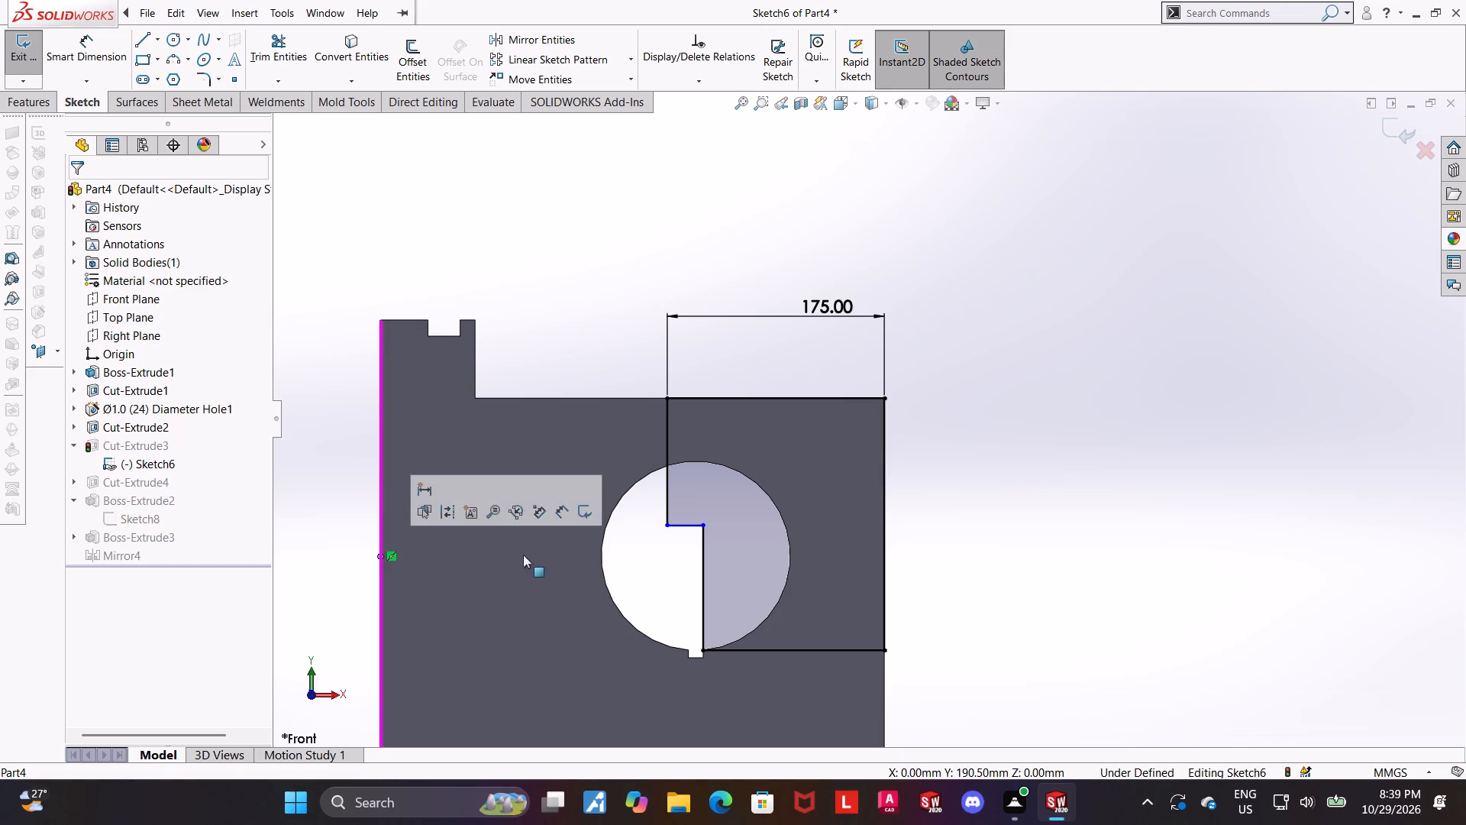
ctrl+click(703, 527)
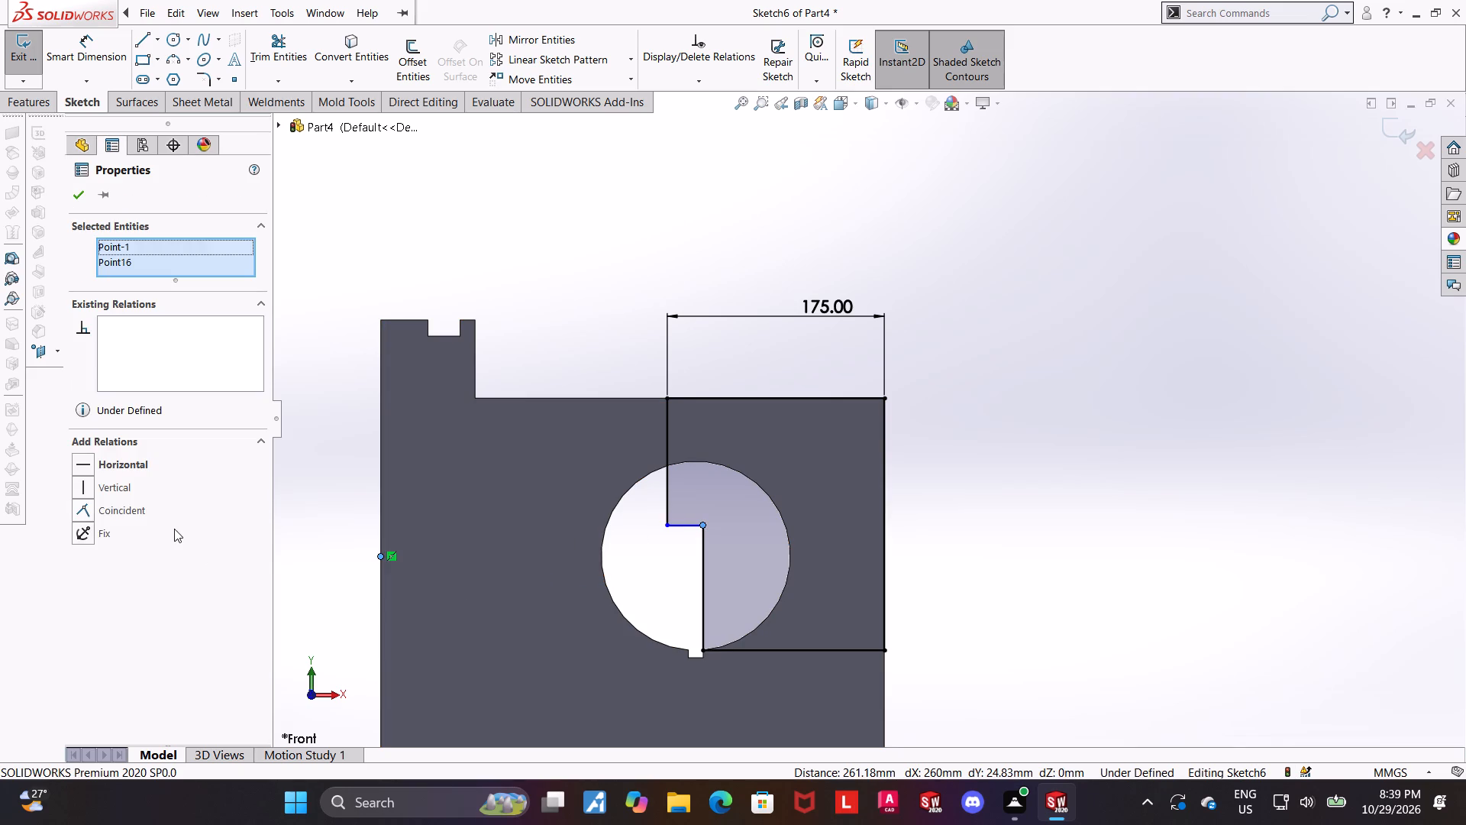
click(89, 471)
click(1367, 516)
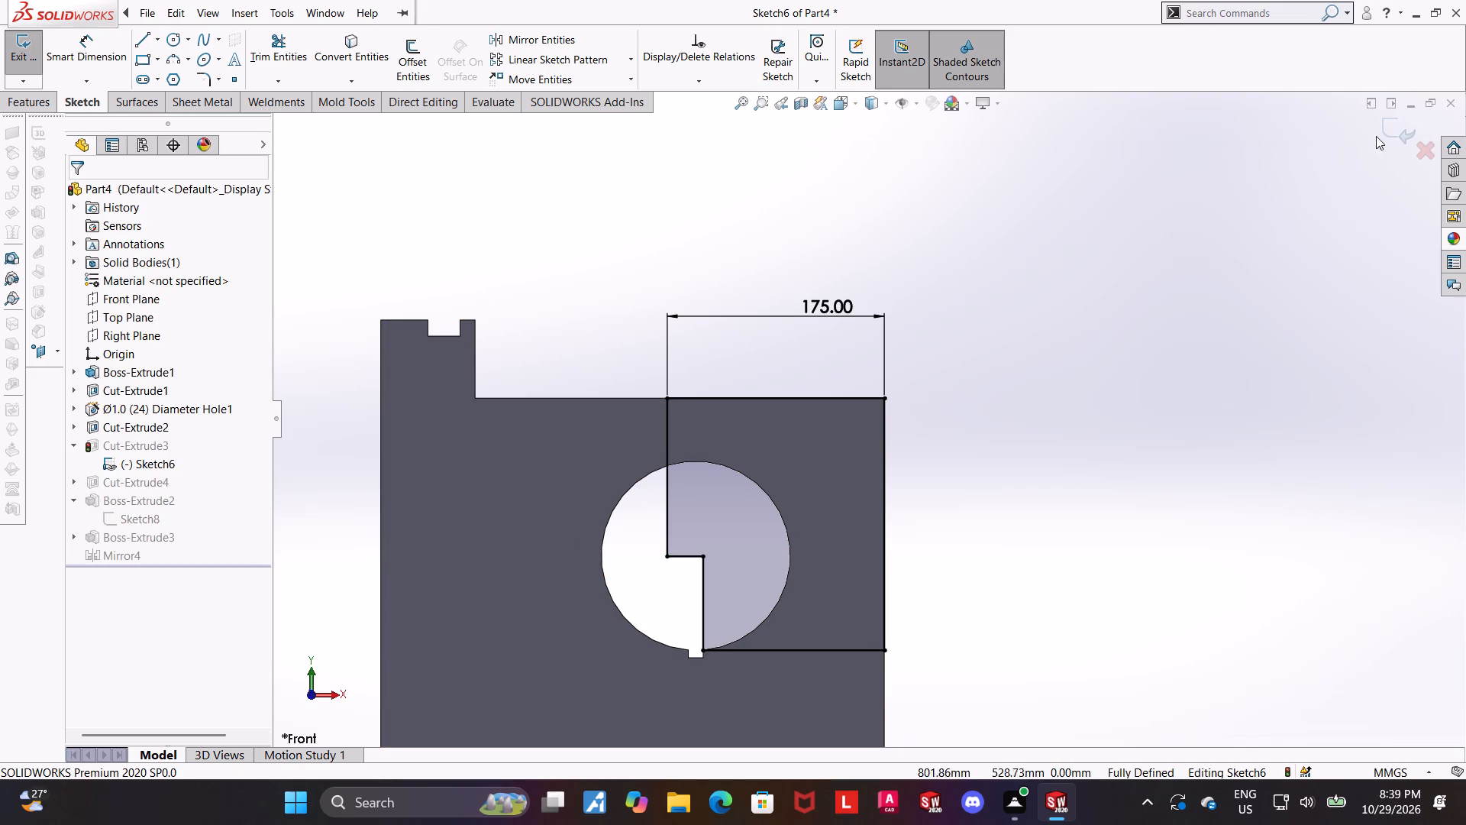
click(1395, 131)
Examine the rebuilt pocket and keyed bore from several angles and in the Top view.
scroll(1099, 409, up, 2)
middle_drag(1070, 472, 1032, 528)
scroll(1036, 574, up, 2)
middle_drag(1030, 590, 1048, 611)
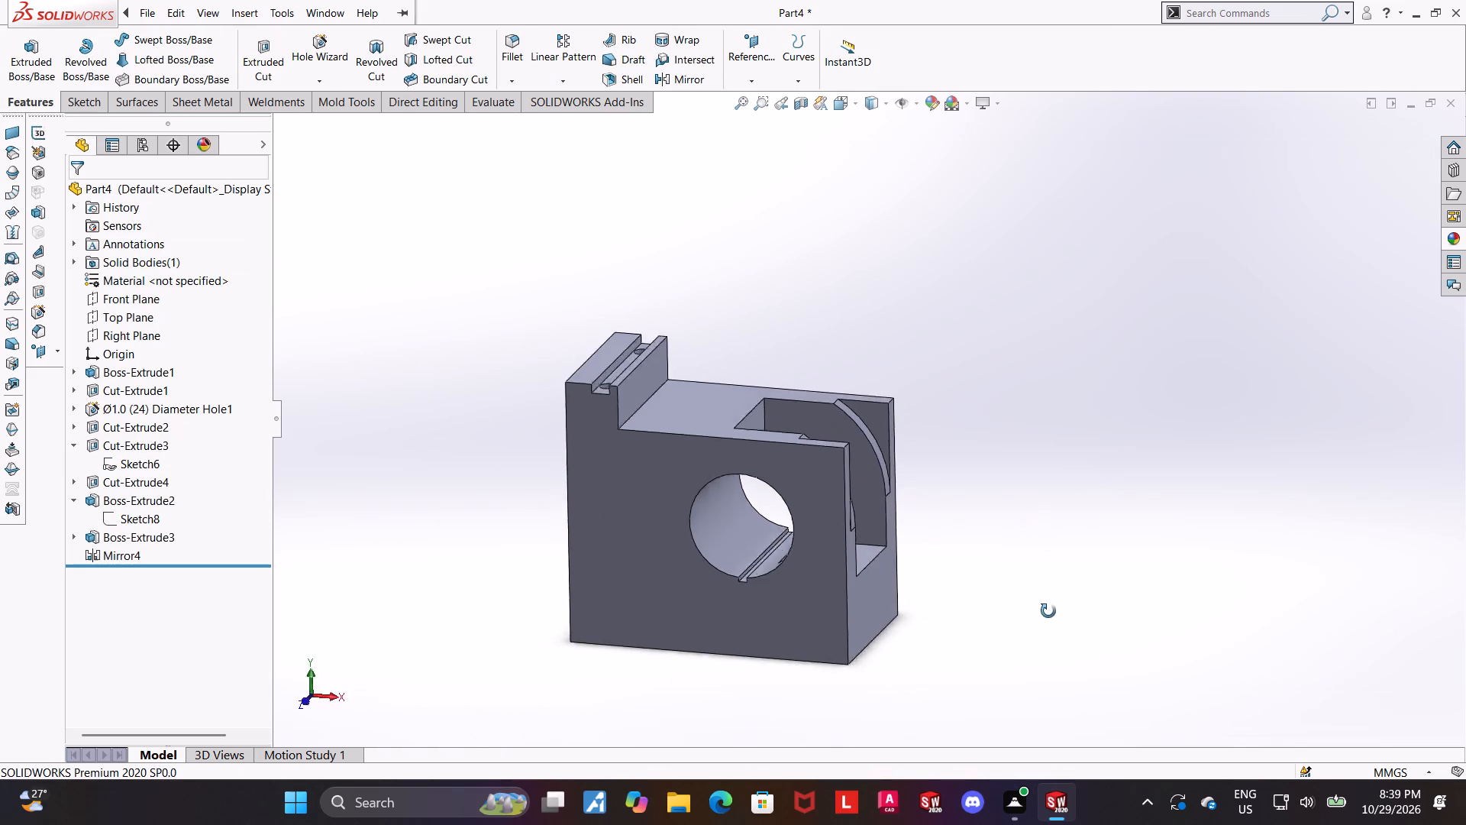
middle_drag(1048, 611, 1048, 578)
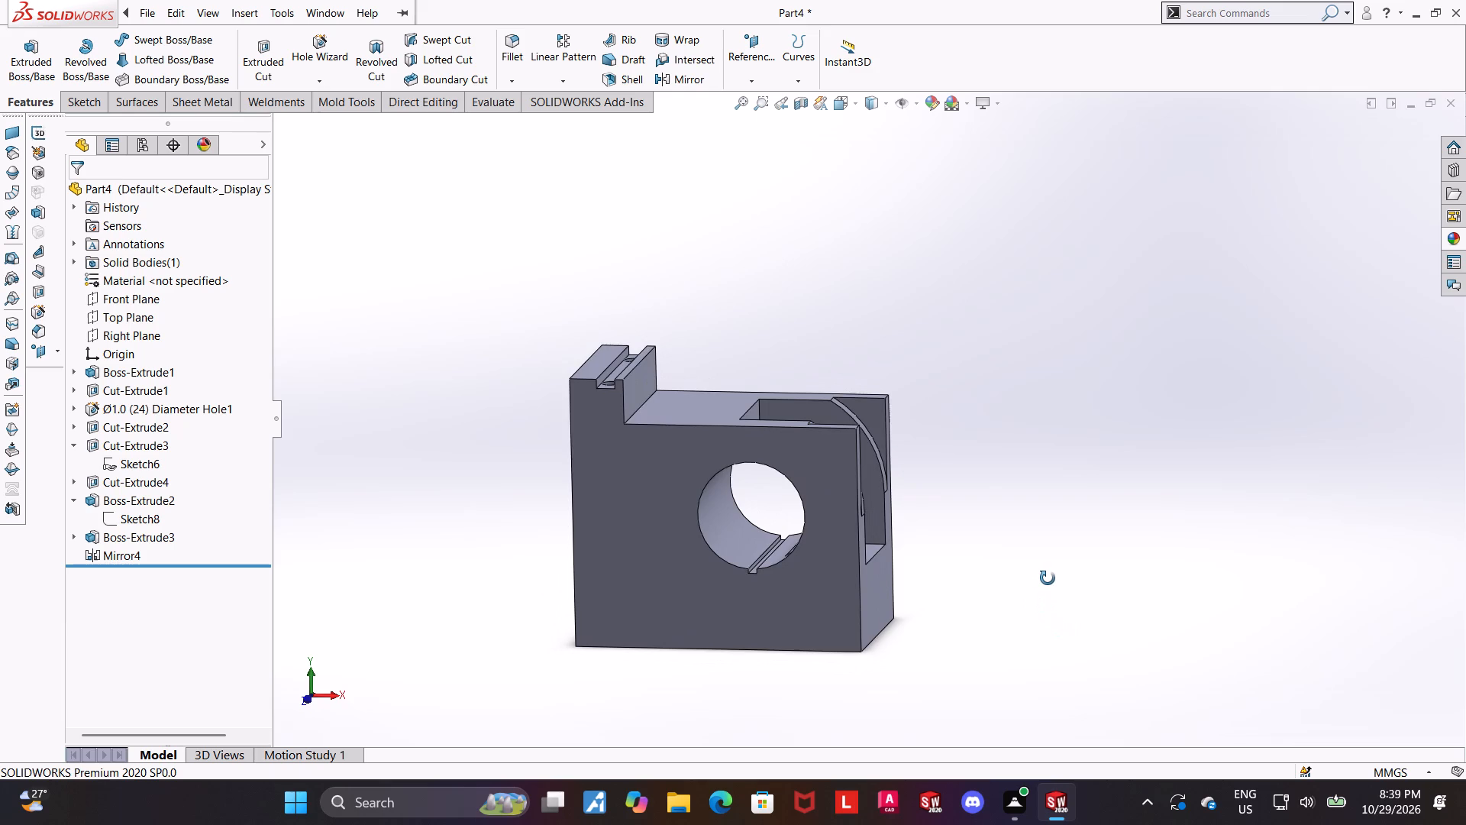
middle_drag(1048, 578, 1066, 589)
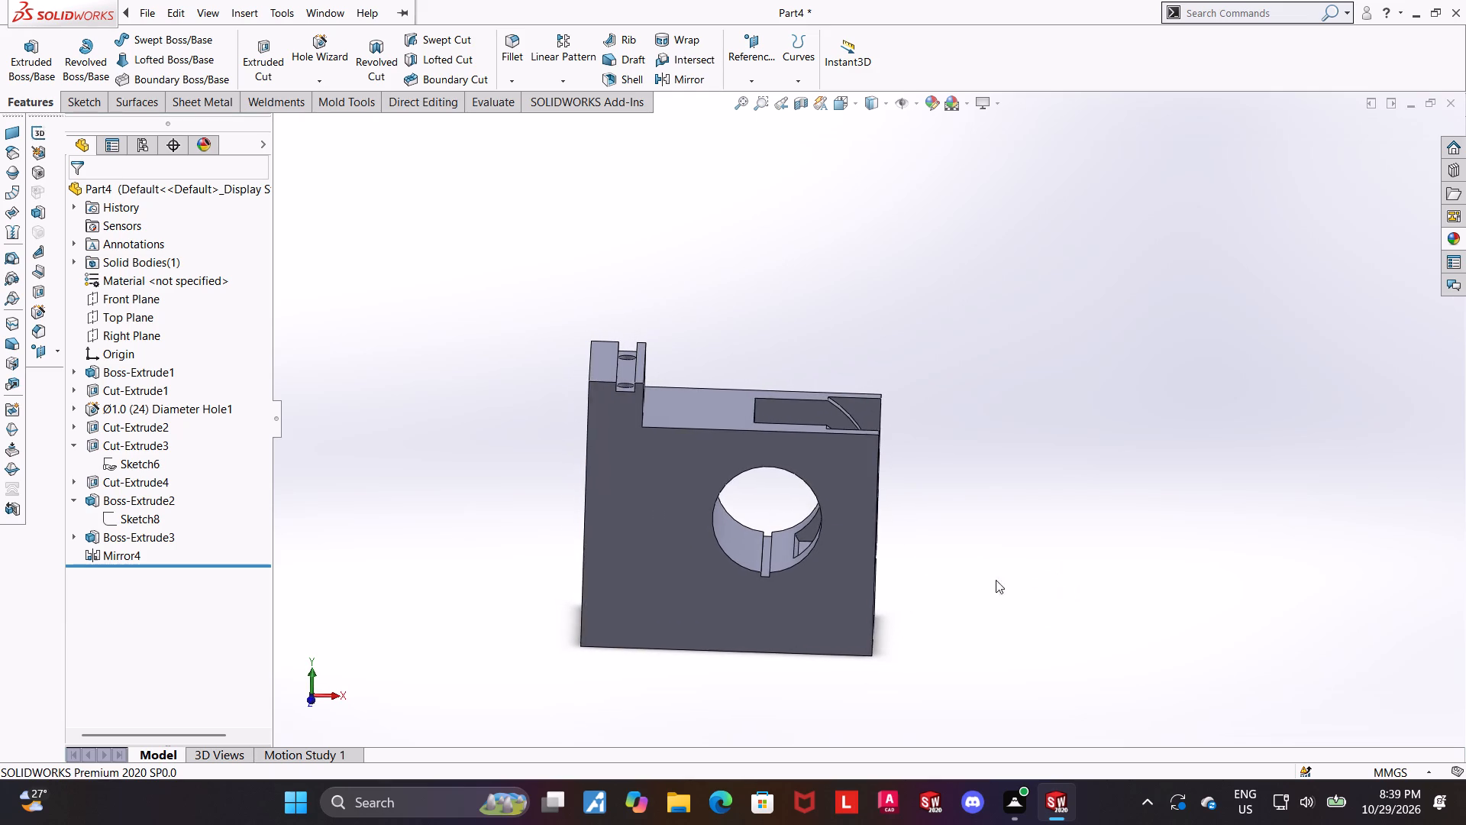
click(844, 110)
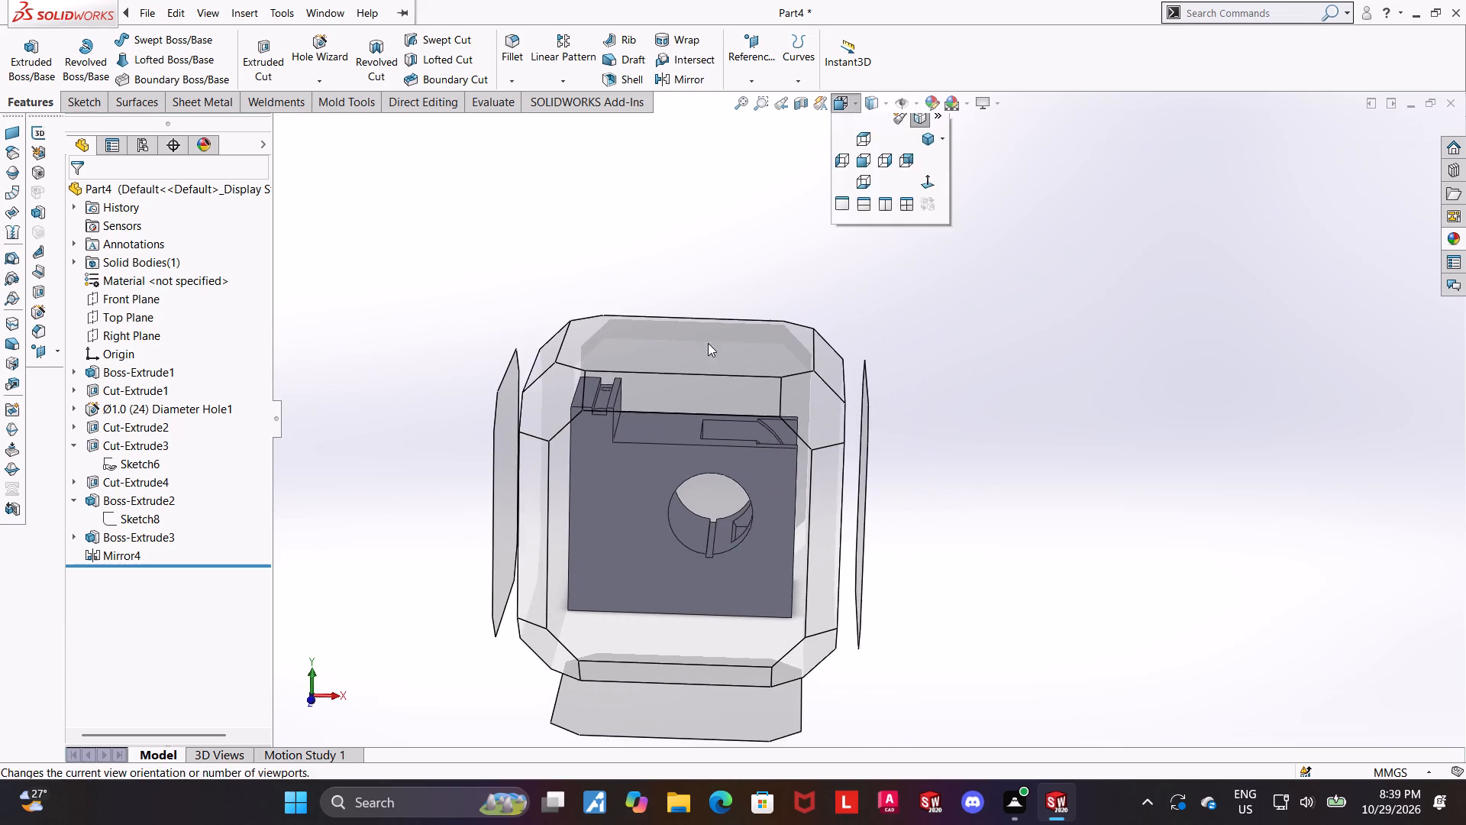
click(709, 346)
scroll(1144, 409, up, 3)
scroll(1192, 428, down, 2)
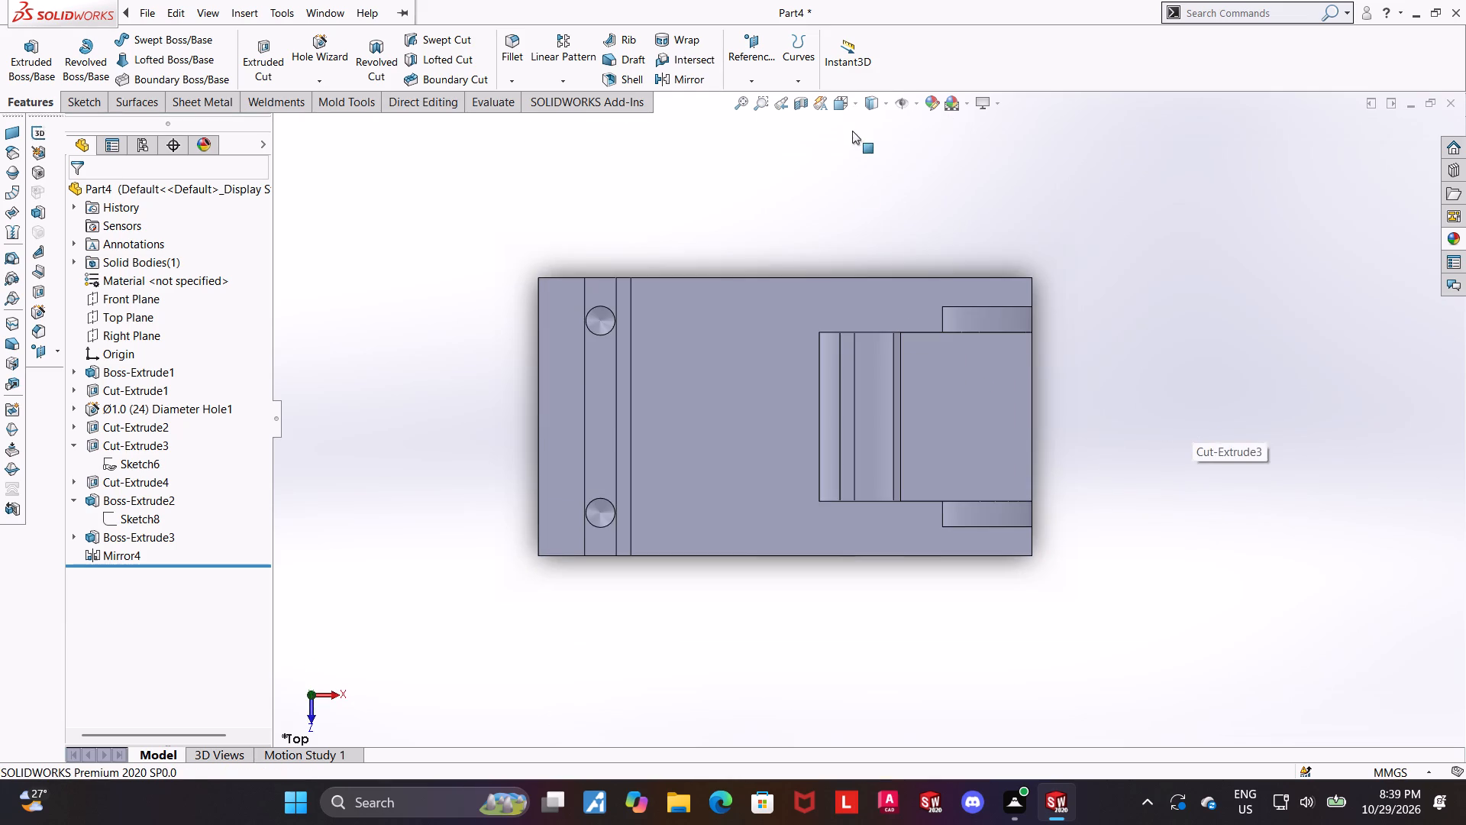
Examine the pocket and bore edges from the top and front with hidden lines visible, finishing in shaded display with edges.
click(870, 95)
click(875, 187)
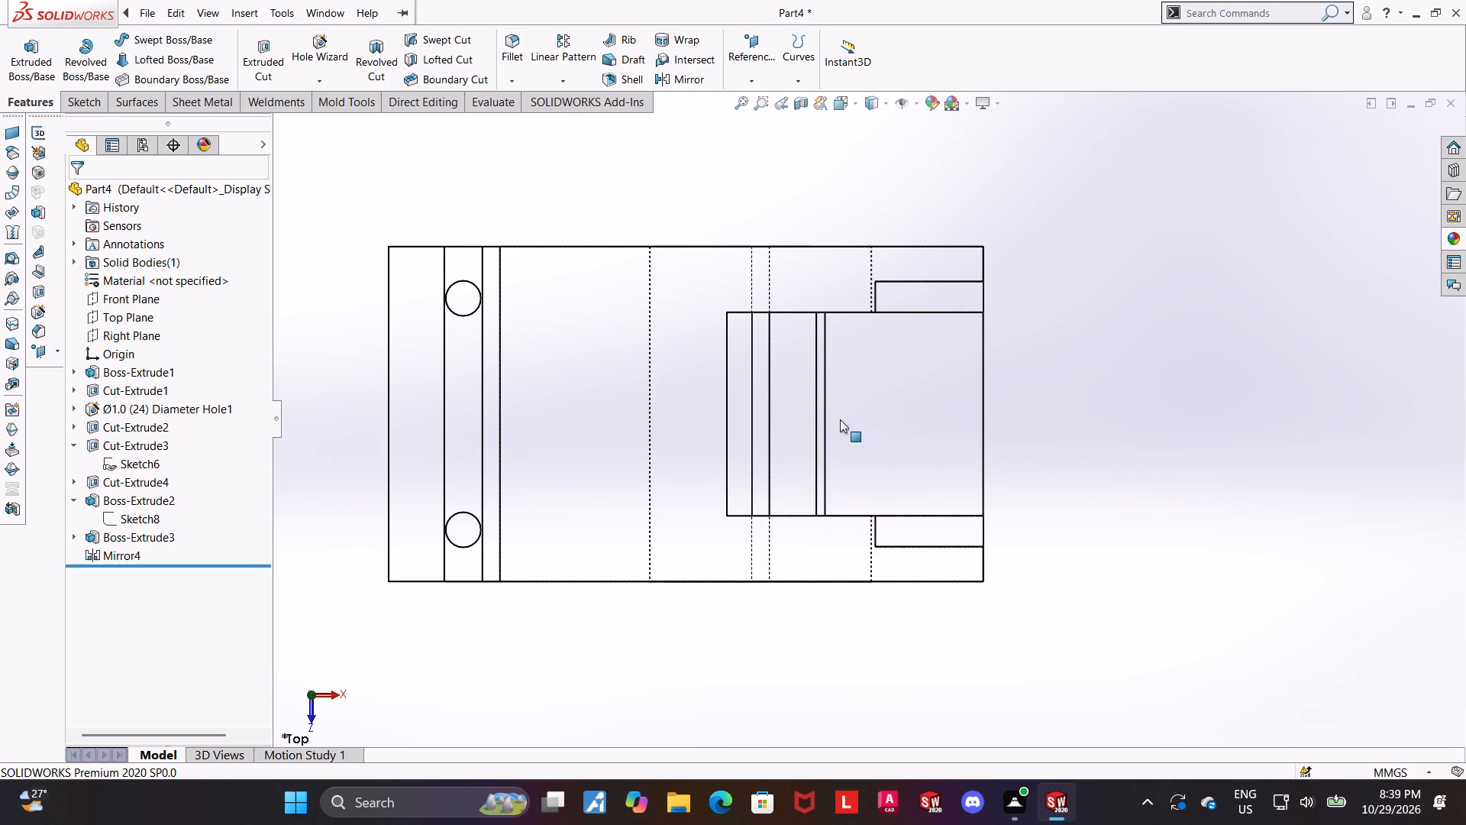
scroll(804, 357, down, 1)
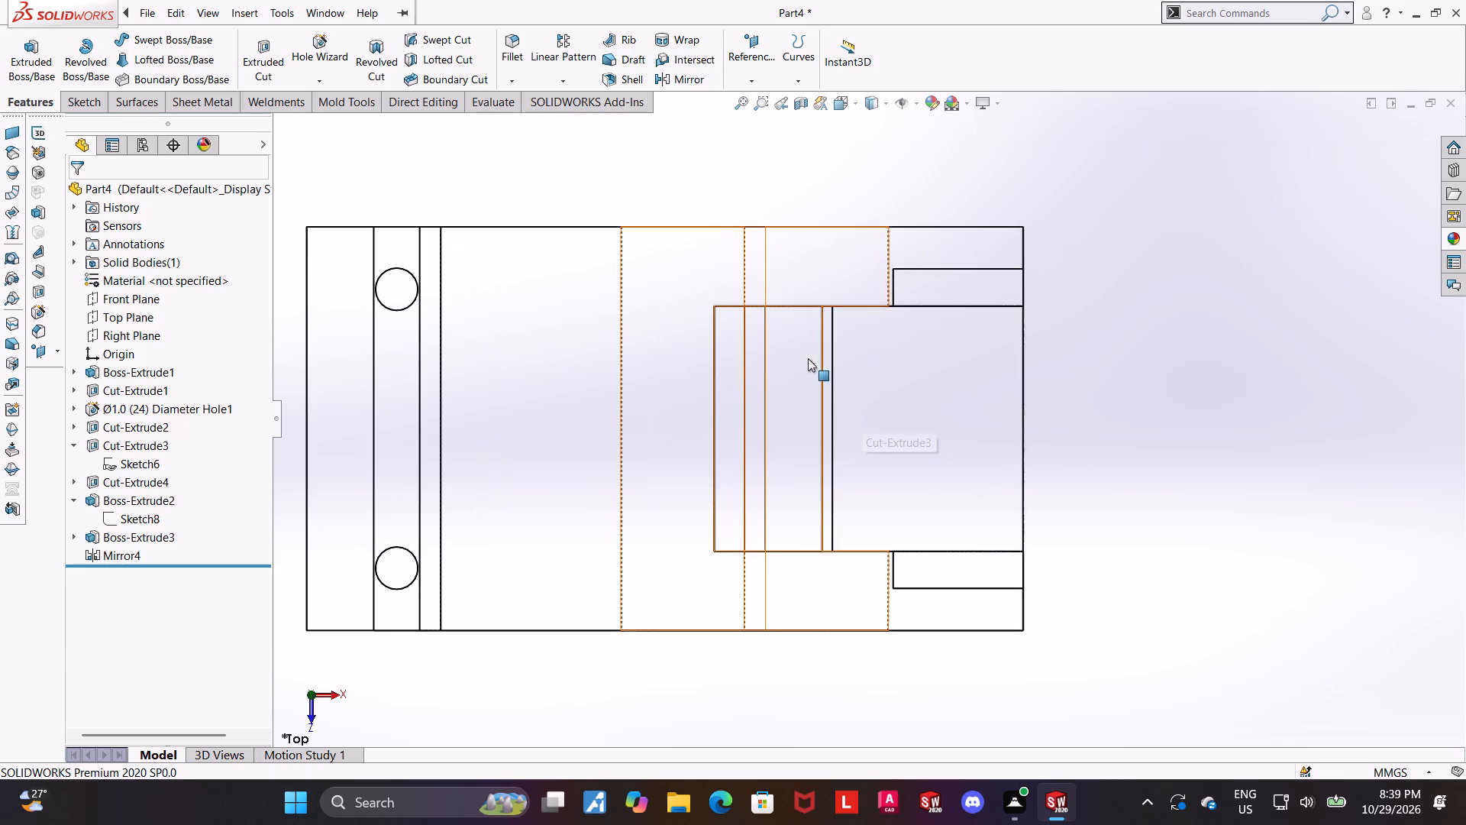
middle_drag(954, 422, 961, 141)
scroll(959, 264, up, 1)
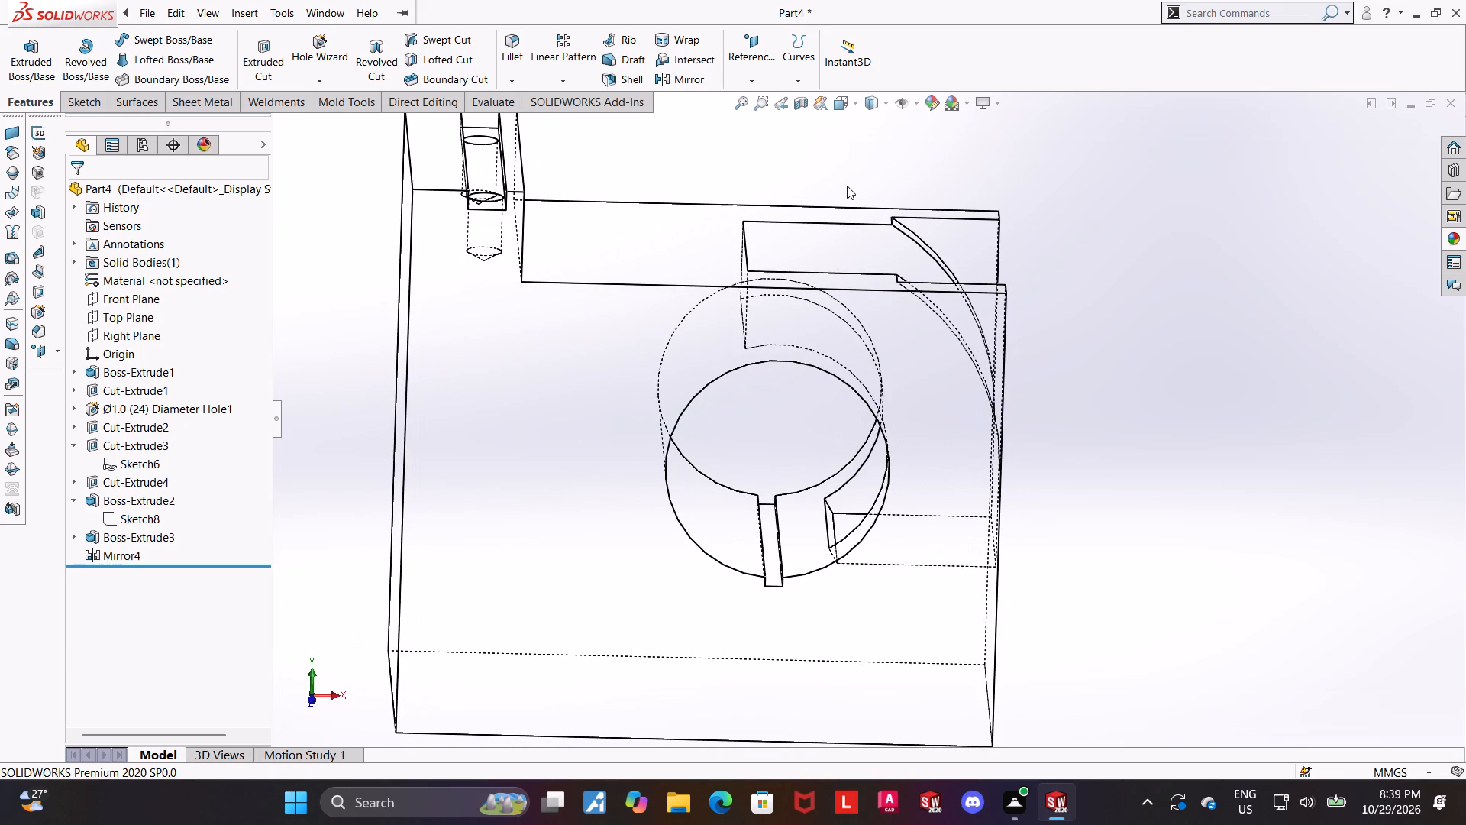
click(839, 106)
click(757, 516)
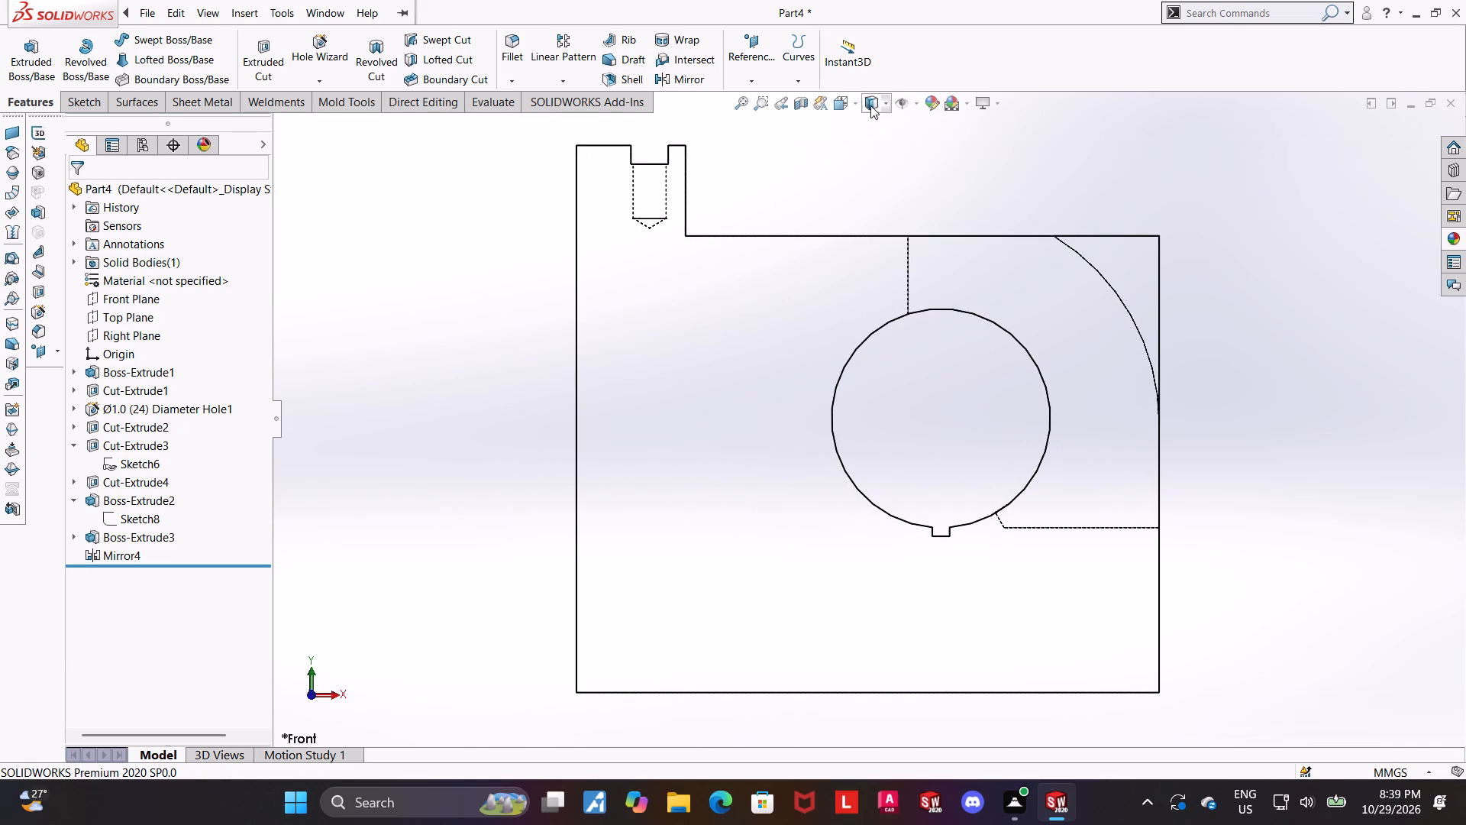
click(870, 105)
click(876, 132)
Open the corner piece's profile sketch under the second boss extrusion for editing.
scroll(1238, 536, down, 2)
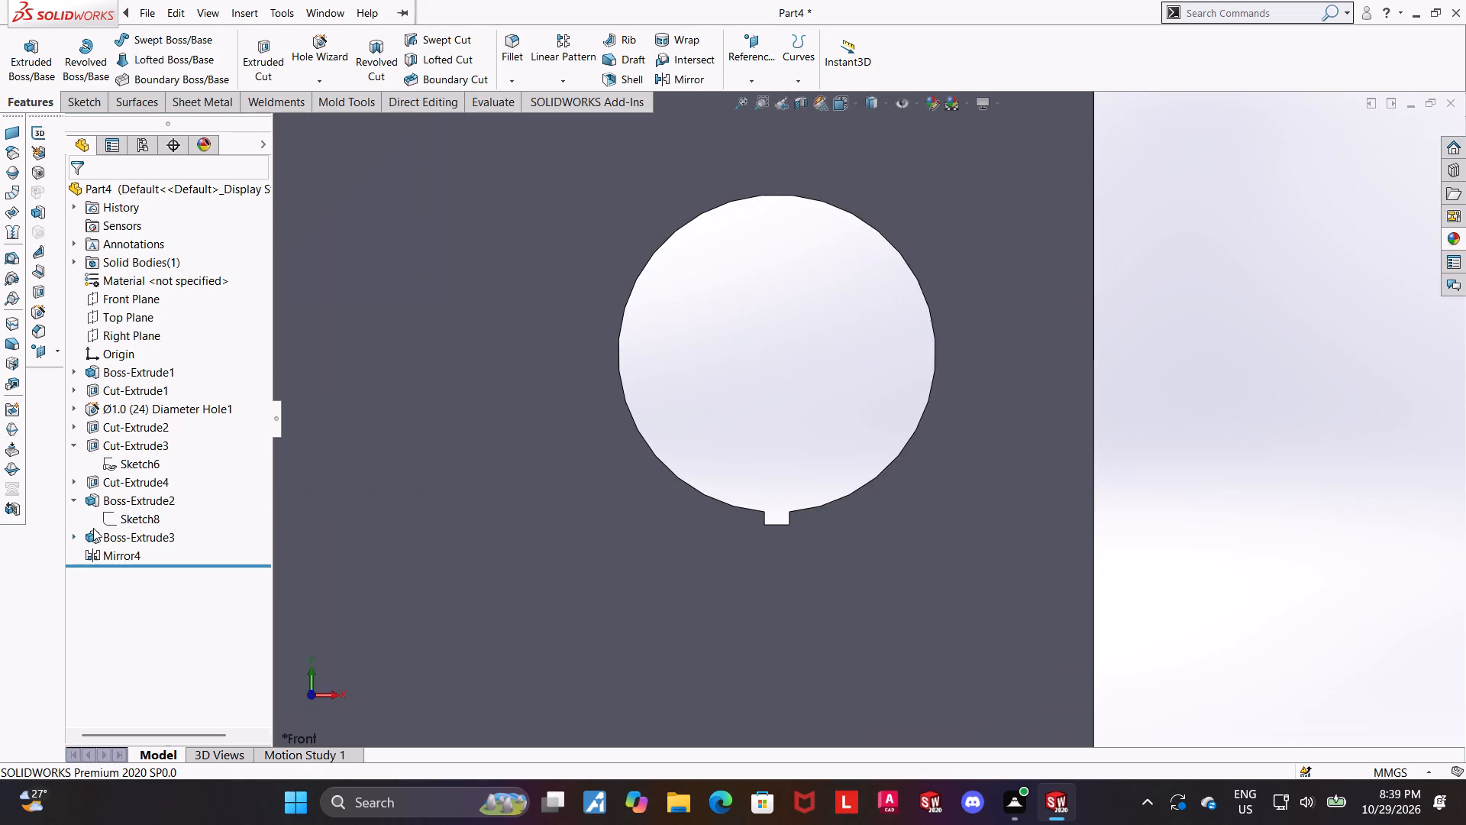
click(118, 518)
click(129, 476)
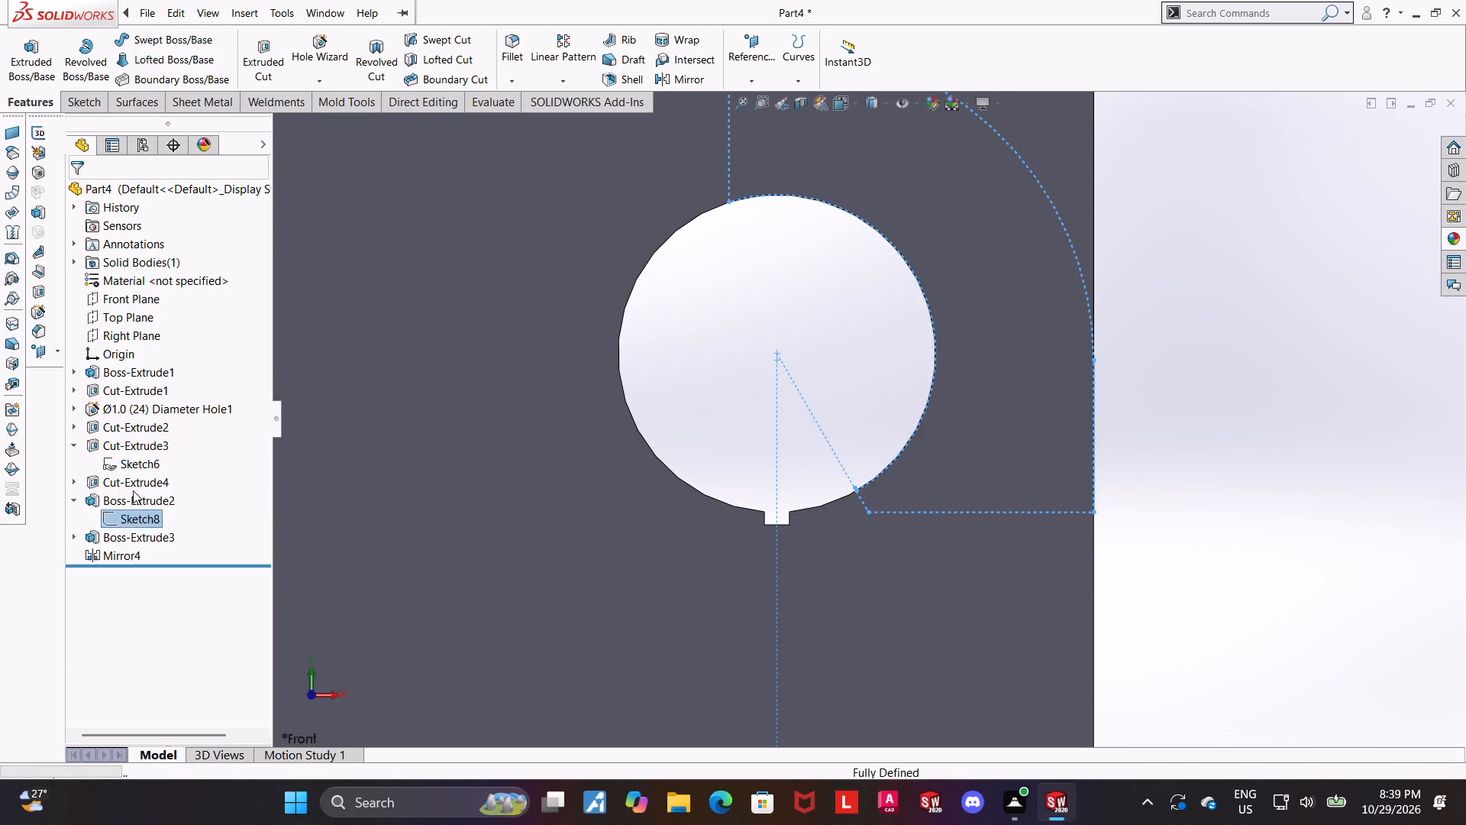
click(135, 513)
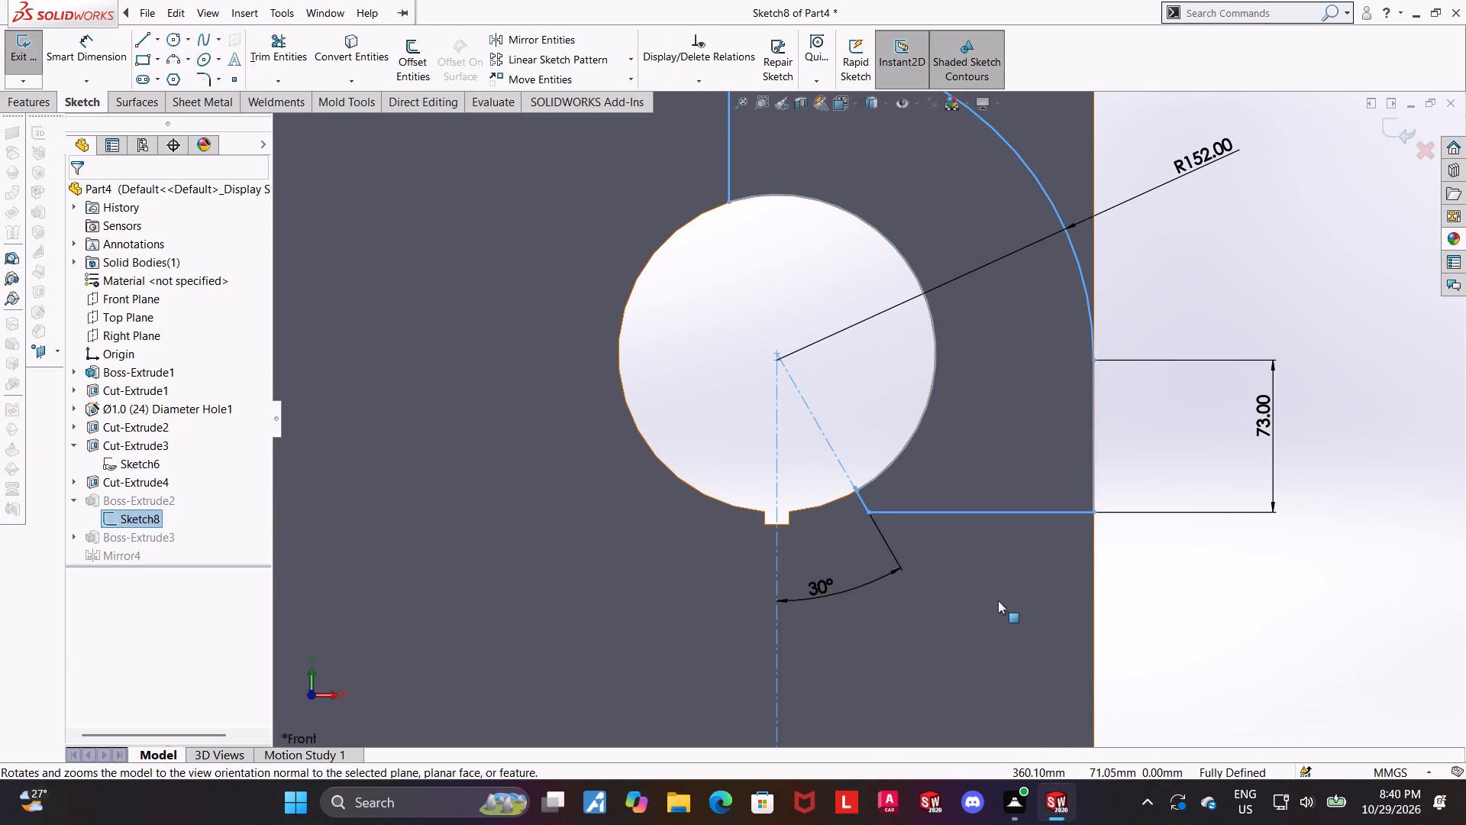
Examine the sketch around the bore, checking the relations between the lower line, the bore edge and the bore centre.
scroll(989, 576, down, 1)
scroll(1202, 579, up, 3)
click(1160, 525)
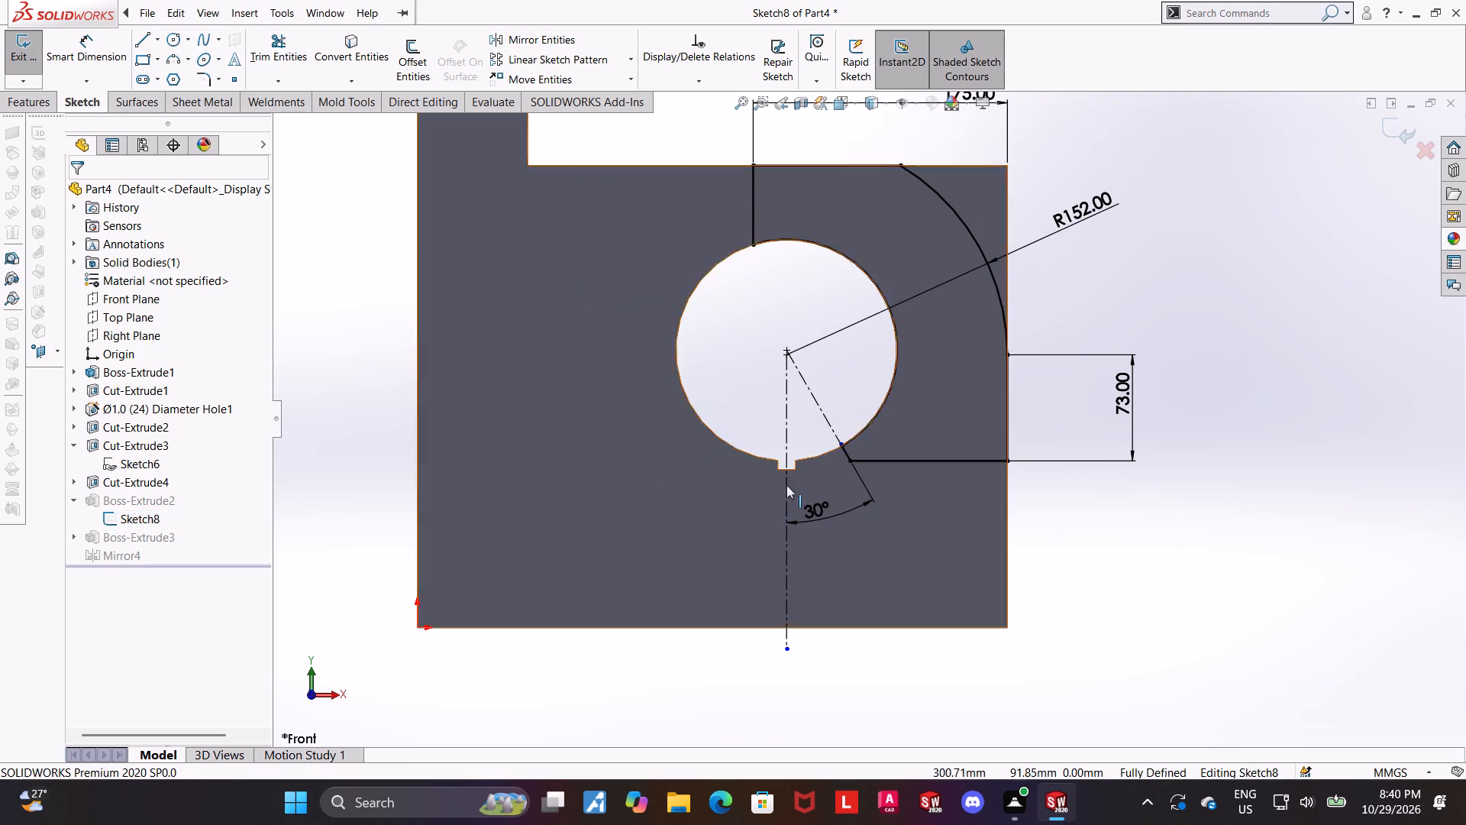
scroll(796, 429, down, 3)
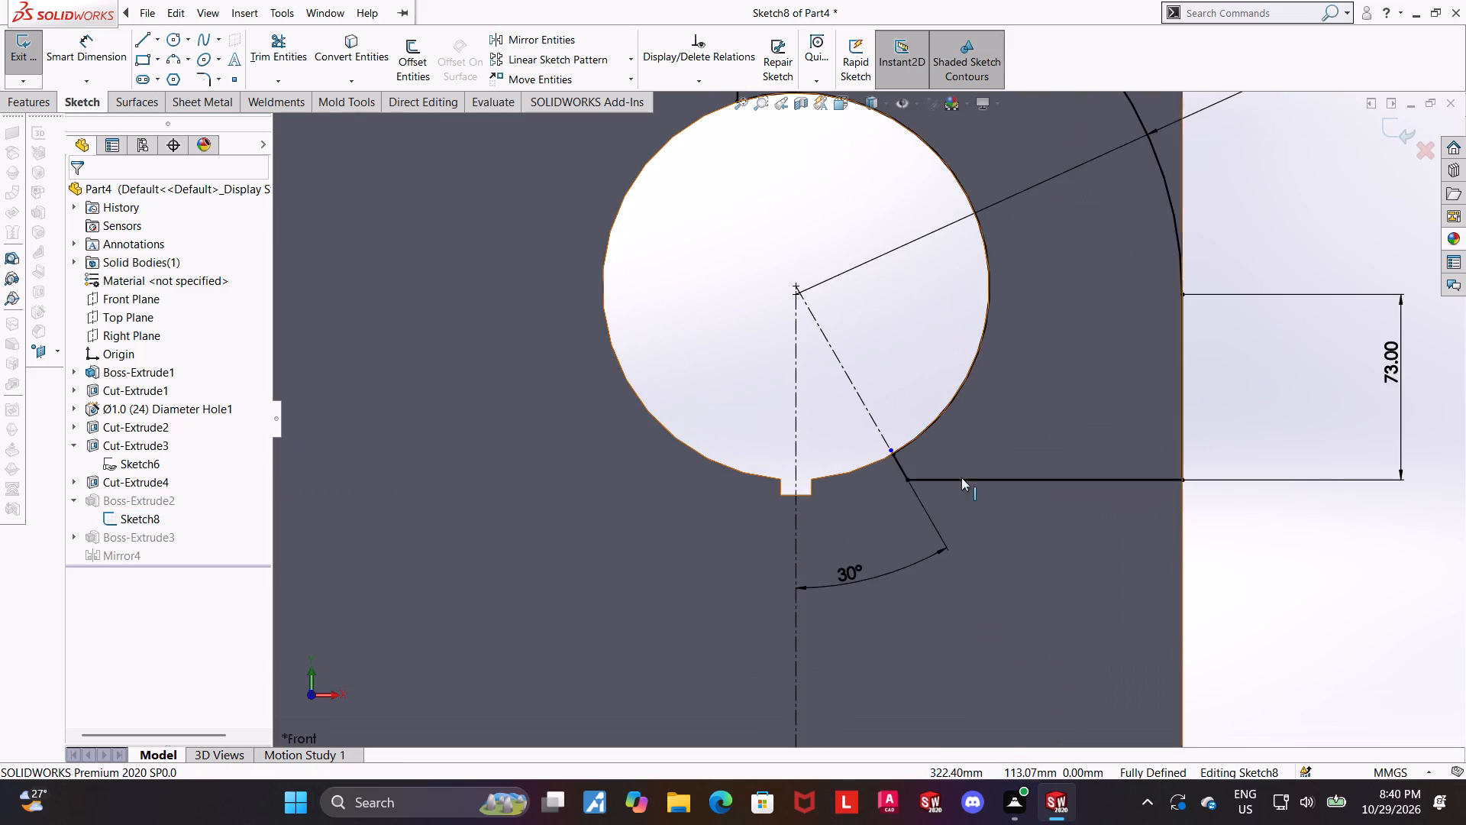
click(869, 466)
ctrl+click(932, 478)
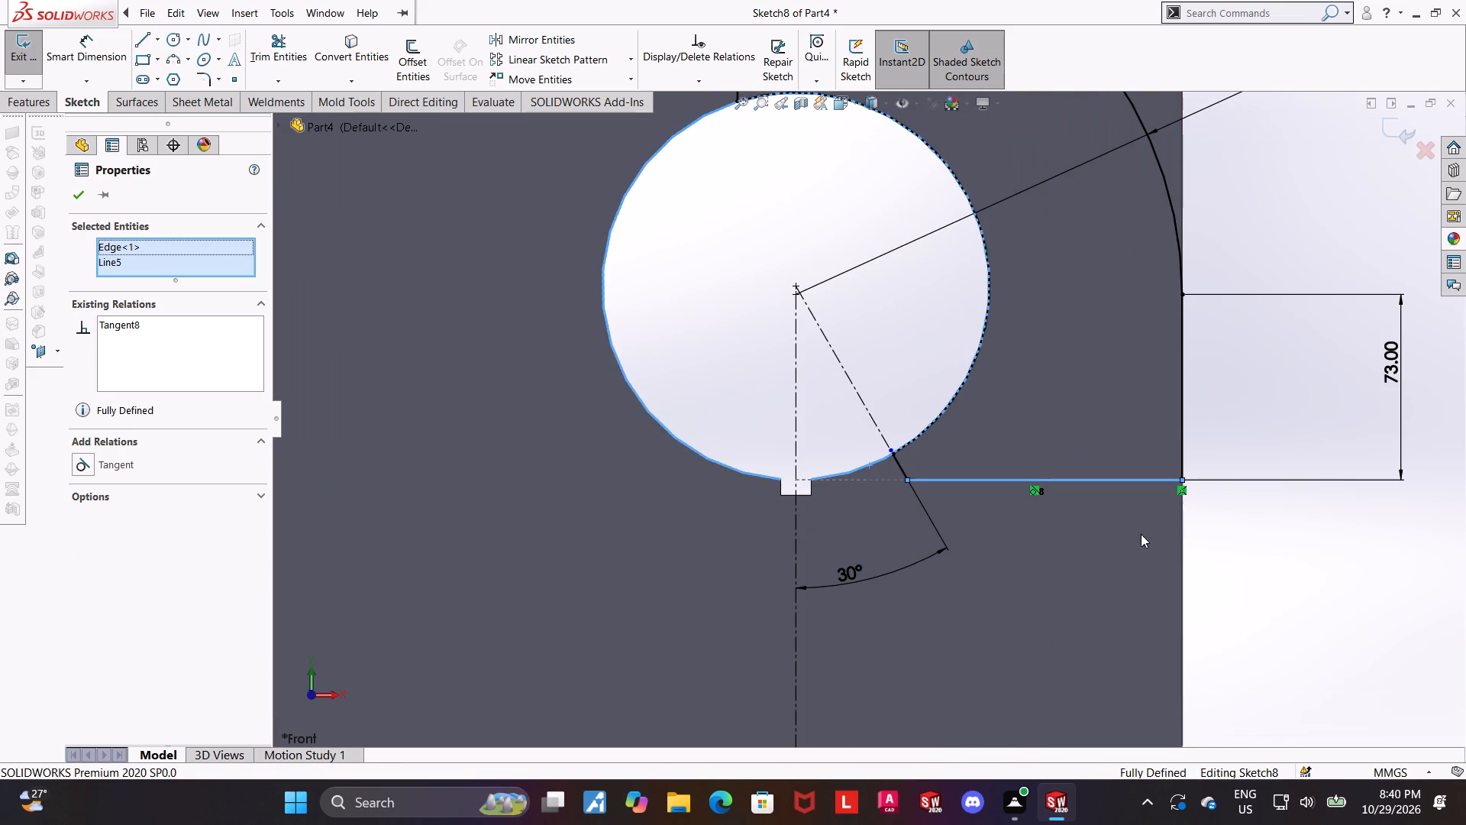
scroll(1035, 569, up, 3)
click(1296, 524)
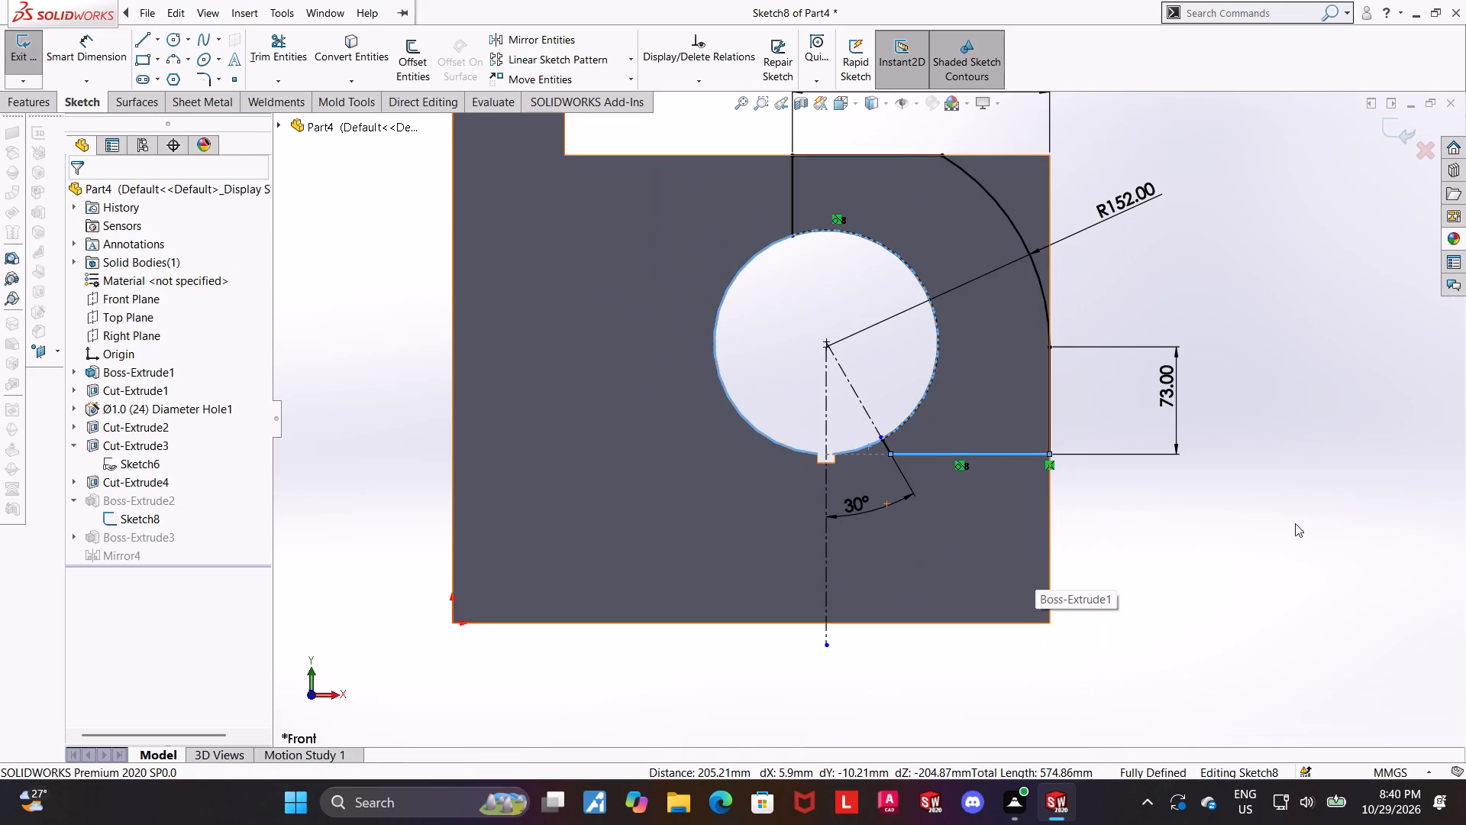
scroll(1054, 342, down, 1)
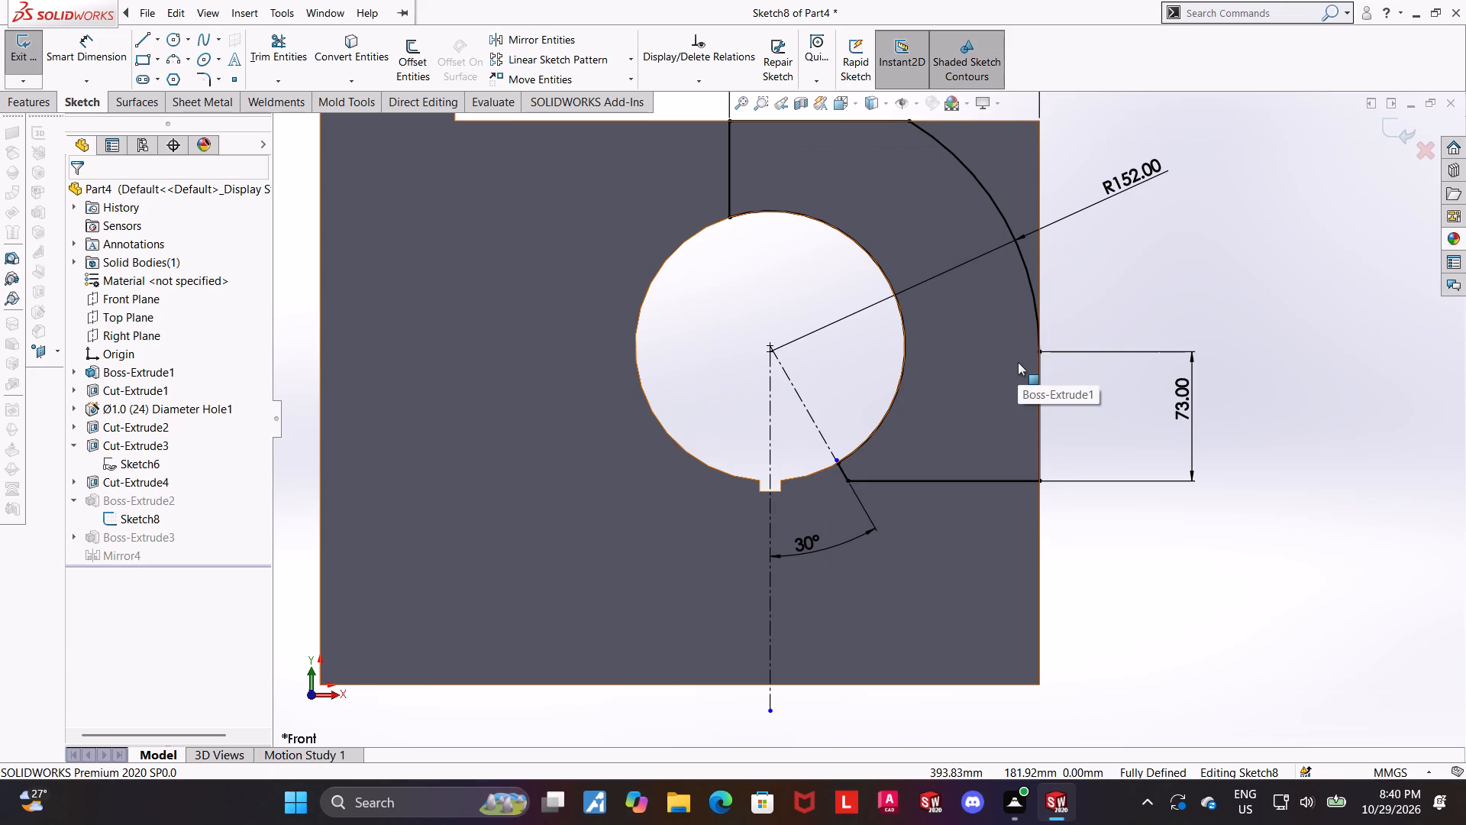
scroll(939, 352, down, 1)
drag(826, 510, 812, 503)
click(1280, 647)
click(779, 503)
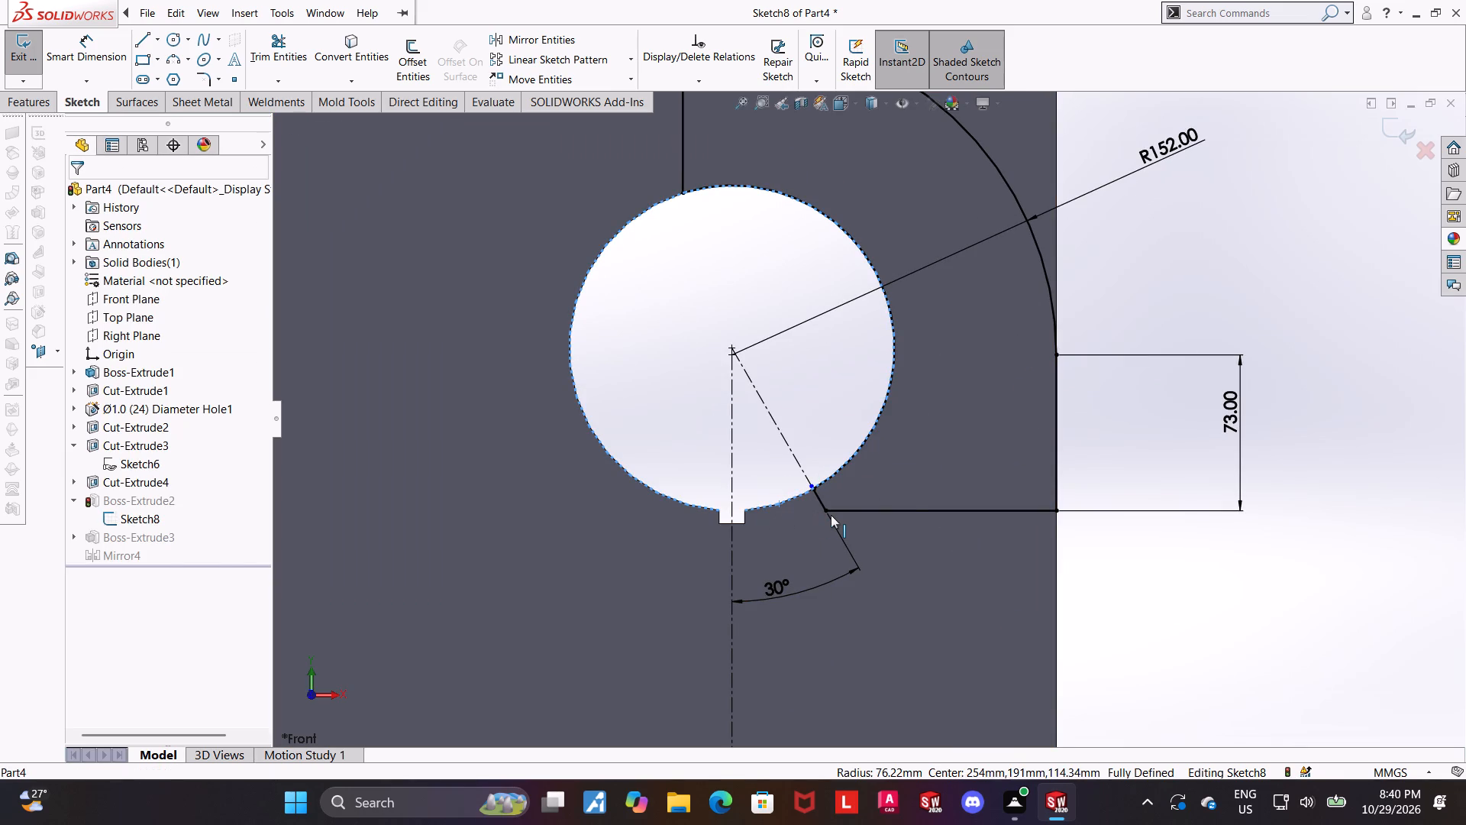
ctrl+click(834, 510)
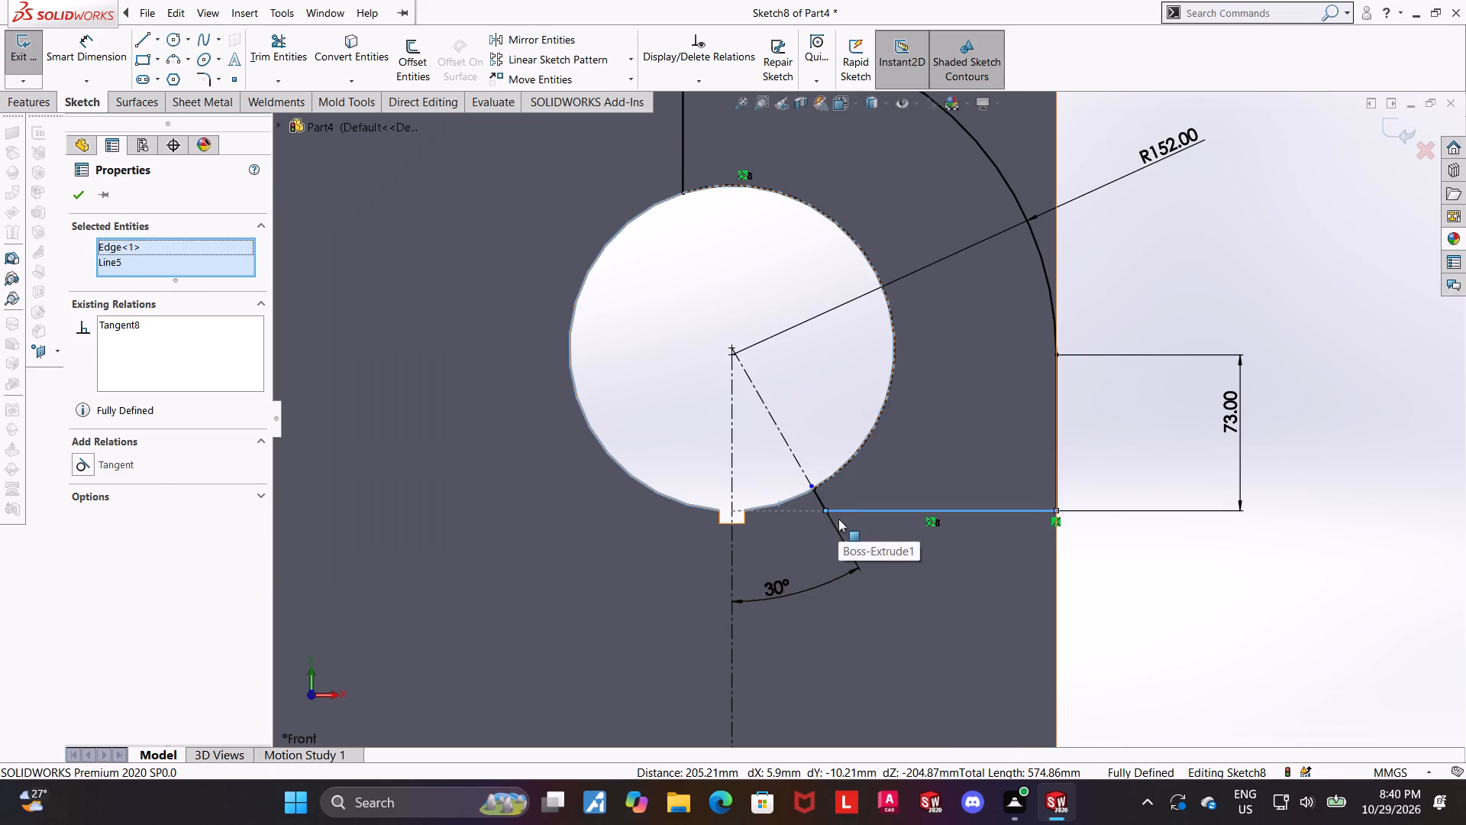
click(1293, 586)
click(733, 348)
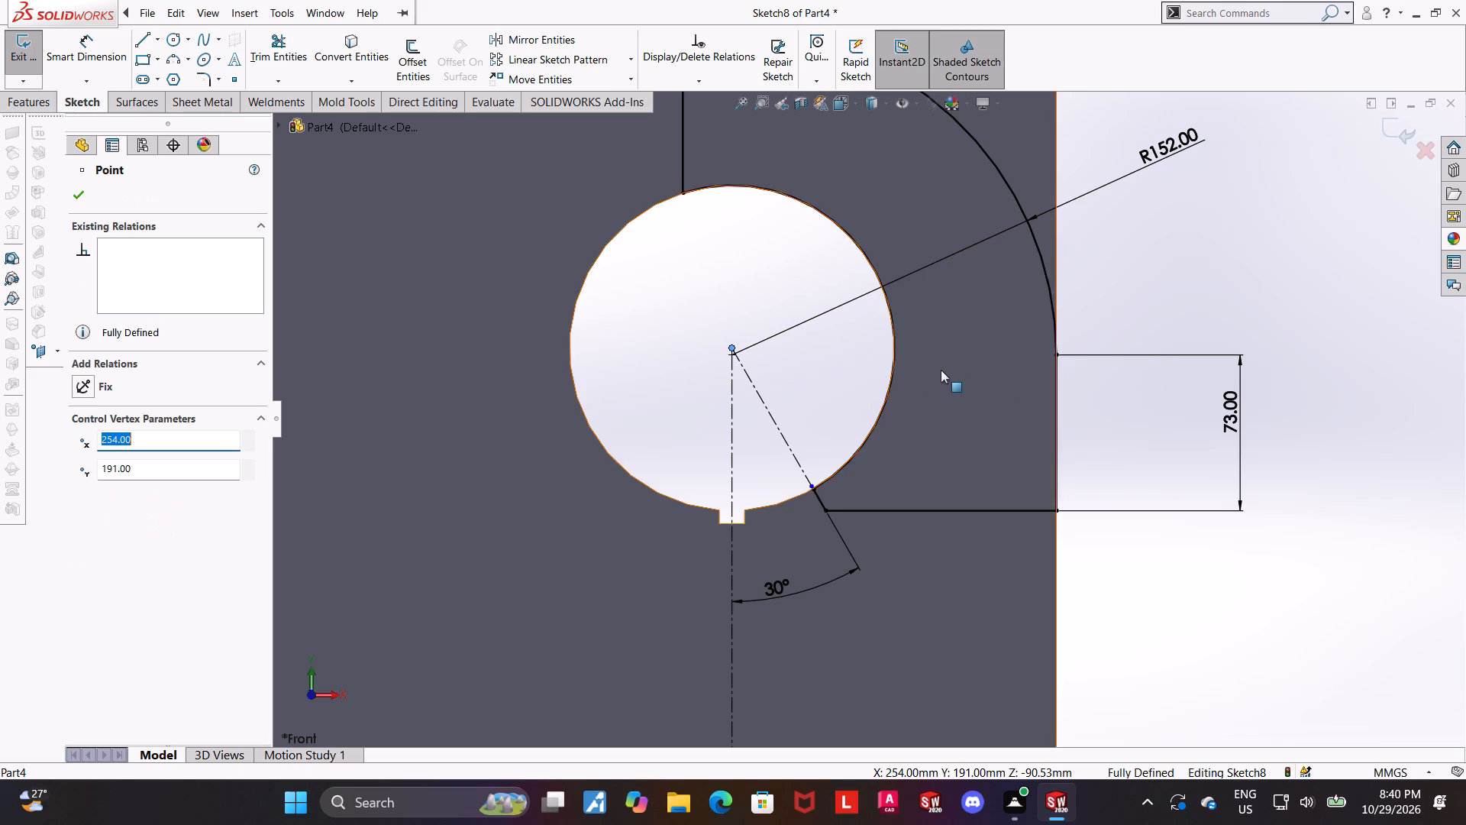
Delete the 73 mm vertical dimension between the arc's lower end and the lower line.
right_click(1234, 425)
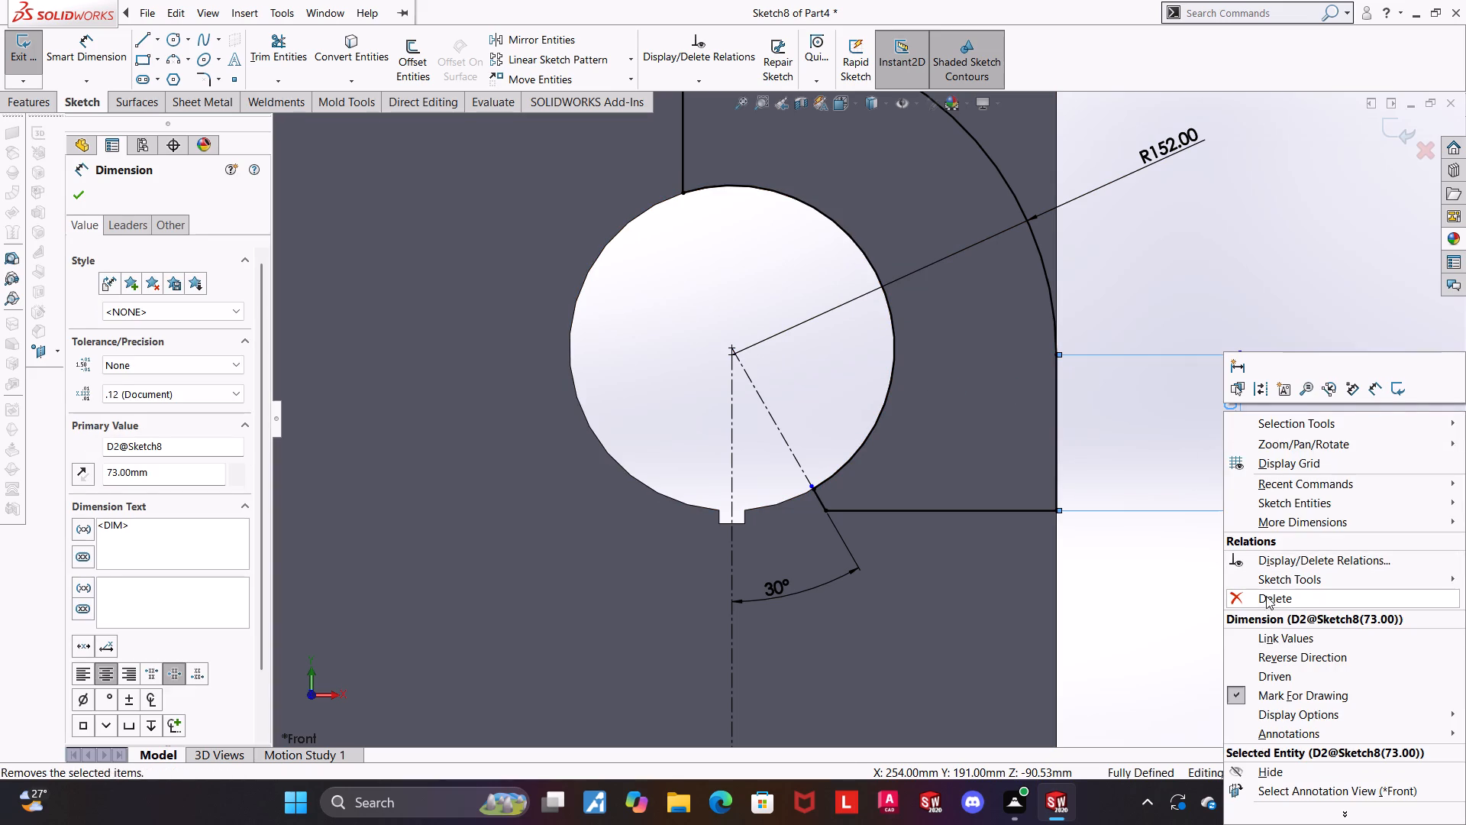
click(1266, 596)
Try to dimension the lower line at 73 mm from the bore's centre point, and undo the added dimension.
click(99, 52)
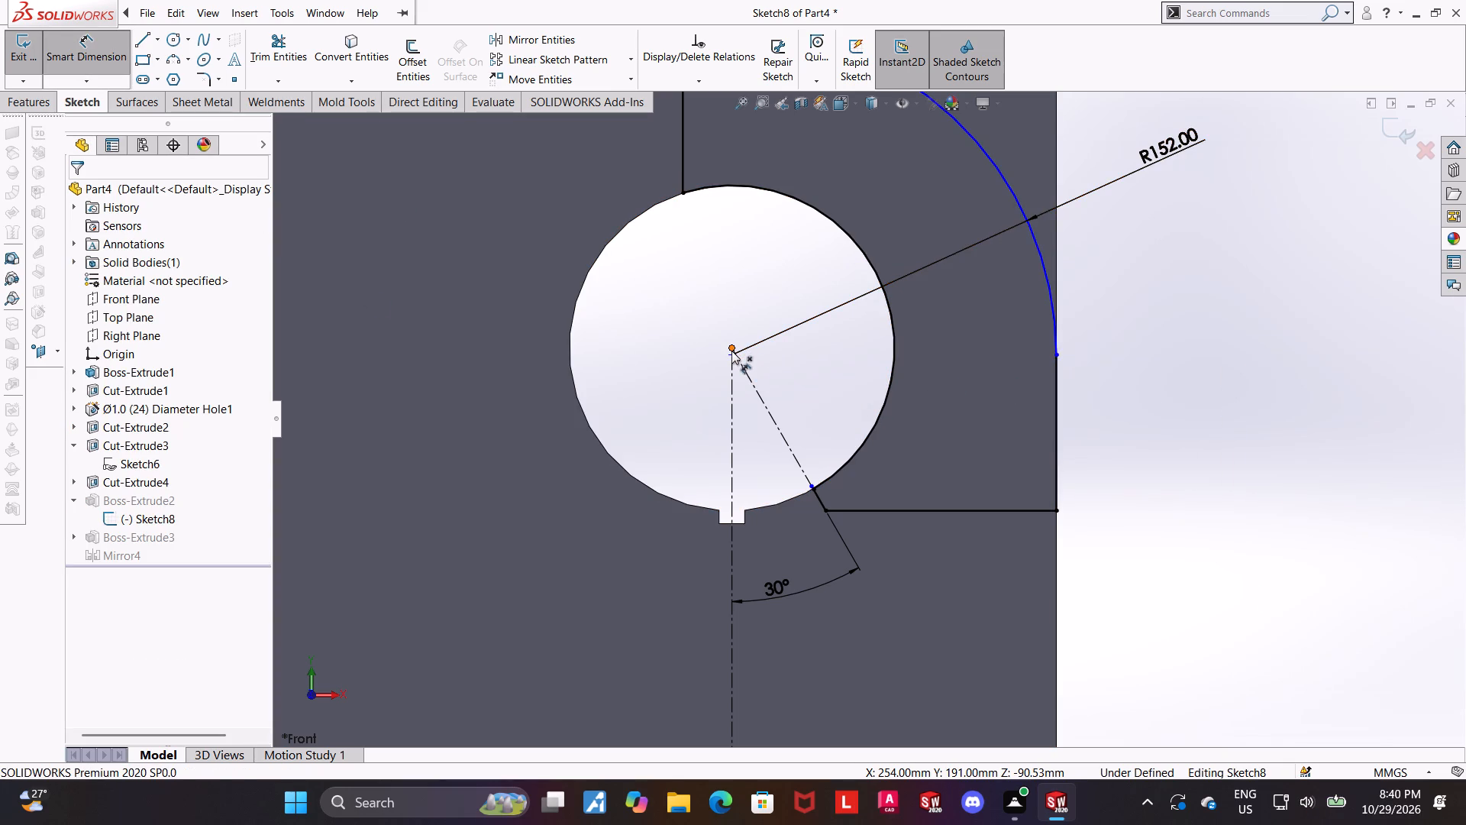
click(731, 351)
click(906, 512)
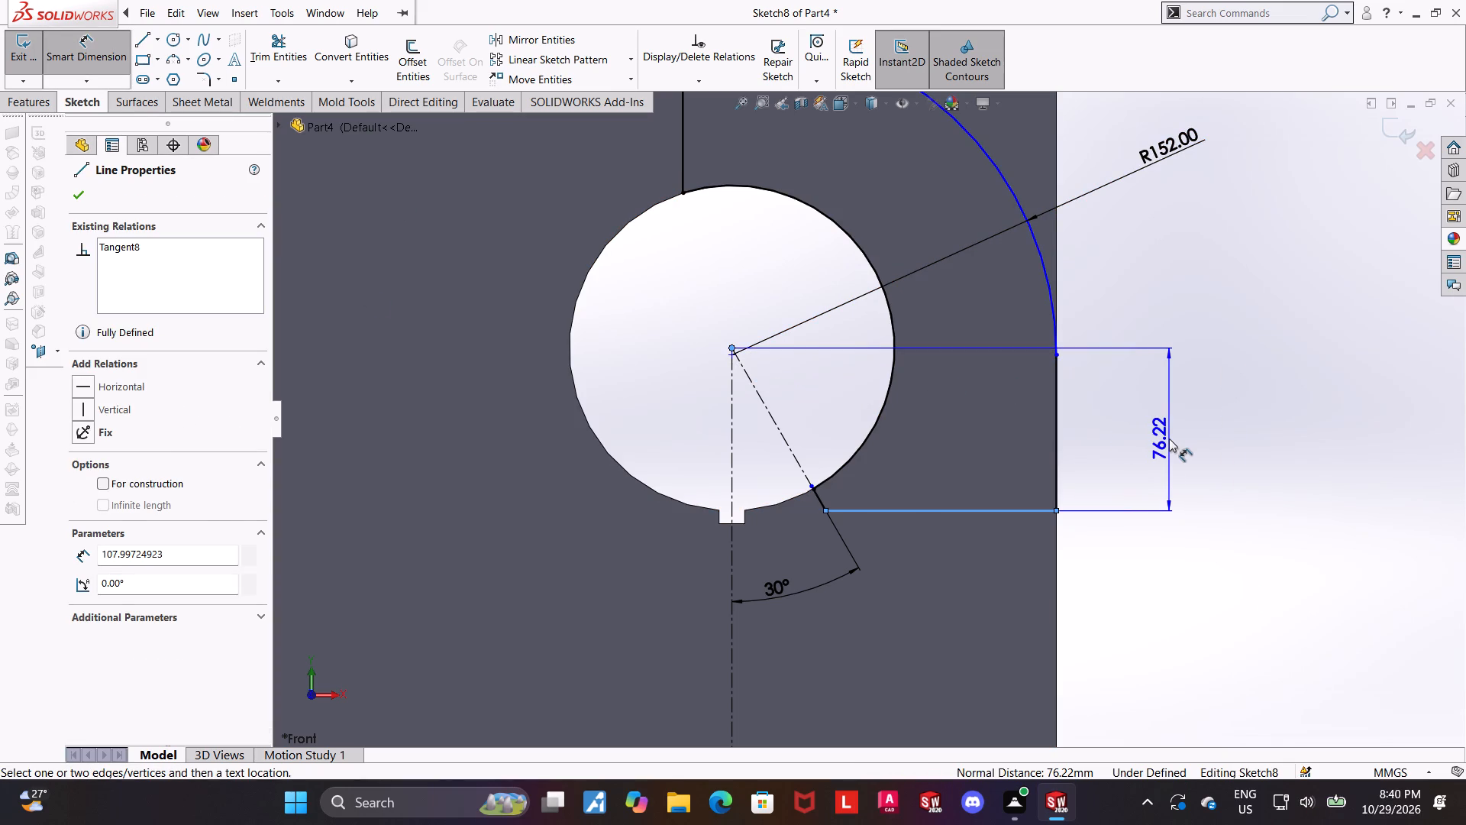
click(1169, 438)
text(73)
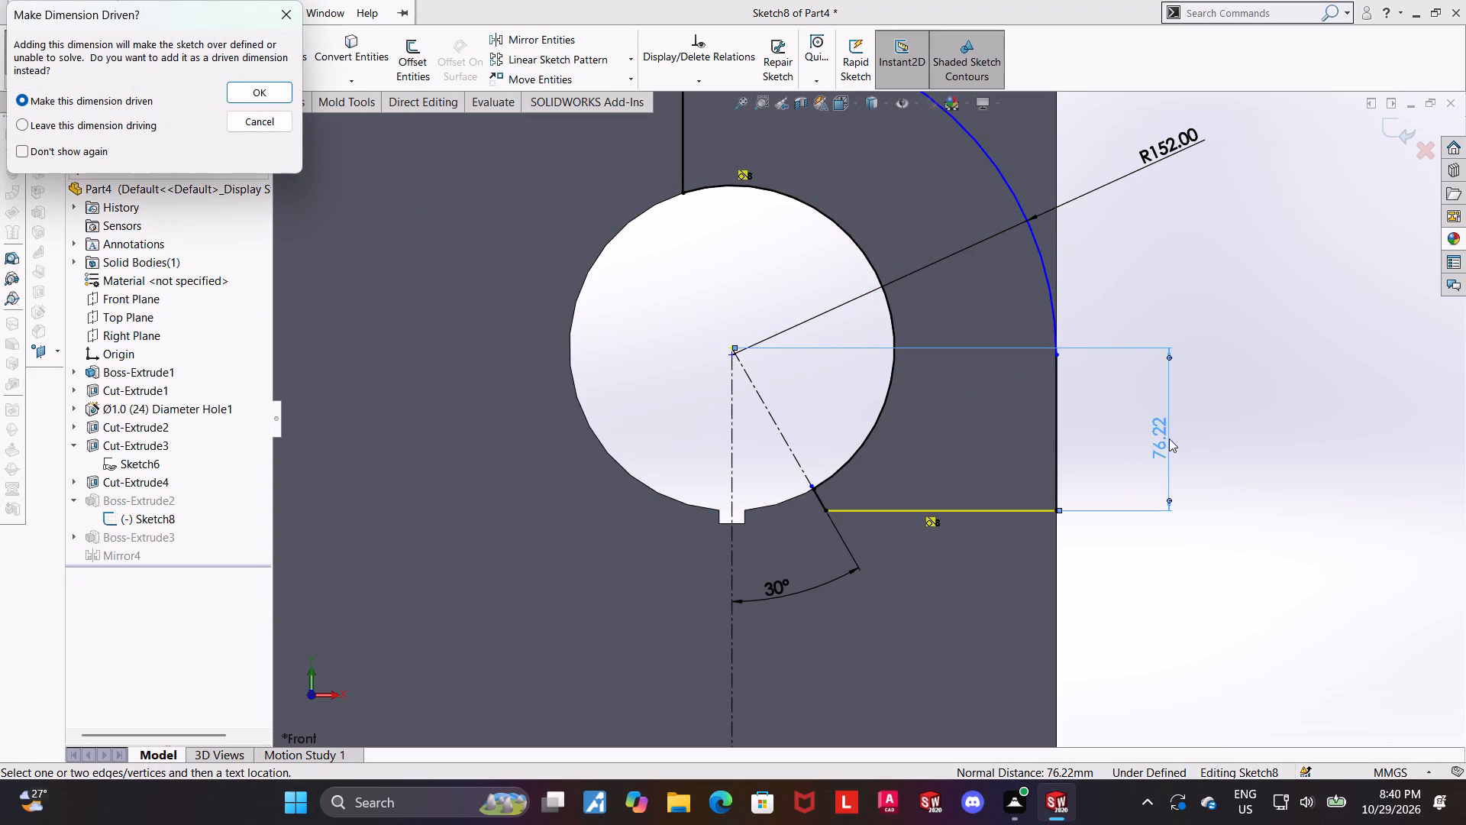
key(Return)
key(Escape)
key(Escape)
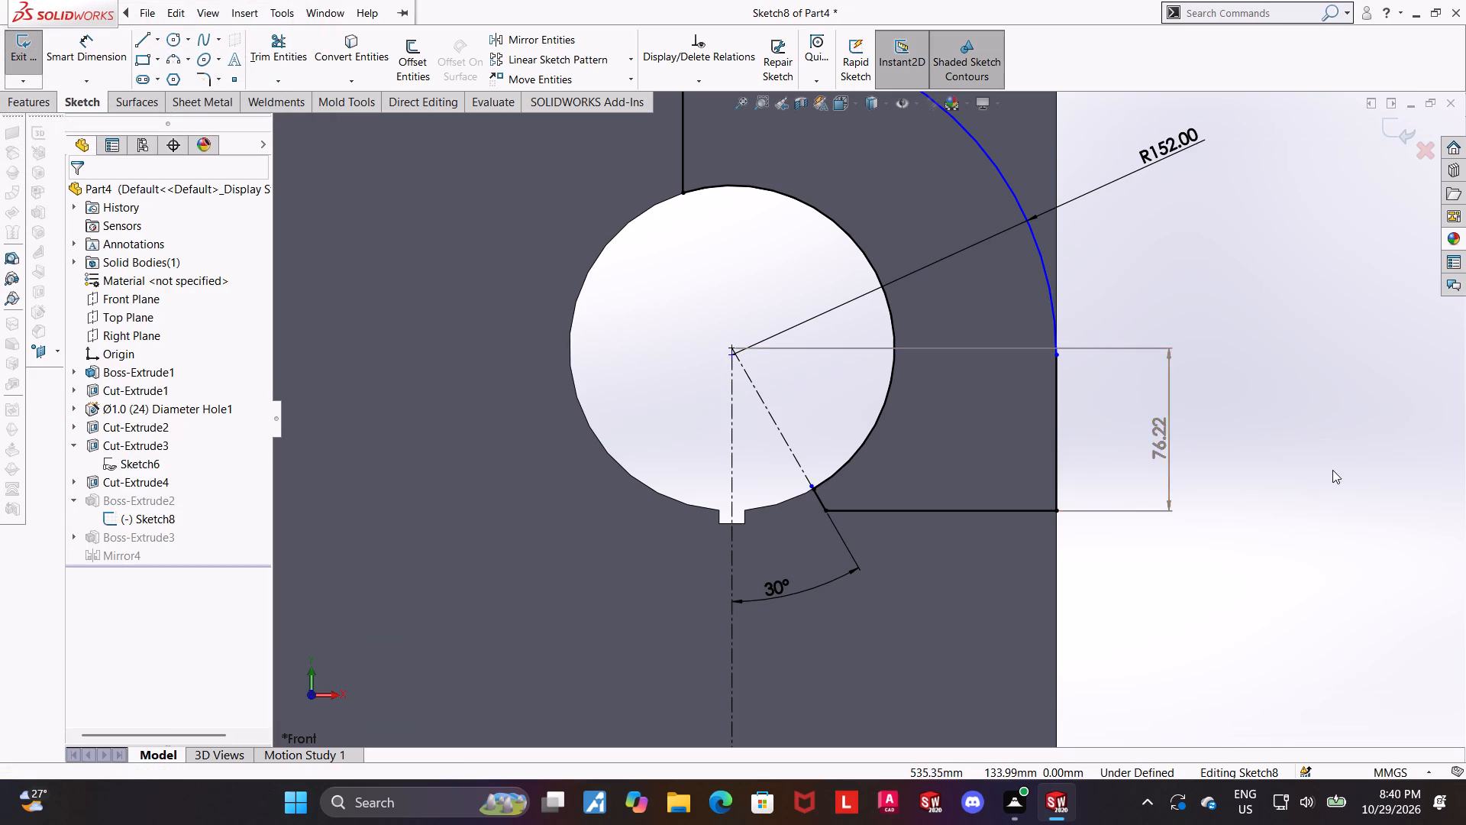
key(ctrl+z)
Delete the tangent relation between the lower line and the bore edge.
click(840, 507)
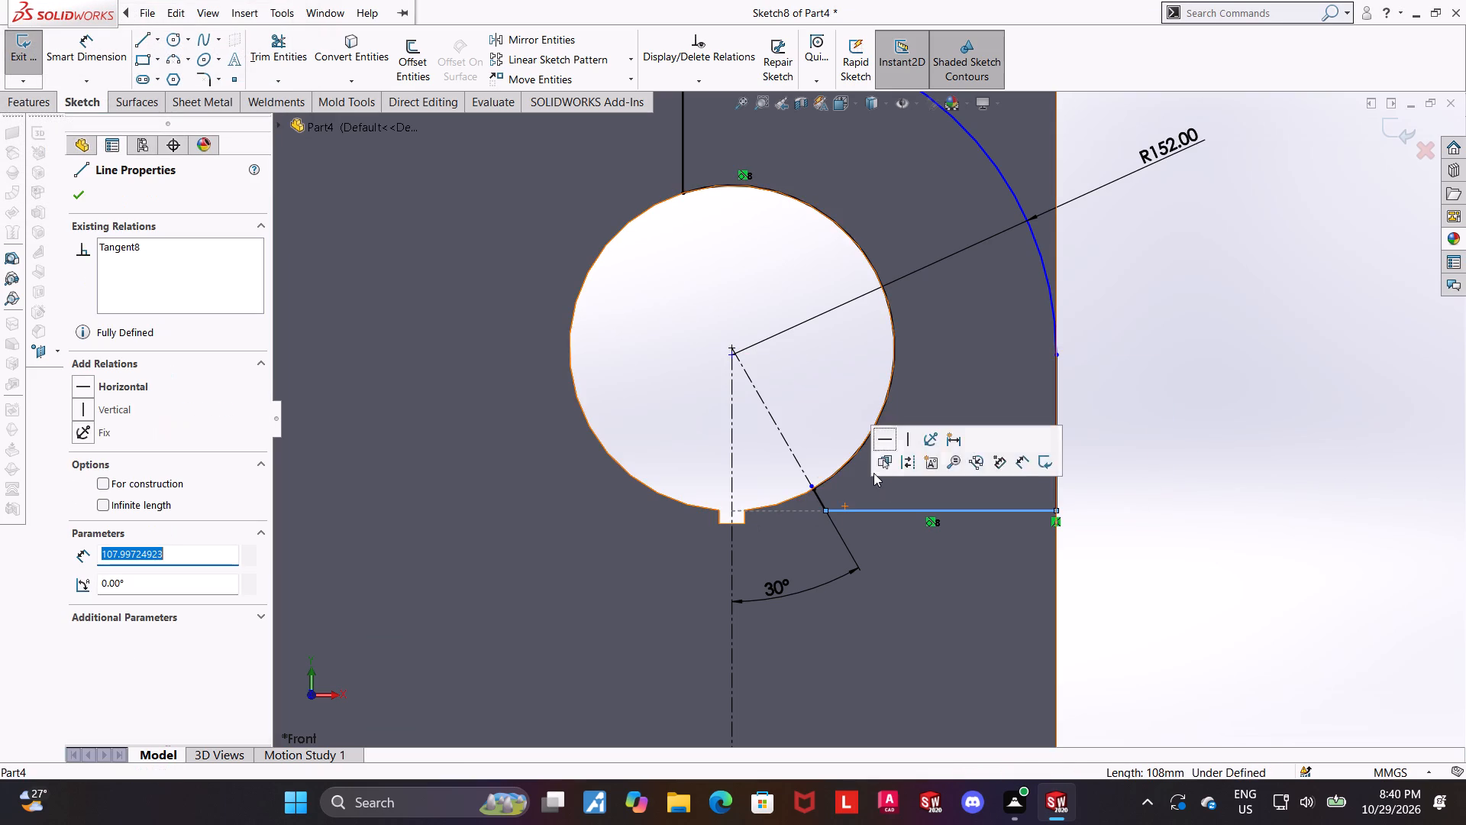
right_click(160, 247)
click(191, 290)
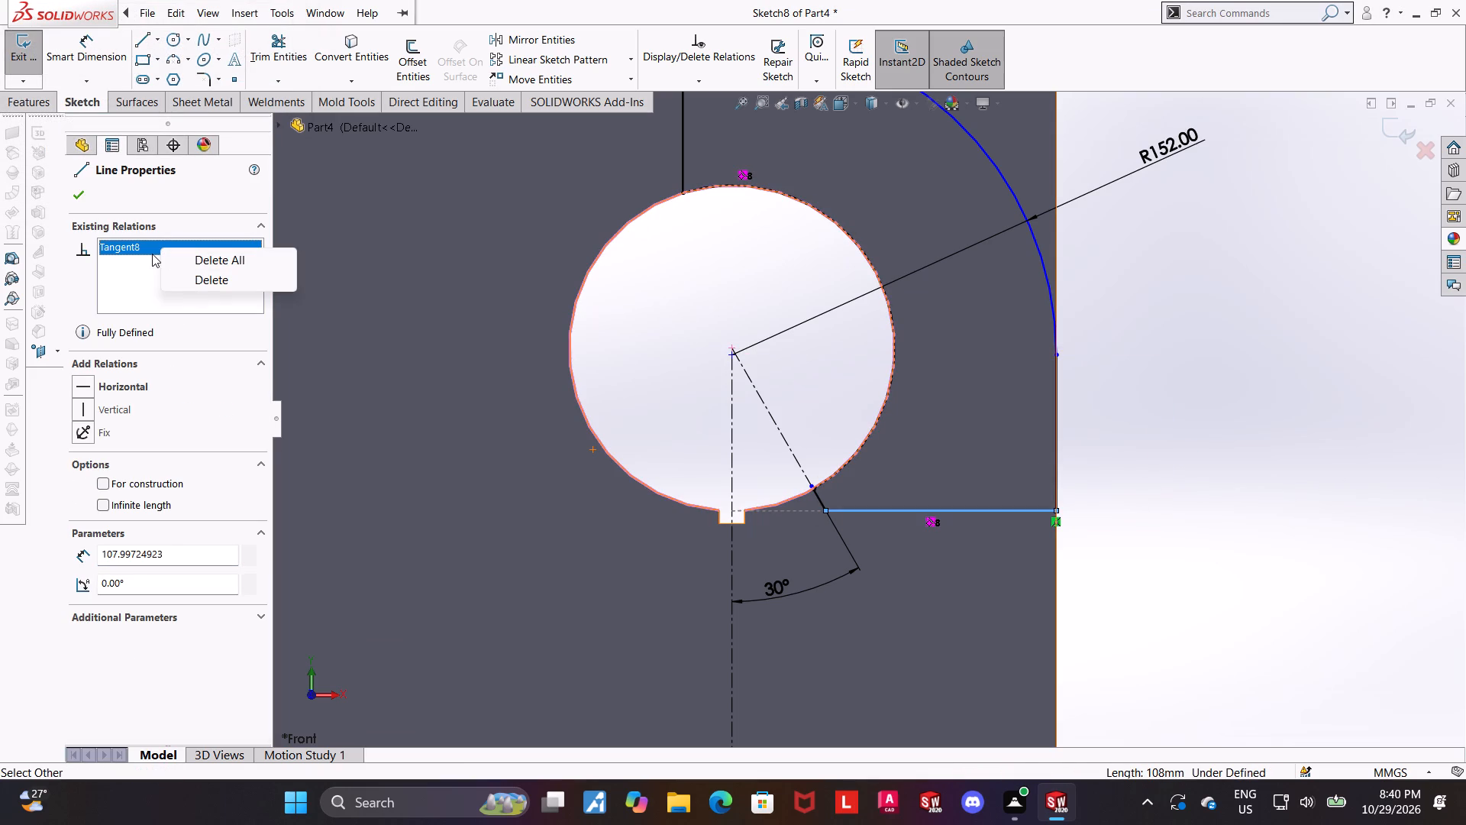
click(216, 284)
Dimension the lower line at 73 mm from the bore's centre point.
click(100, 53)
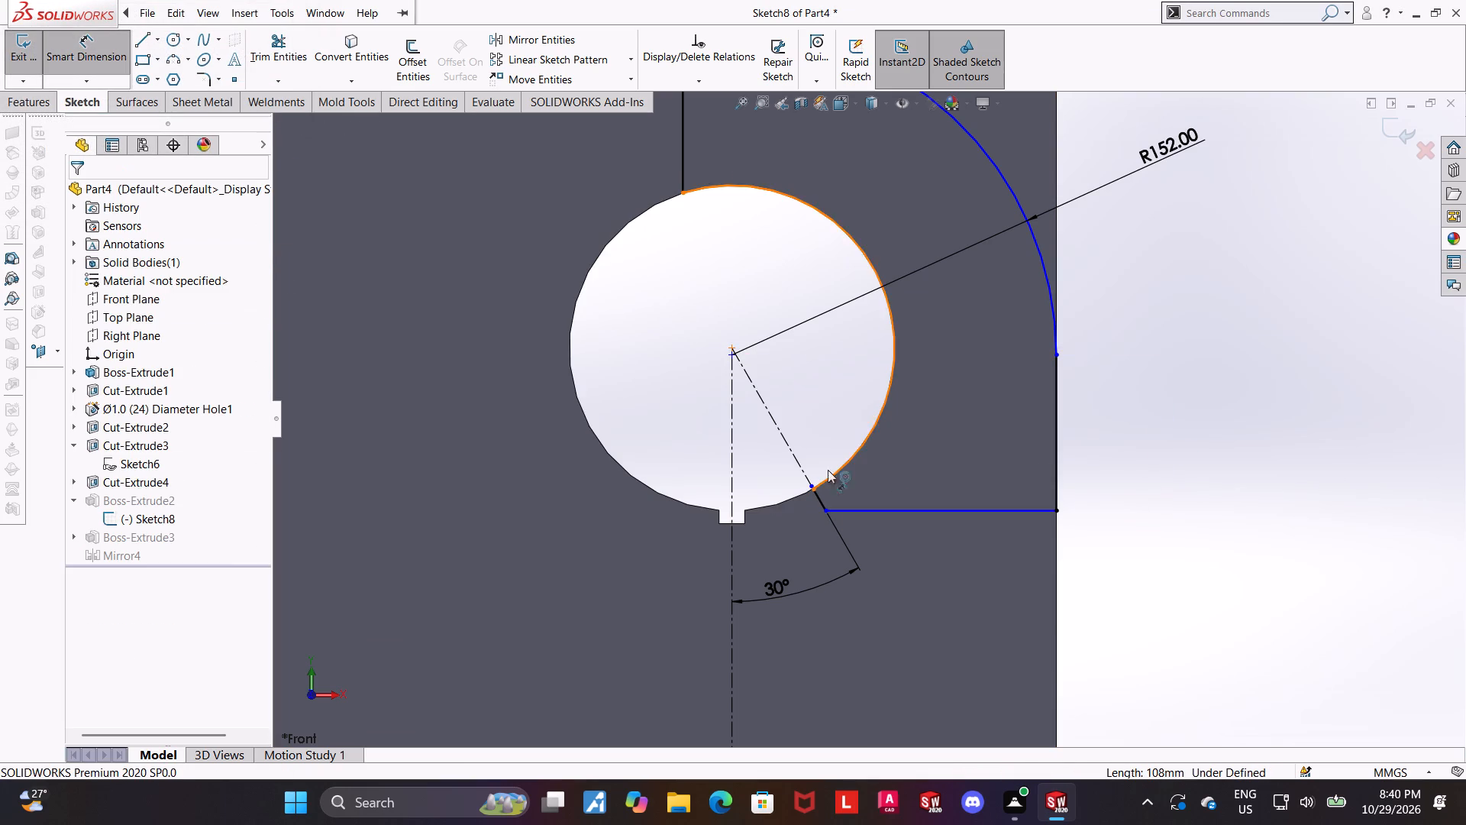
click(729, 345)
click(974, 514)
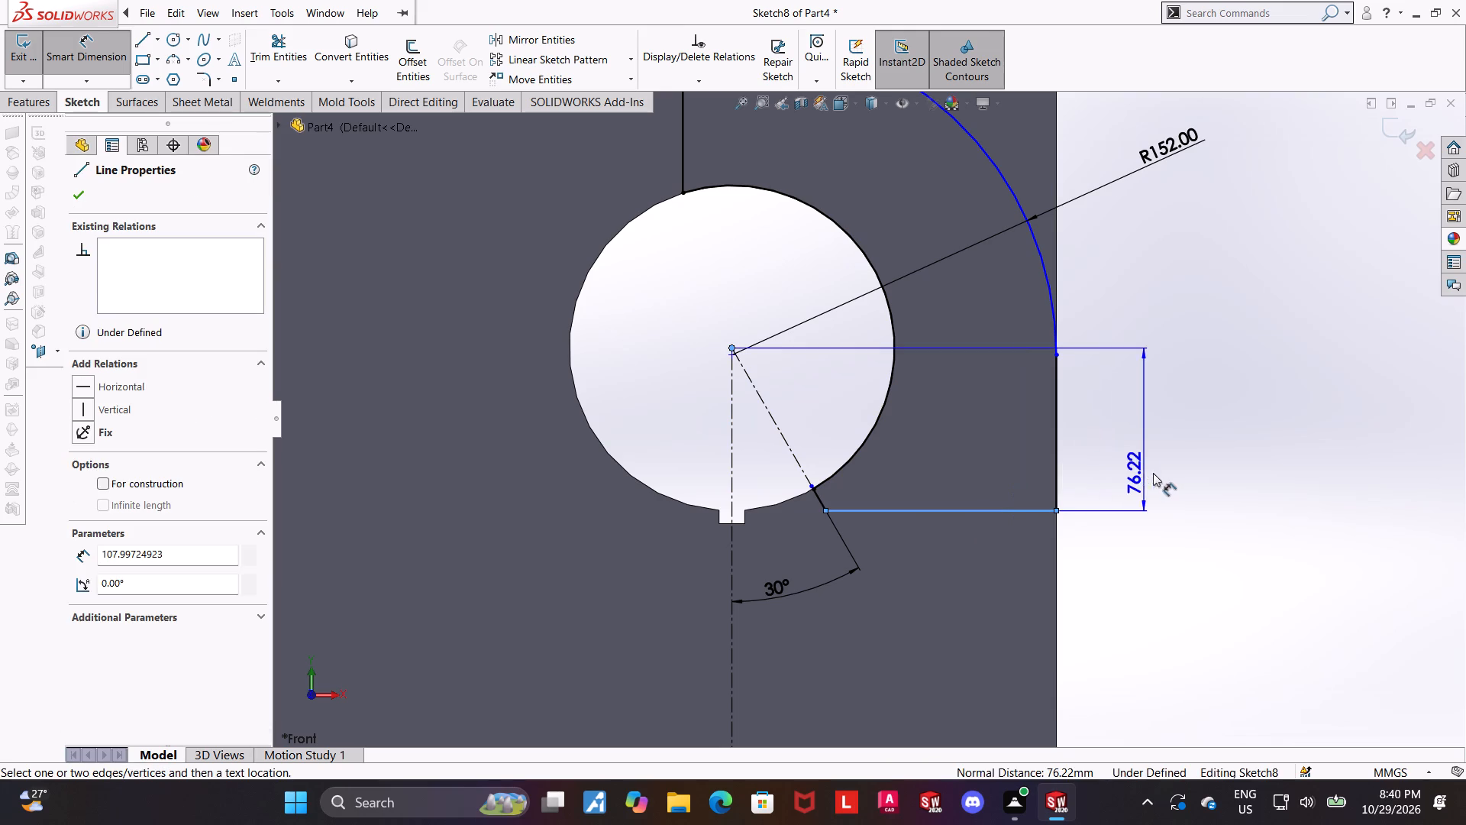
click(1154, 473)
text(73)
key(Return)
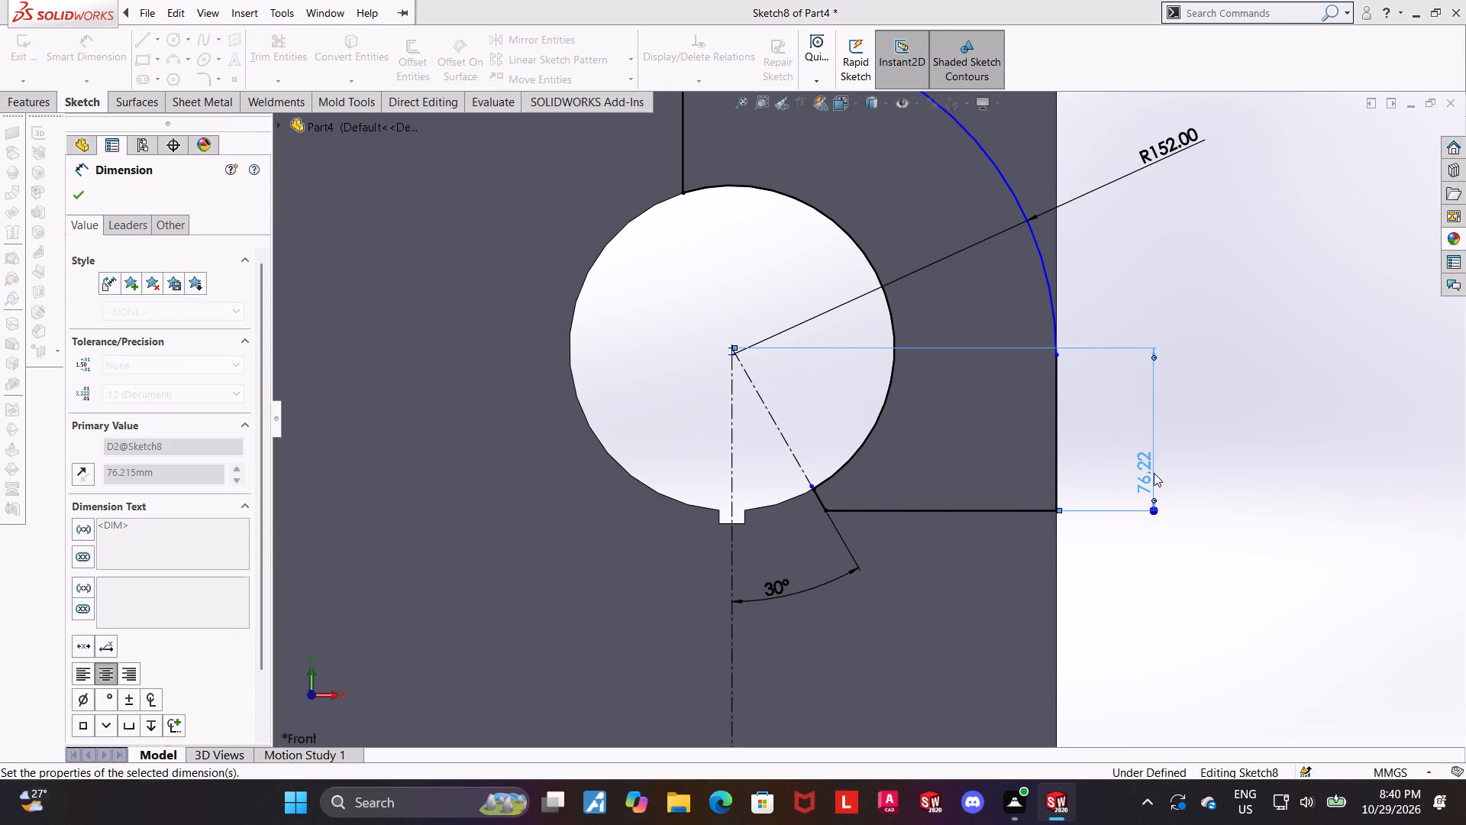
key(Escape)
click(1244, 406)
scroll(1244, 360, up, 3)
scroll(1116, 251, down, 1)
Dimension the vertical distance from the profile's top line to the large arc's lower endpoint at 127 mm.
click(107, 49)
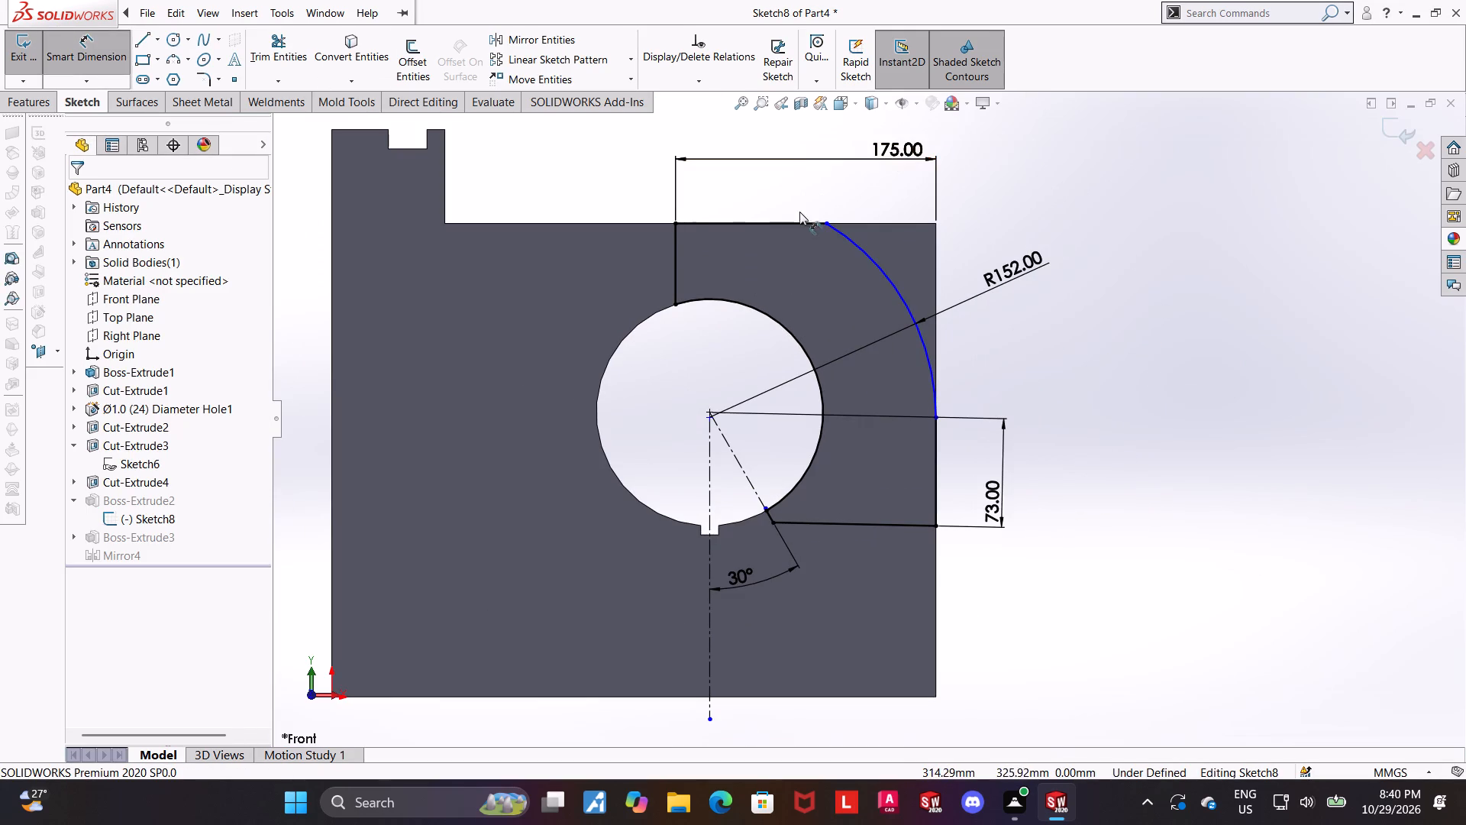
click(800, 223)
click(935, 417)
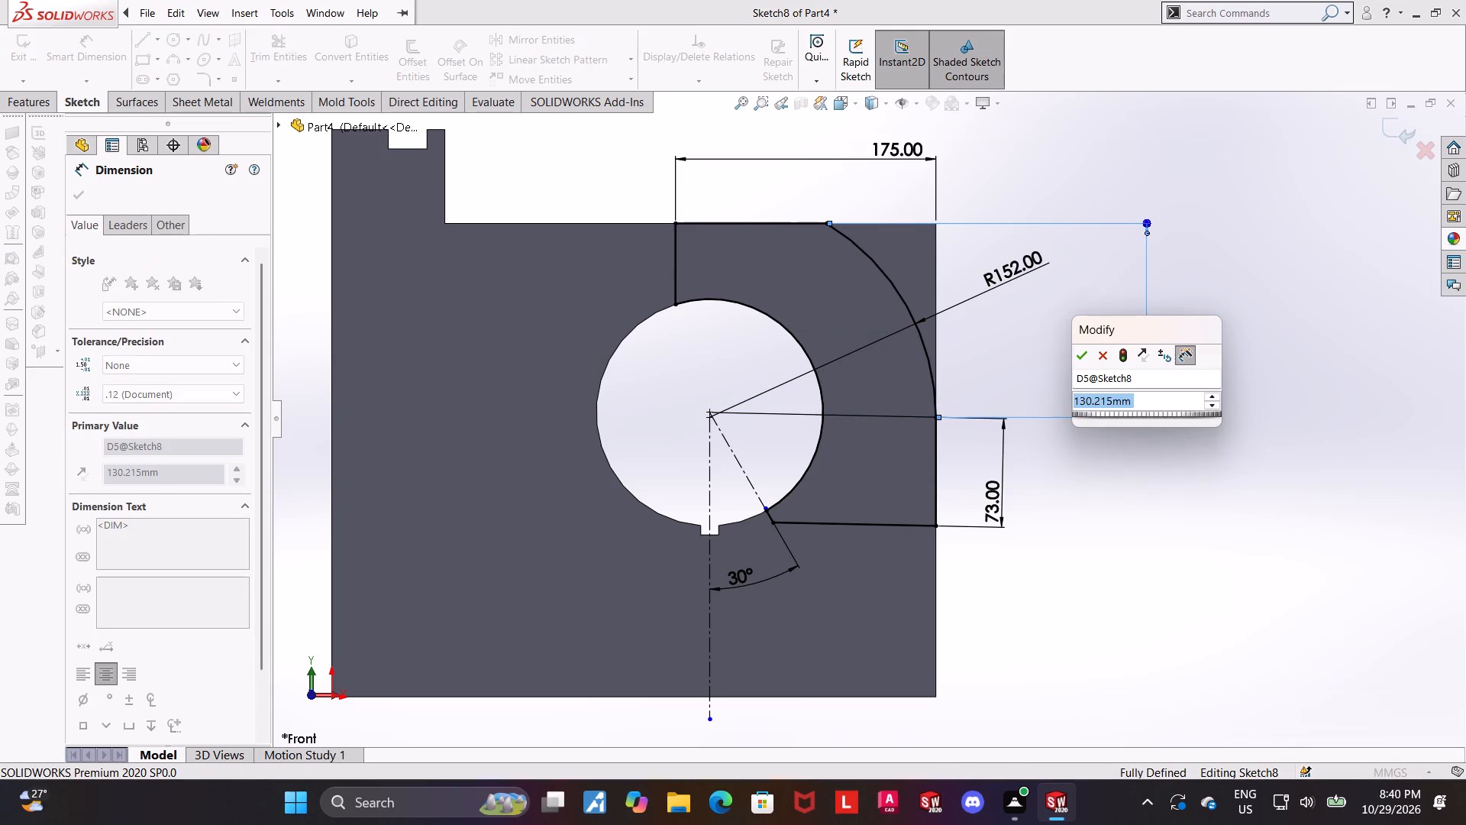
key(1)
text(27)
key(Return)
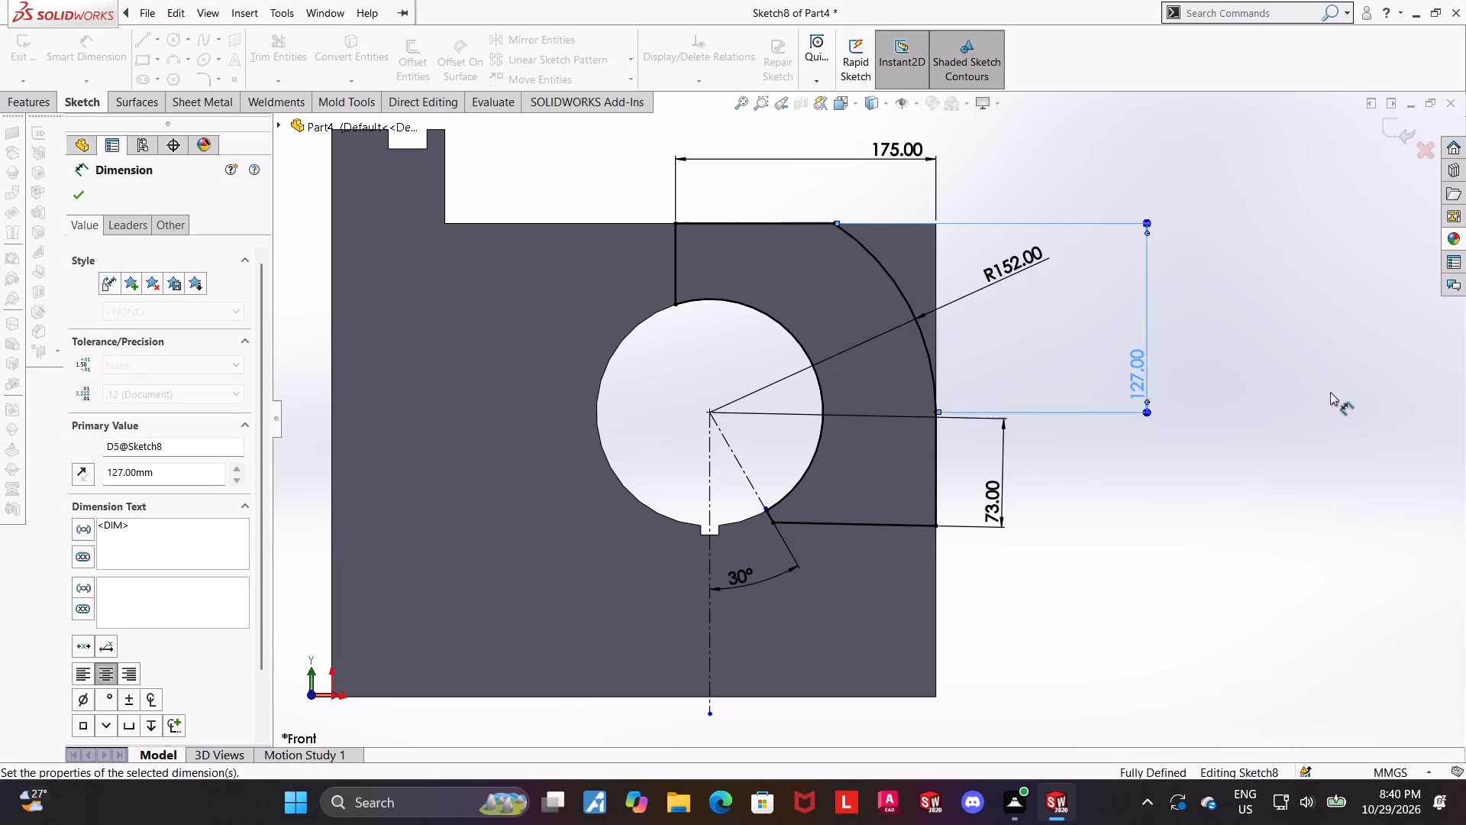
click(1173, 396)
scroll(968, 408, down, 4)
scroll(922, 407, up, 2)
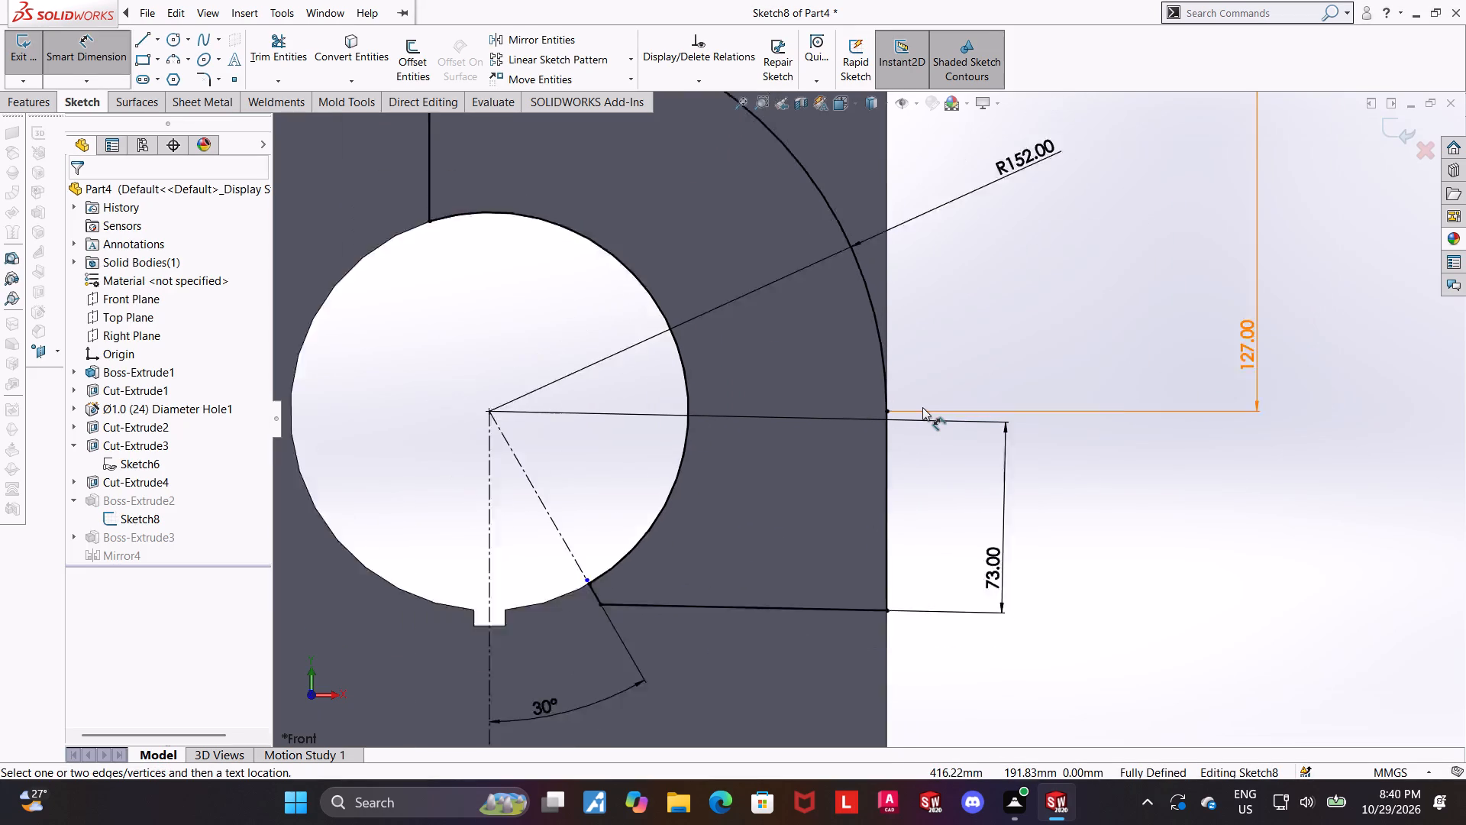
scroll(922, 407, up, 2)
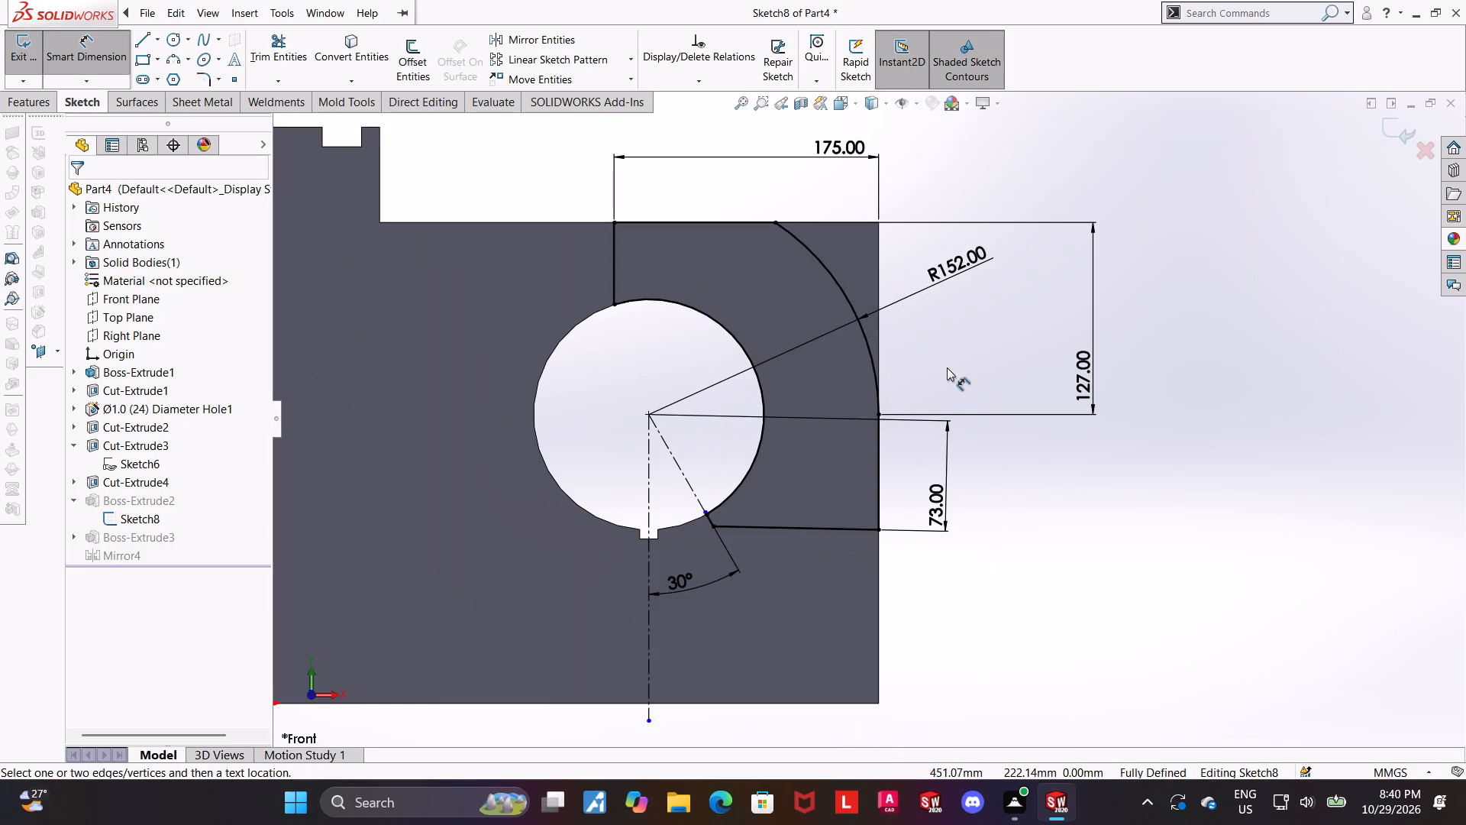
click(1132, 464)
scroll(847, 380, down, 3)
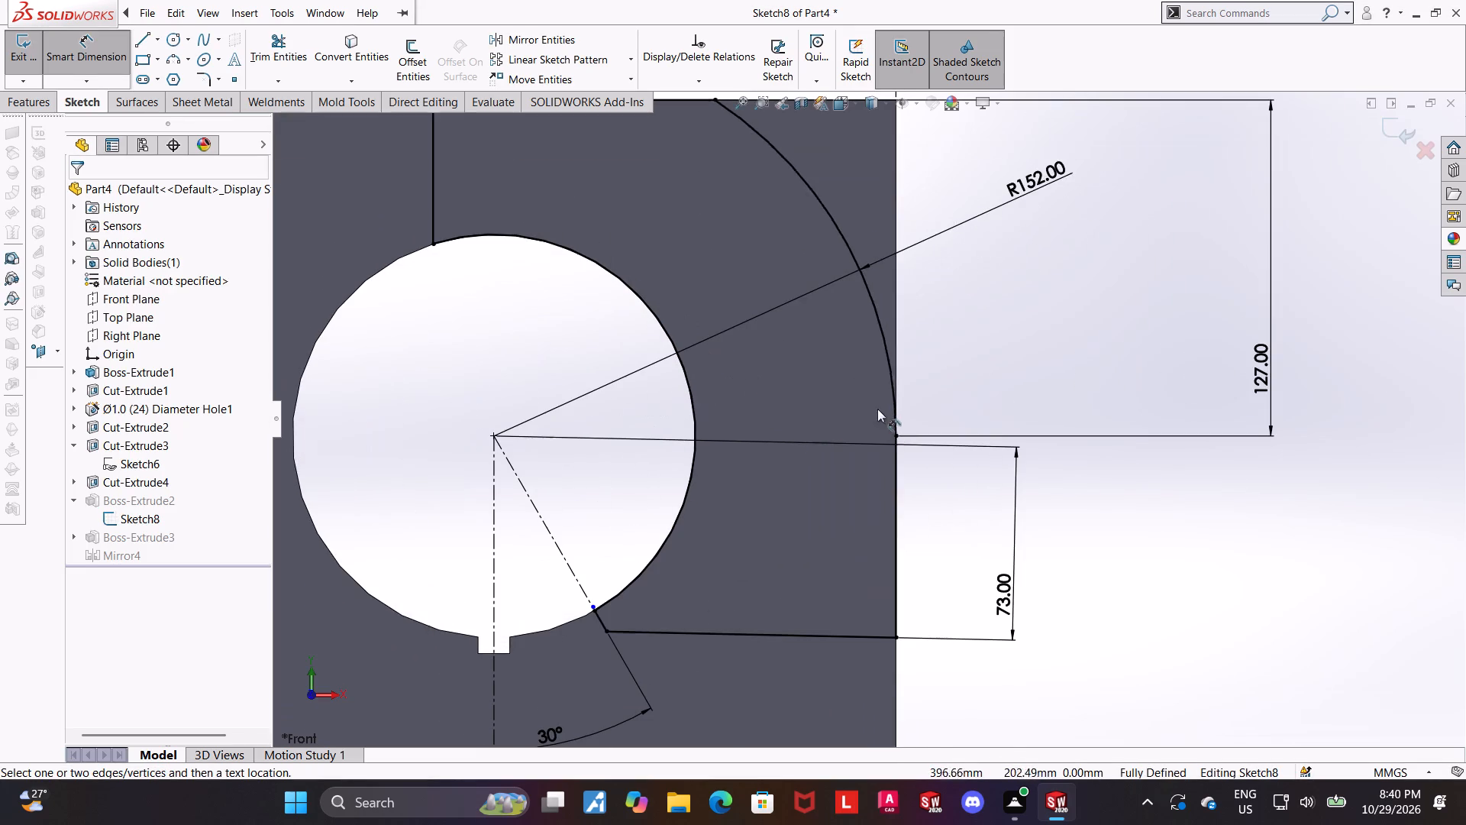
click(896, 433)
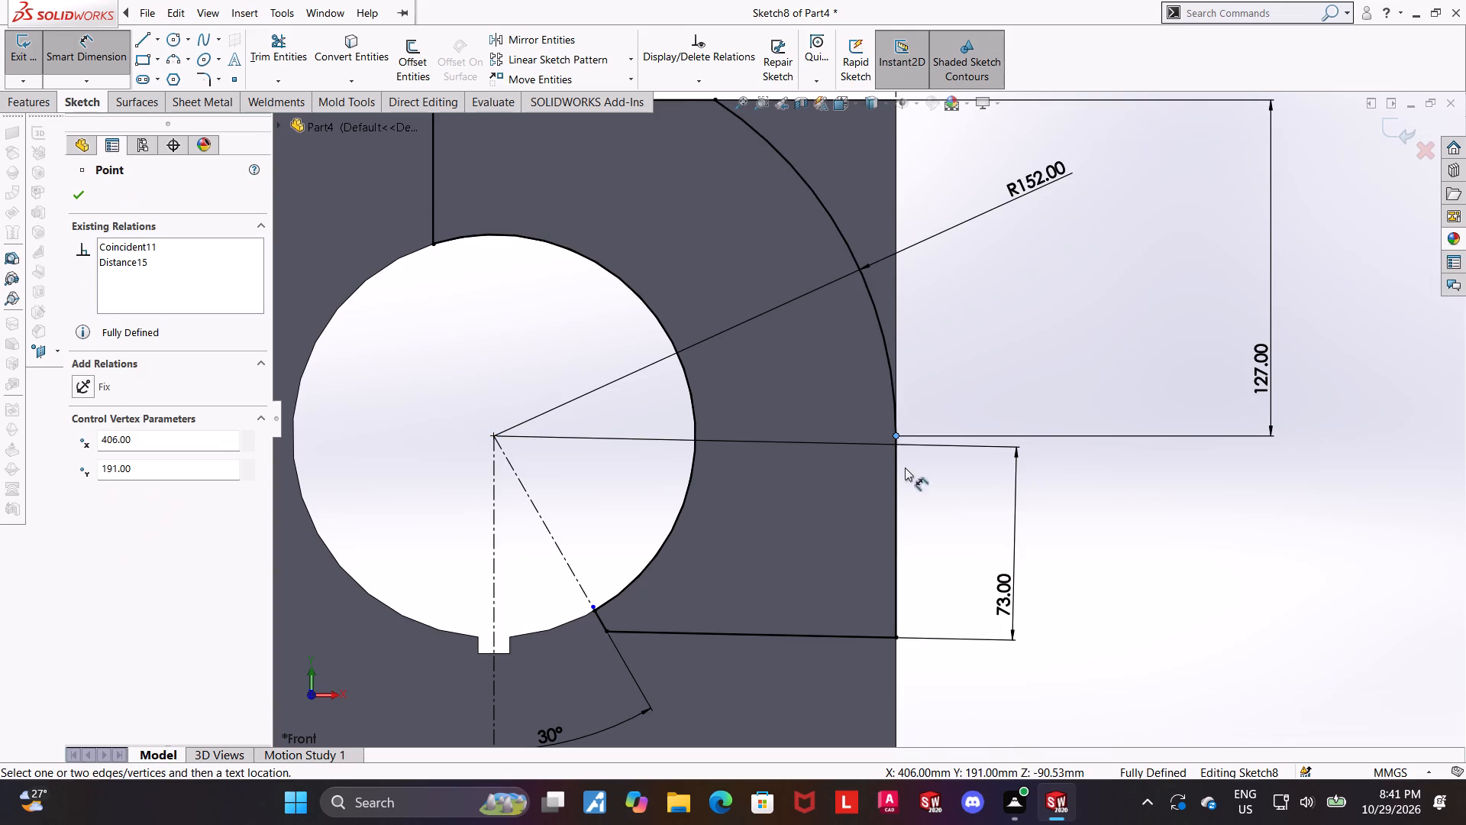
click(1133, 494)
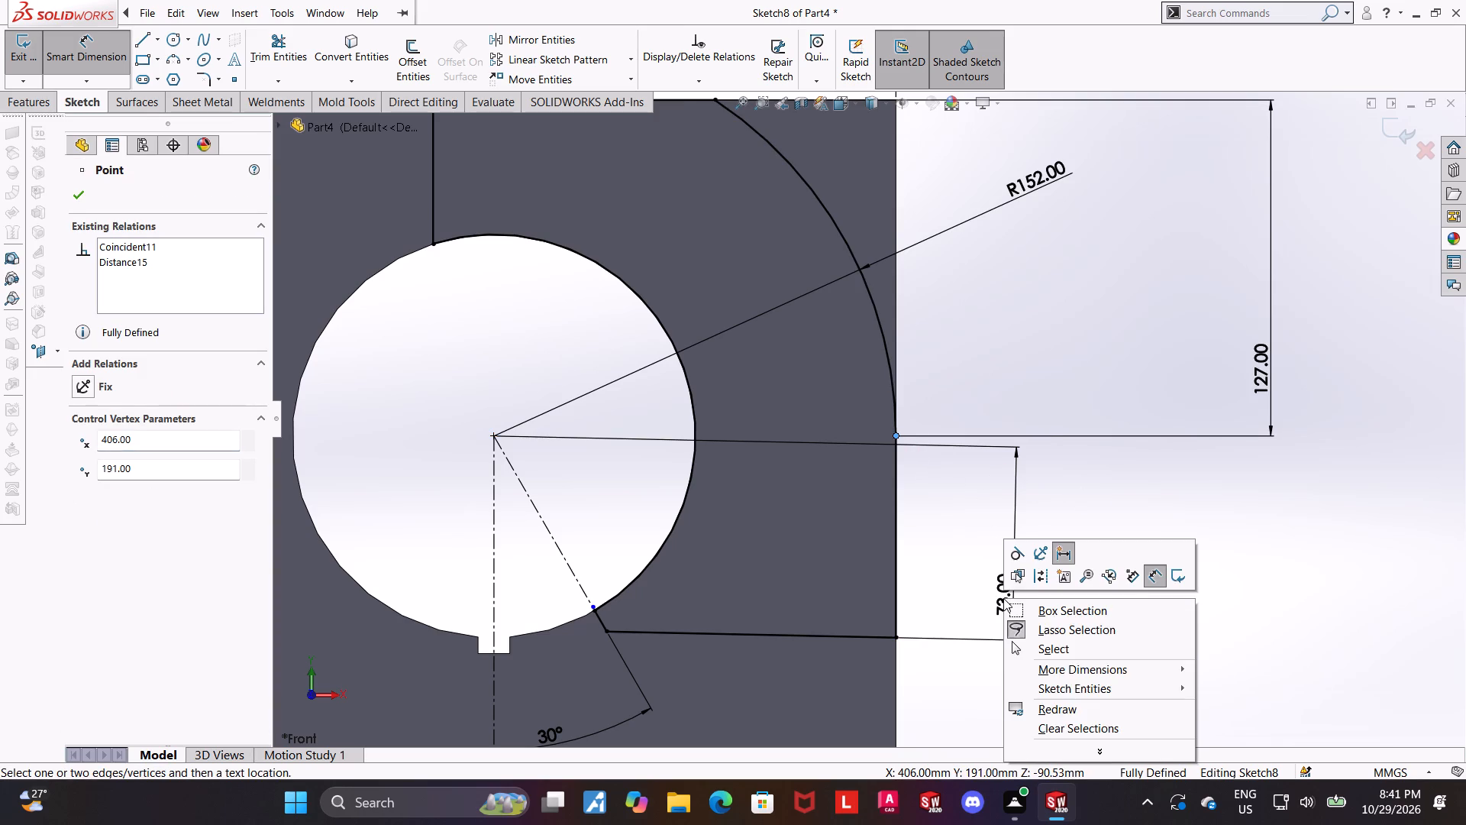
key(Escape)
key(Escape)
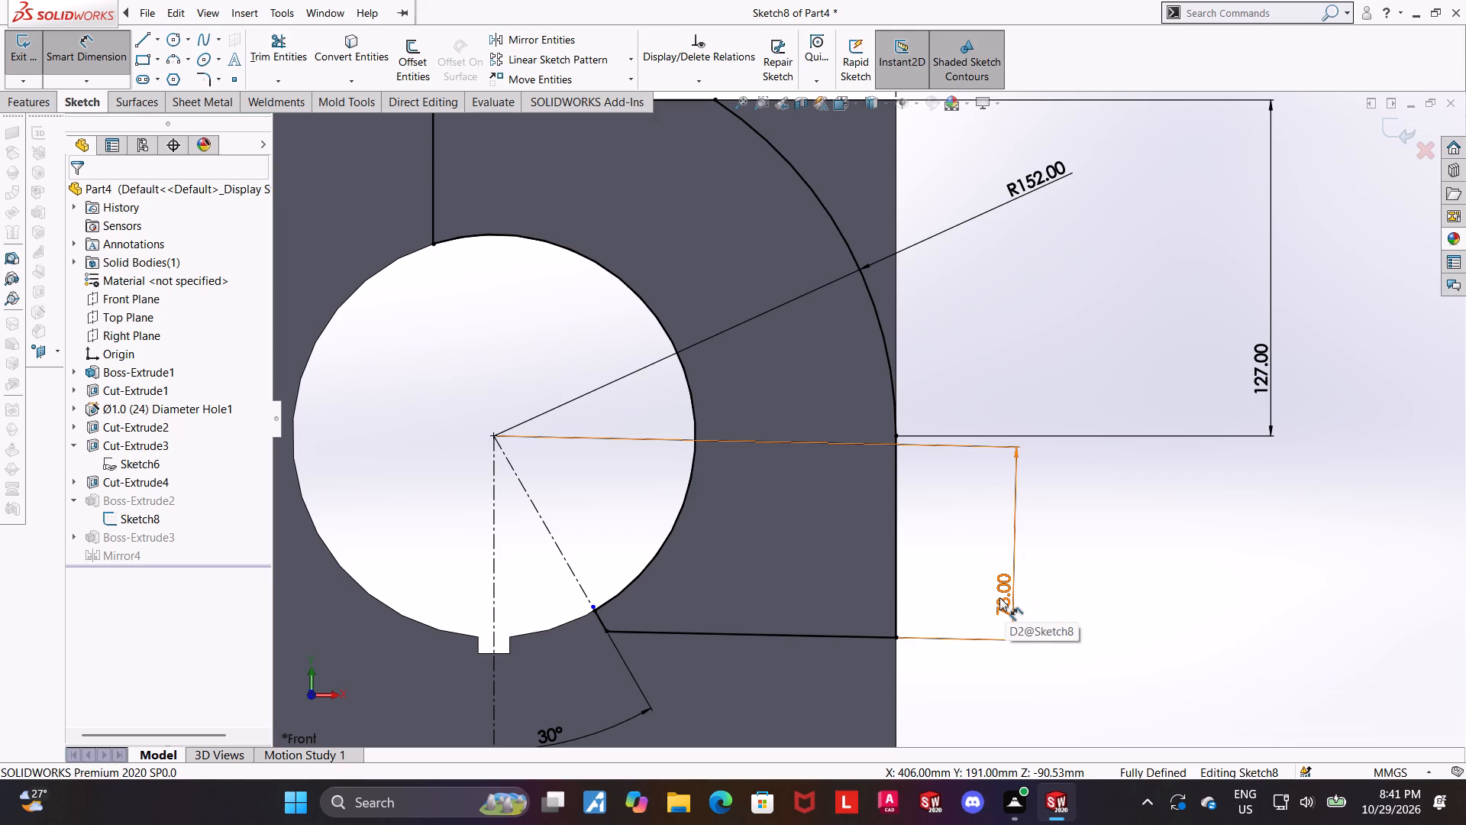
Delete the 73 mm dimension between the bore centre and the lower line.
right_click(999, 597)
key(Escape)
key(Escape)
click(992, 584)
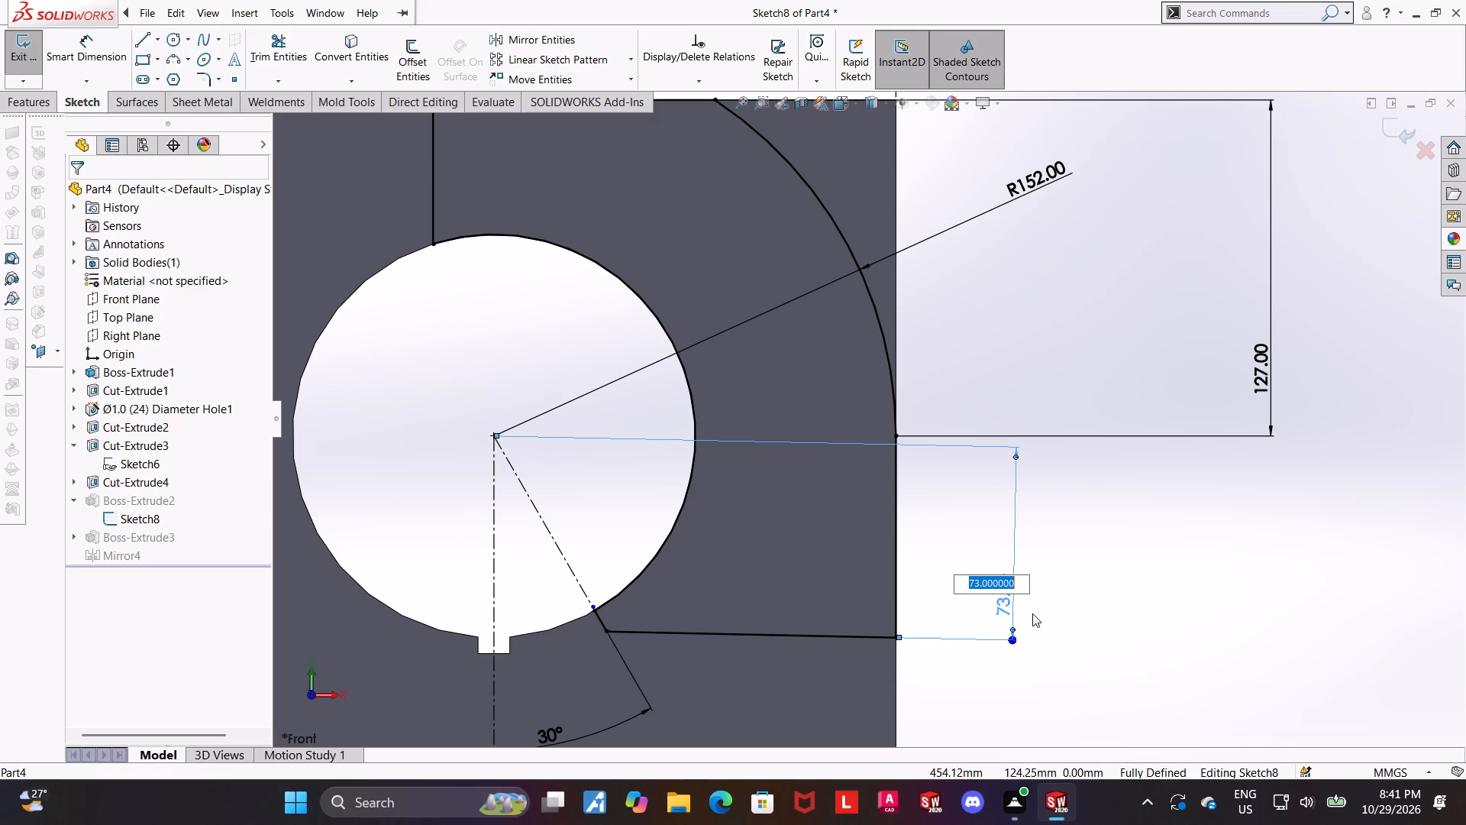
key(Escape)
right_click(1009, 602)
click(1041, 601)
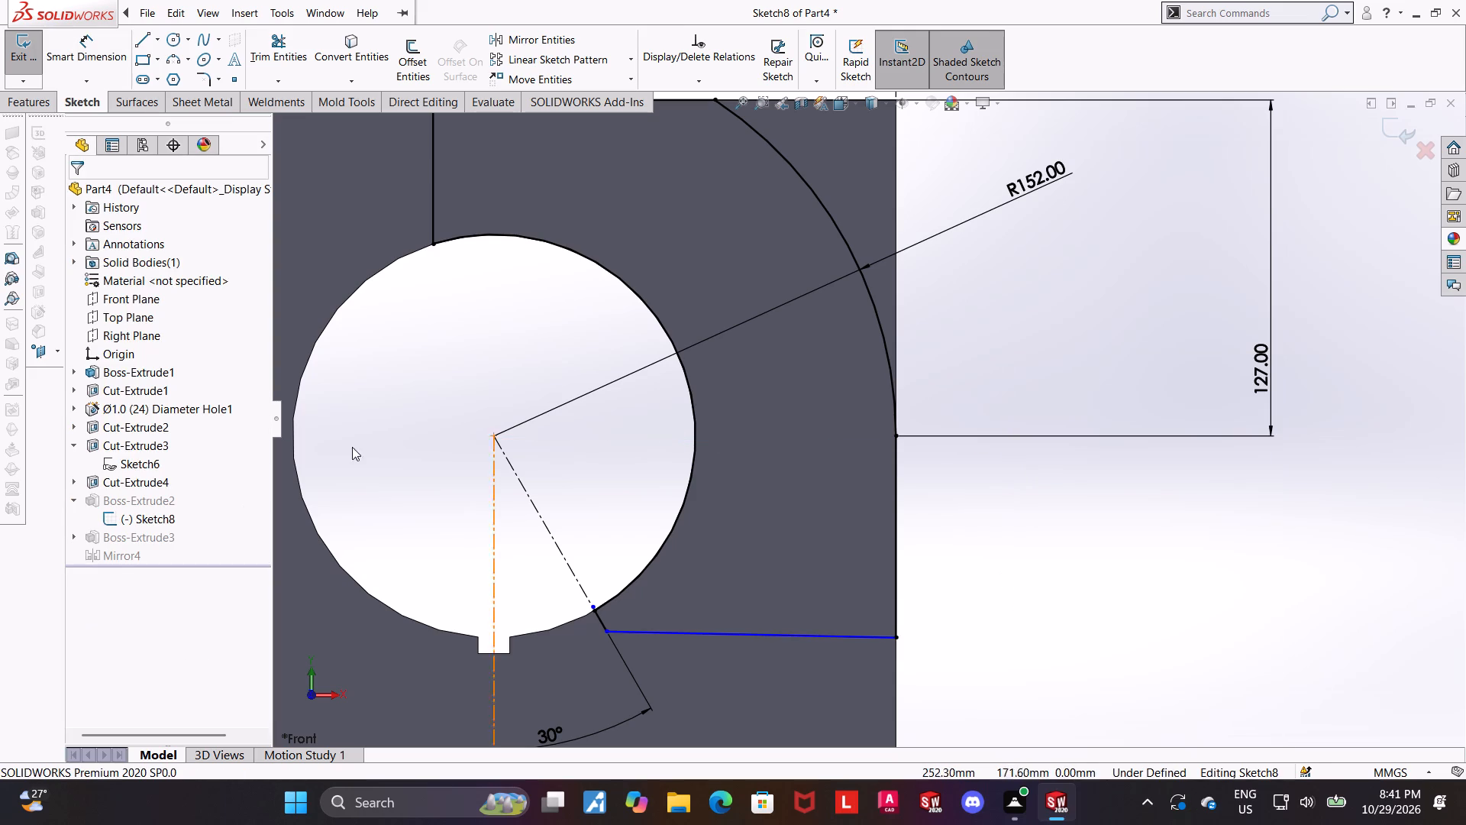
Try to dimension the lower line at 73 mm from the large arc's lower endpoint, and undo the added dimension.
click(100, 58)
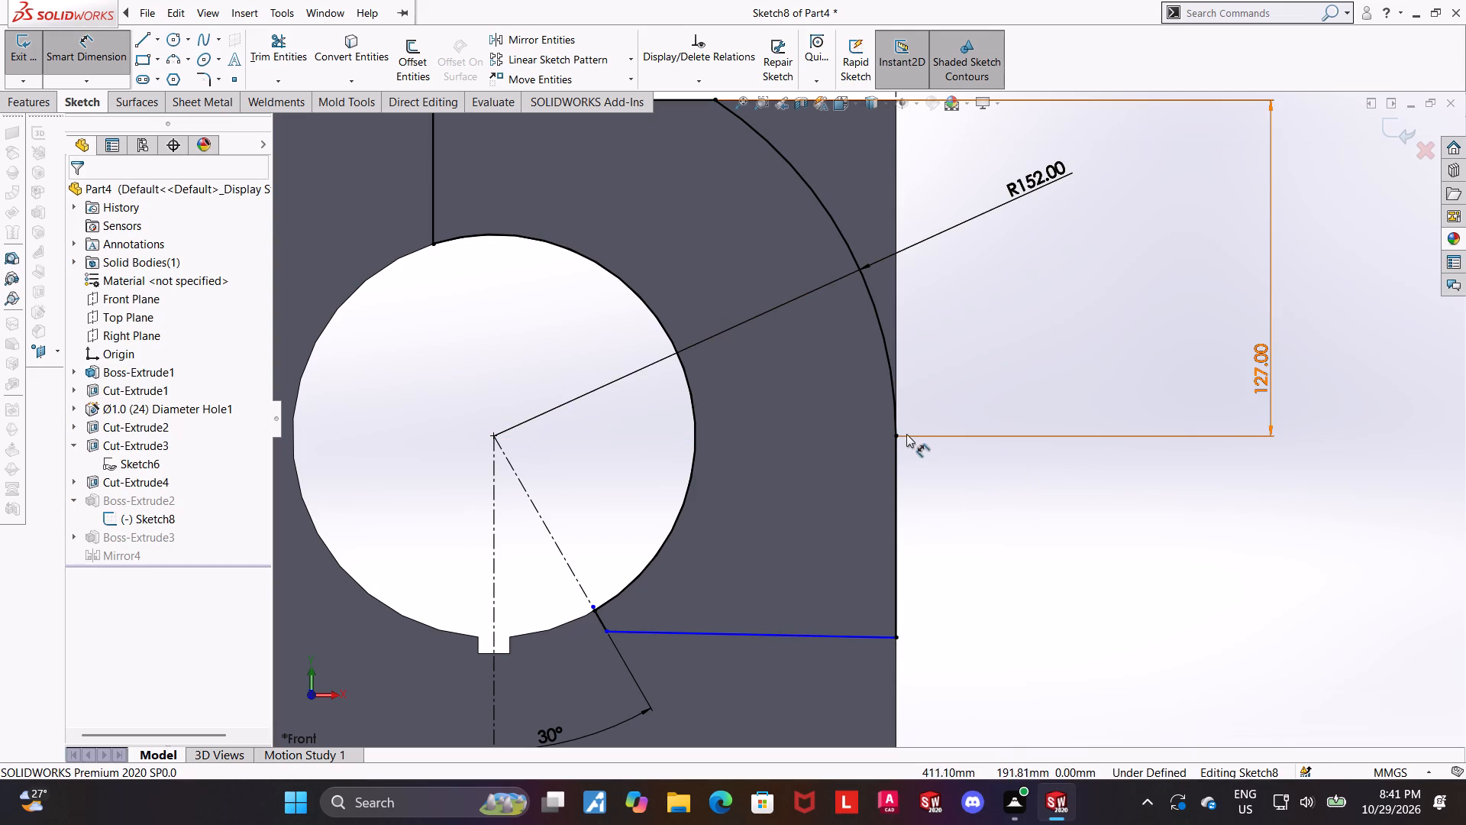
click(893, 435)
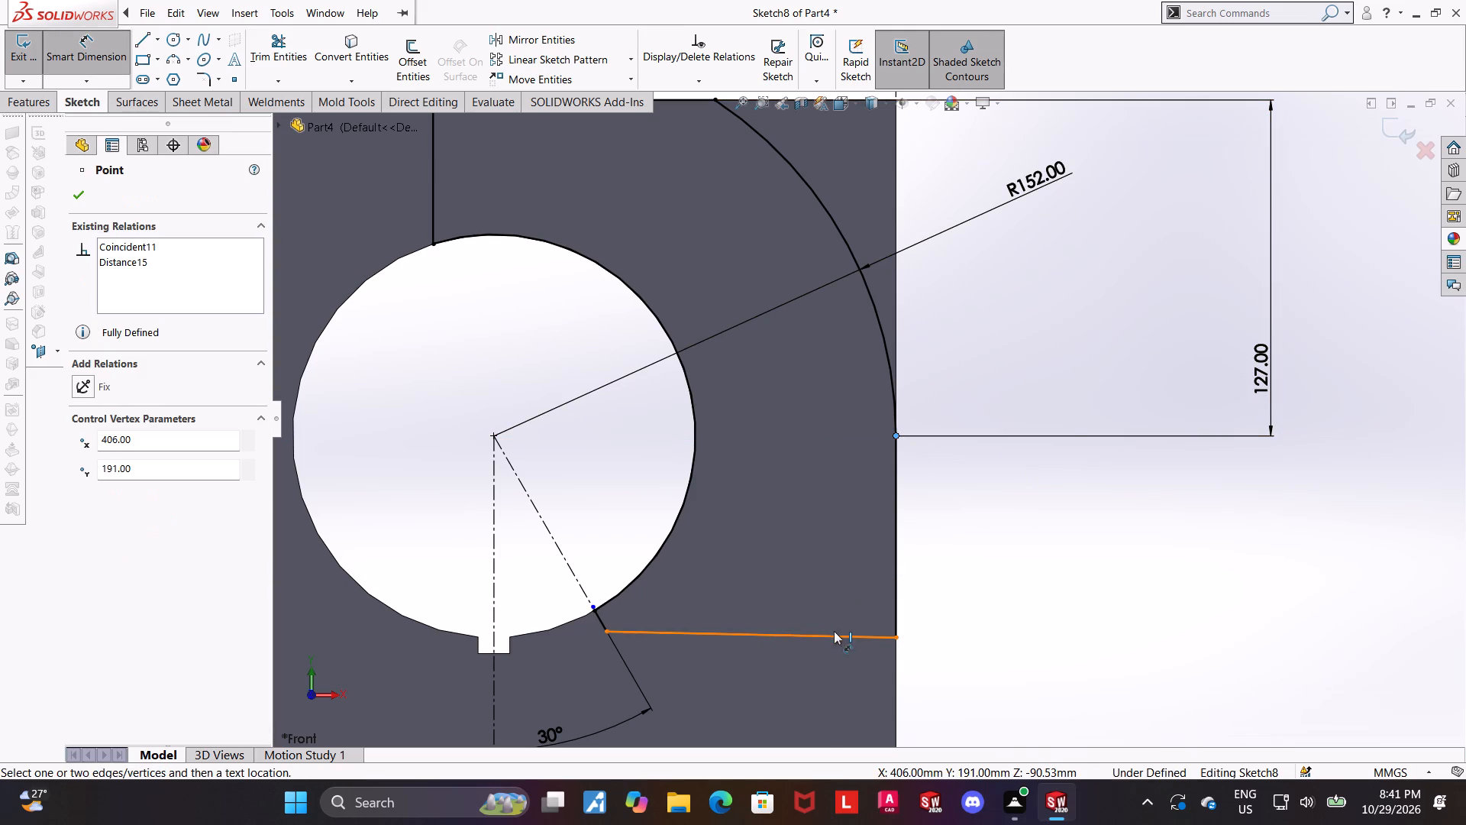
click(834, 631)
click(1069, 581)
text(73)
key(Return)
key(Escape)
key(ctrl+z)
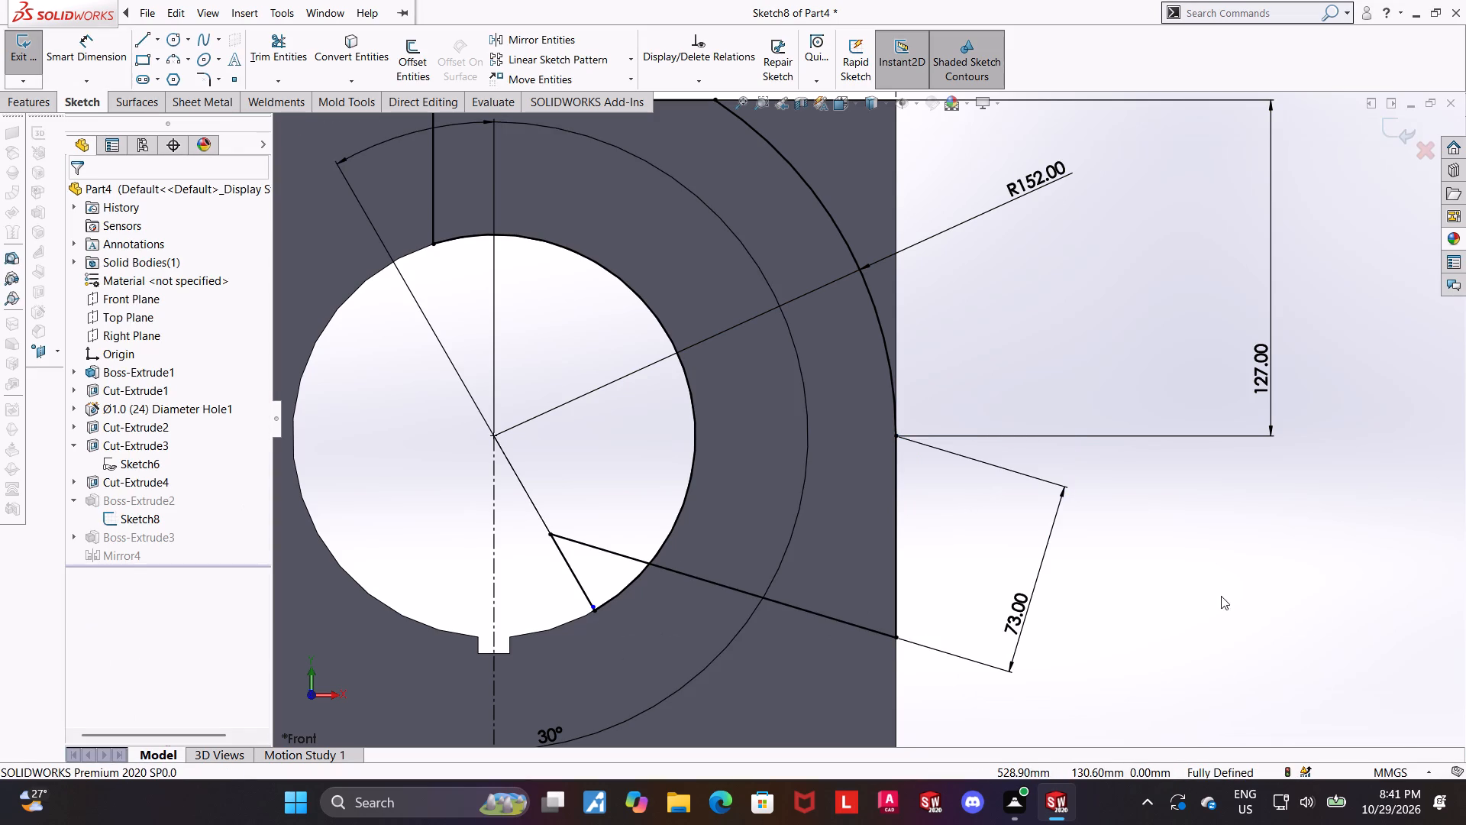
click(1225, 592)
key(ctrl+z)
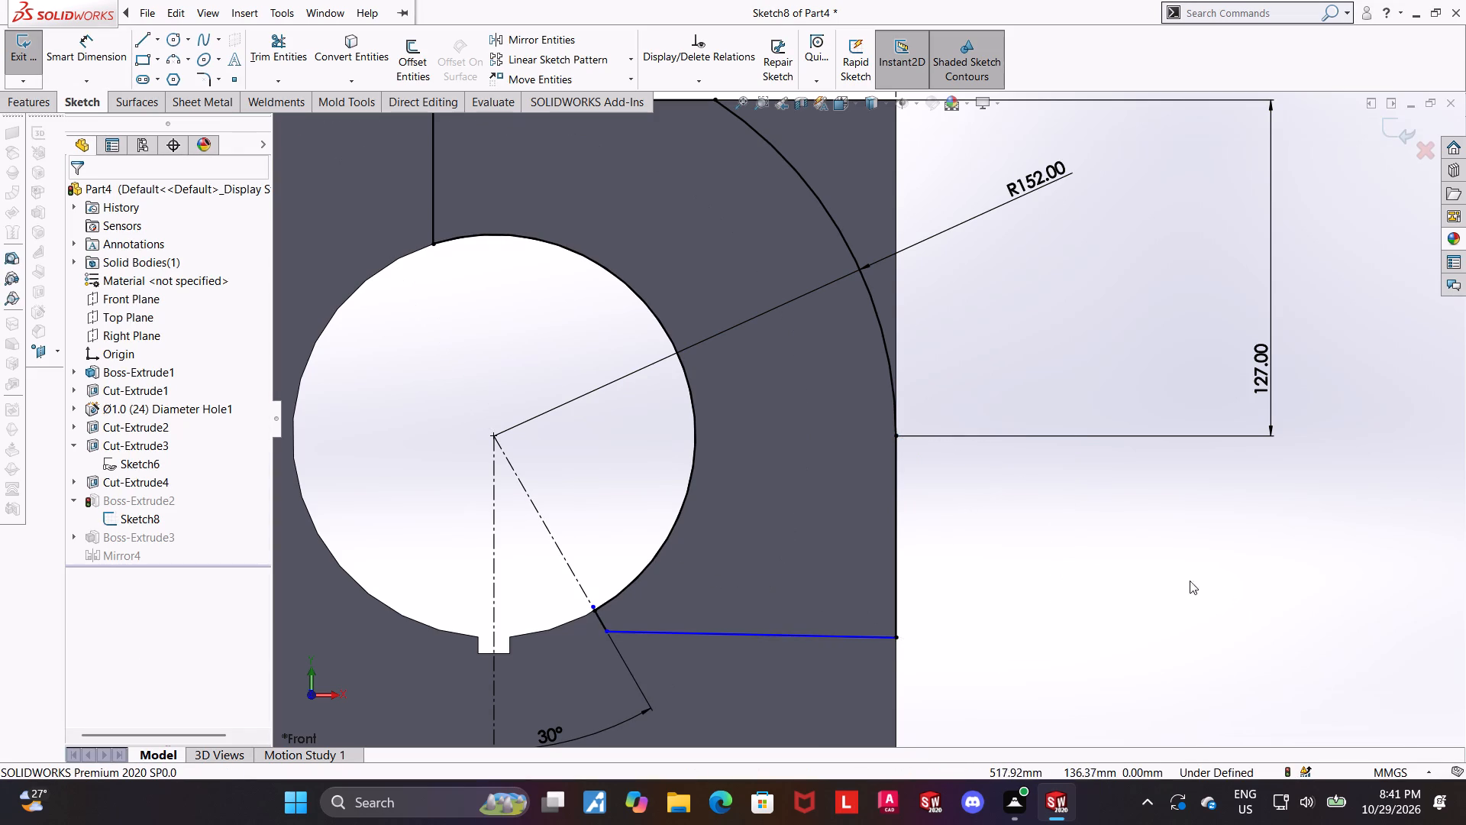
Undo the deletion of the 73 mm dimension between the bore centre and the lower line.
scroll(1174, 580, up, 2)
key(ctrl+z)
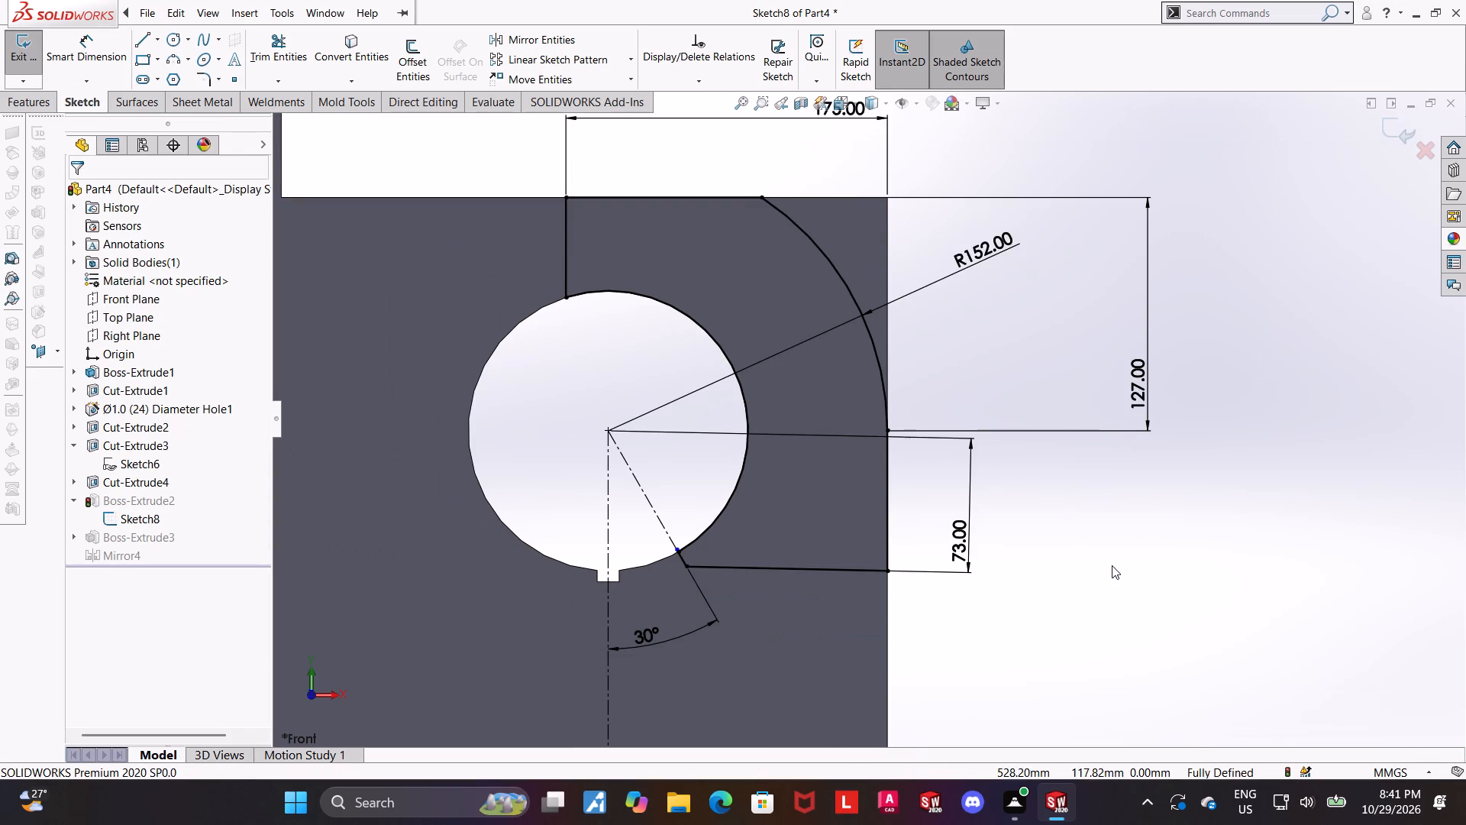
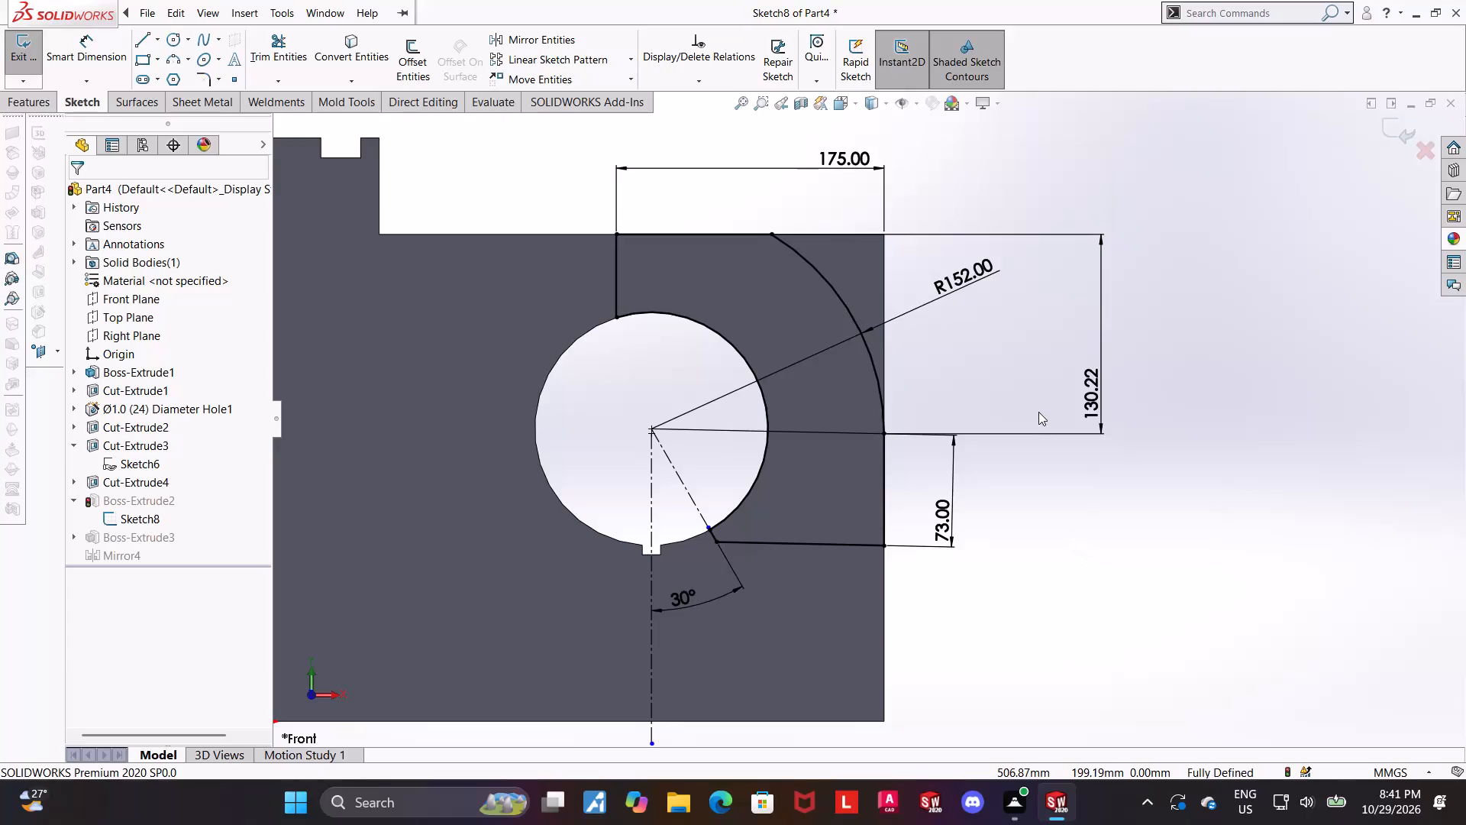
Undo the vertical dimension on the large arc's lower endpoint, and redo the edits to restore it at 127 mm.
key(ctrl+z)
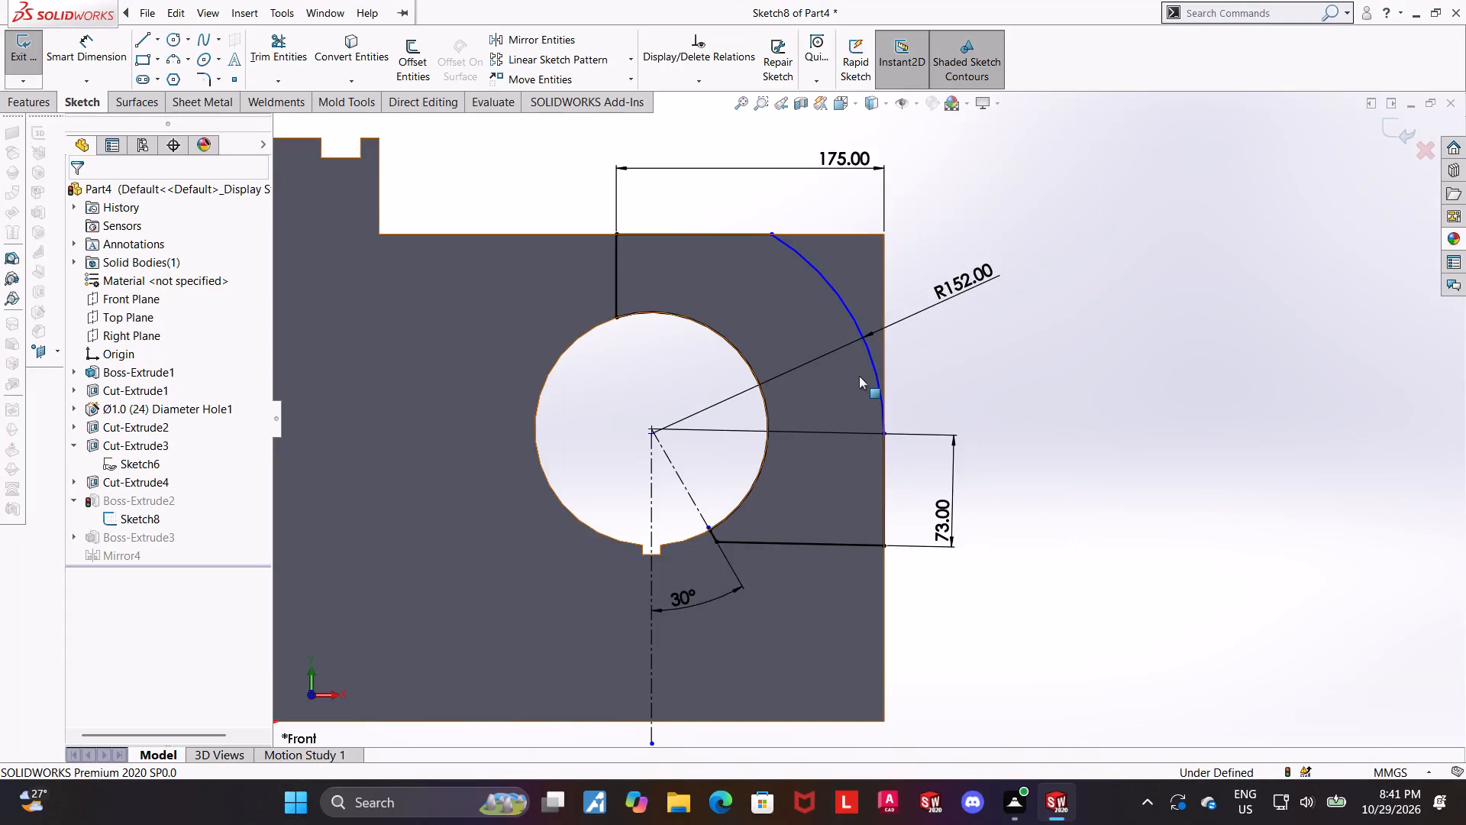
scroll(859, 376, down, 2)
key(Escape)
scroll(928, 393, up, 3)
key(ctrl+y)
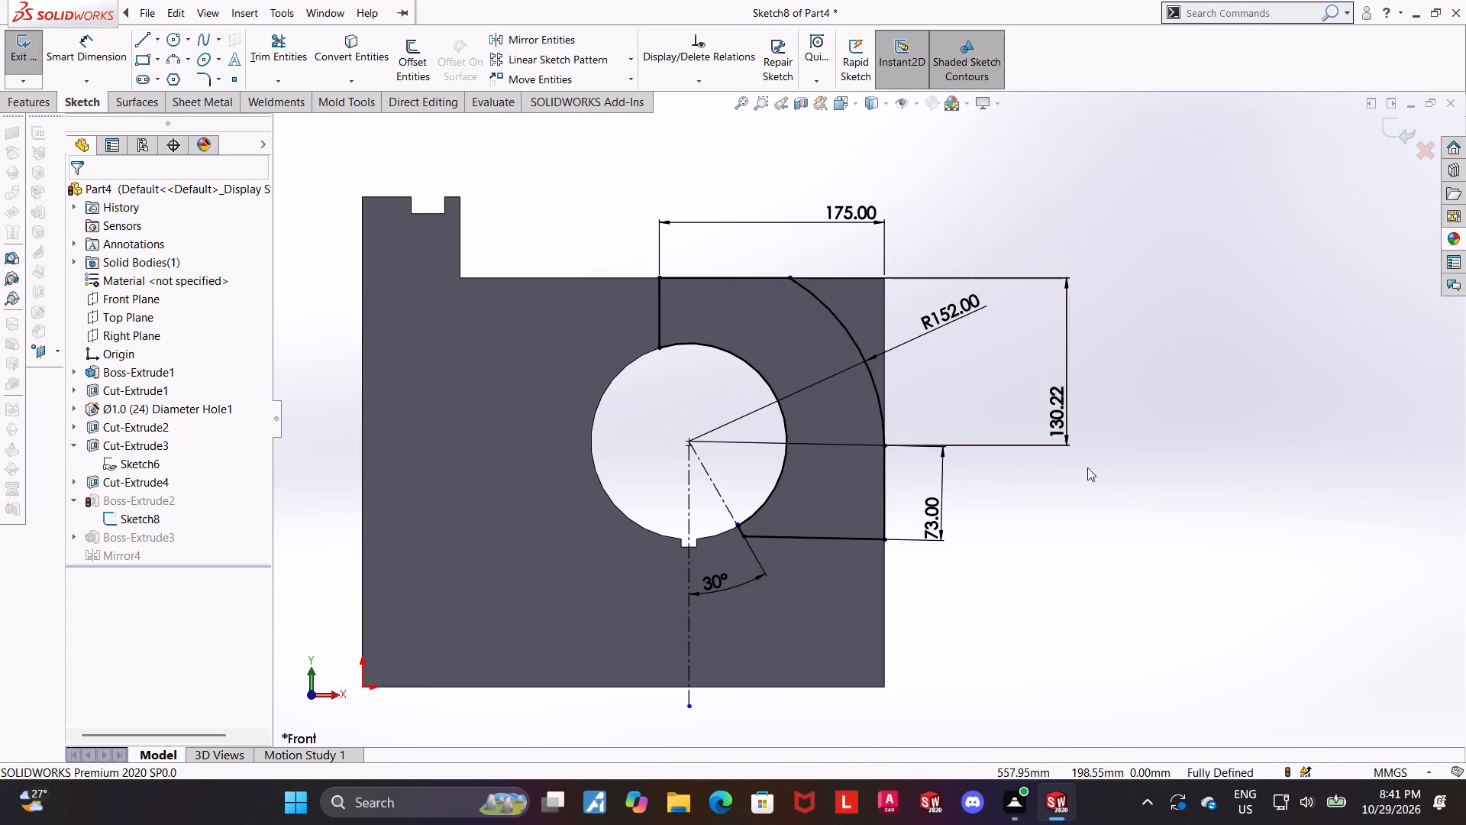
click(1092, 554)
key(ctrl+y)
click(1065, 501)
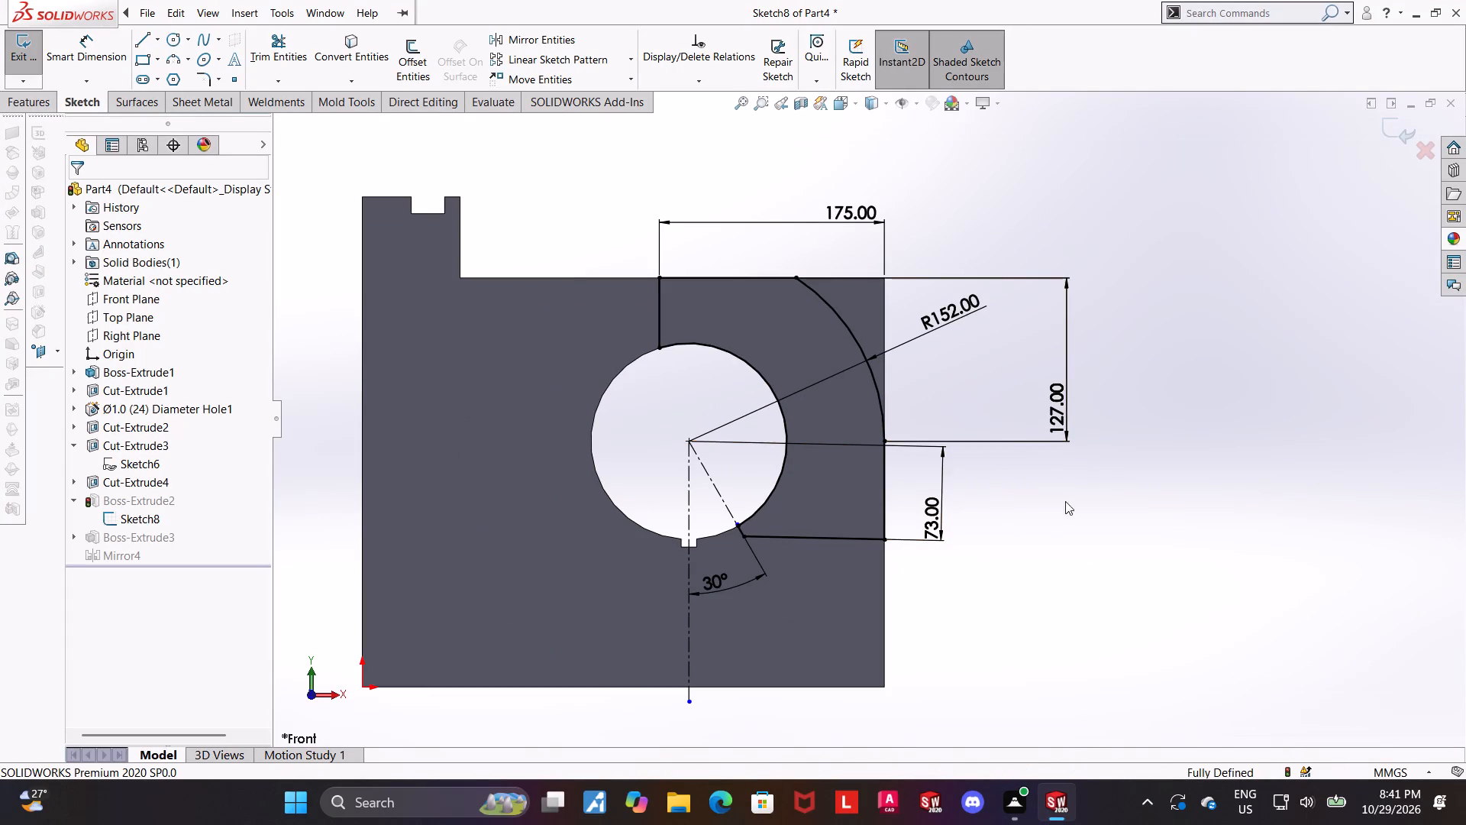
Delete the 73 mm dimension between the bore centre and the profile's lower line.
scroll(753, 442, down, 2)
right_click(1034, 564)
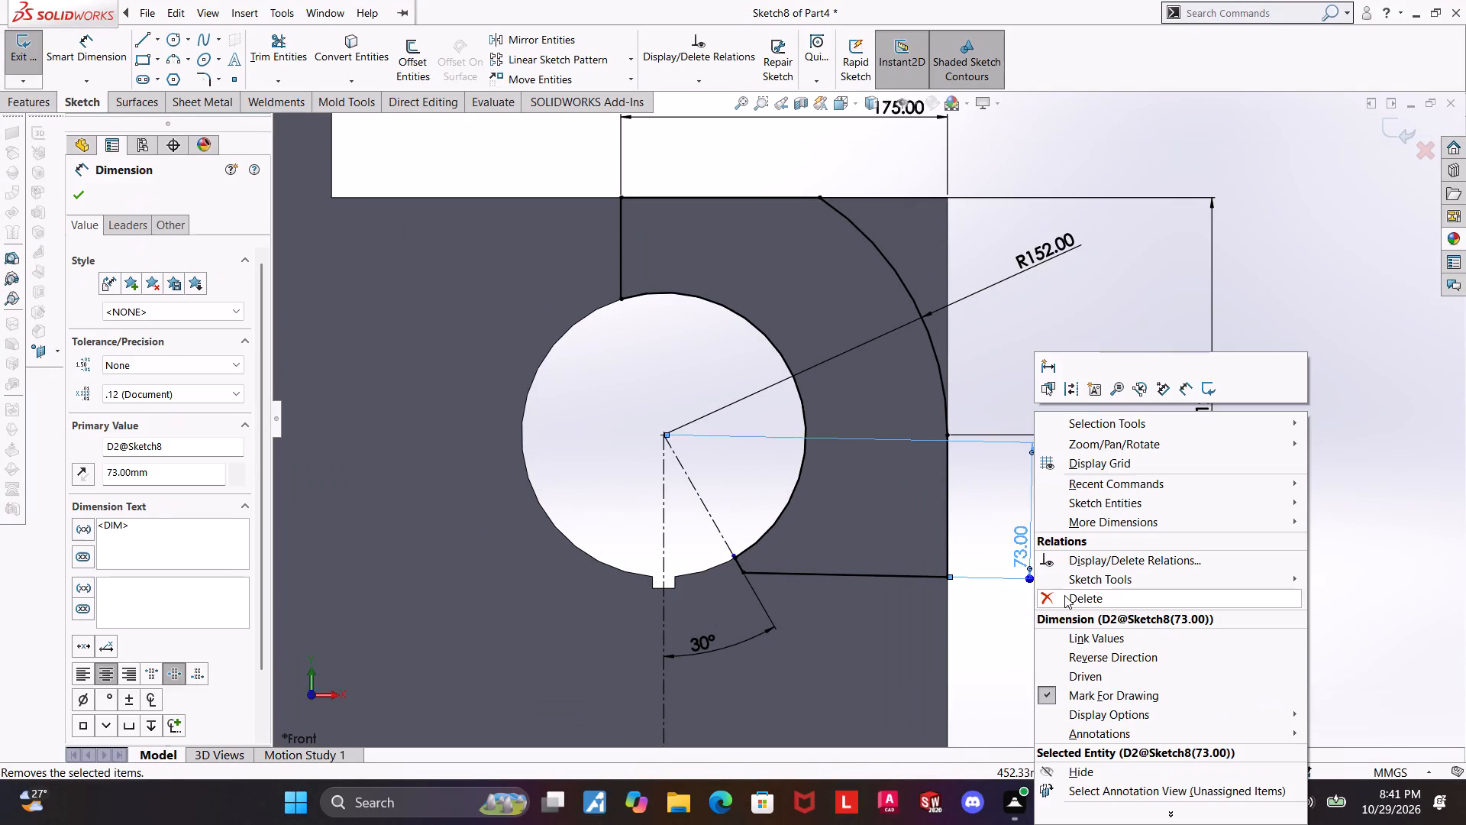
click(1064, 595)
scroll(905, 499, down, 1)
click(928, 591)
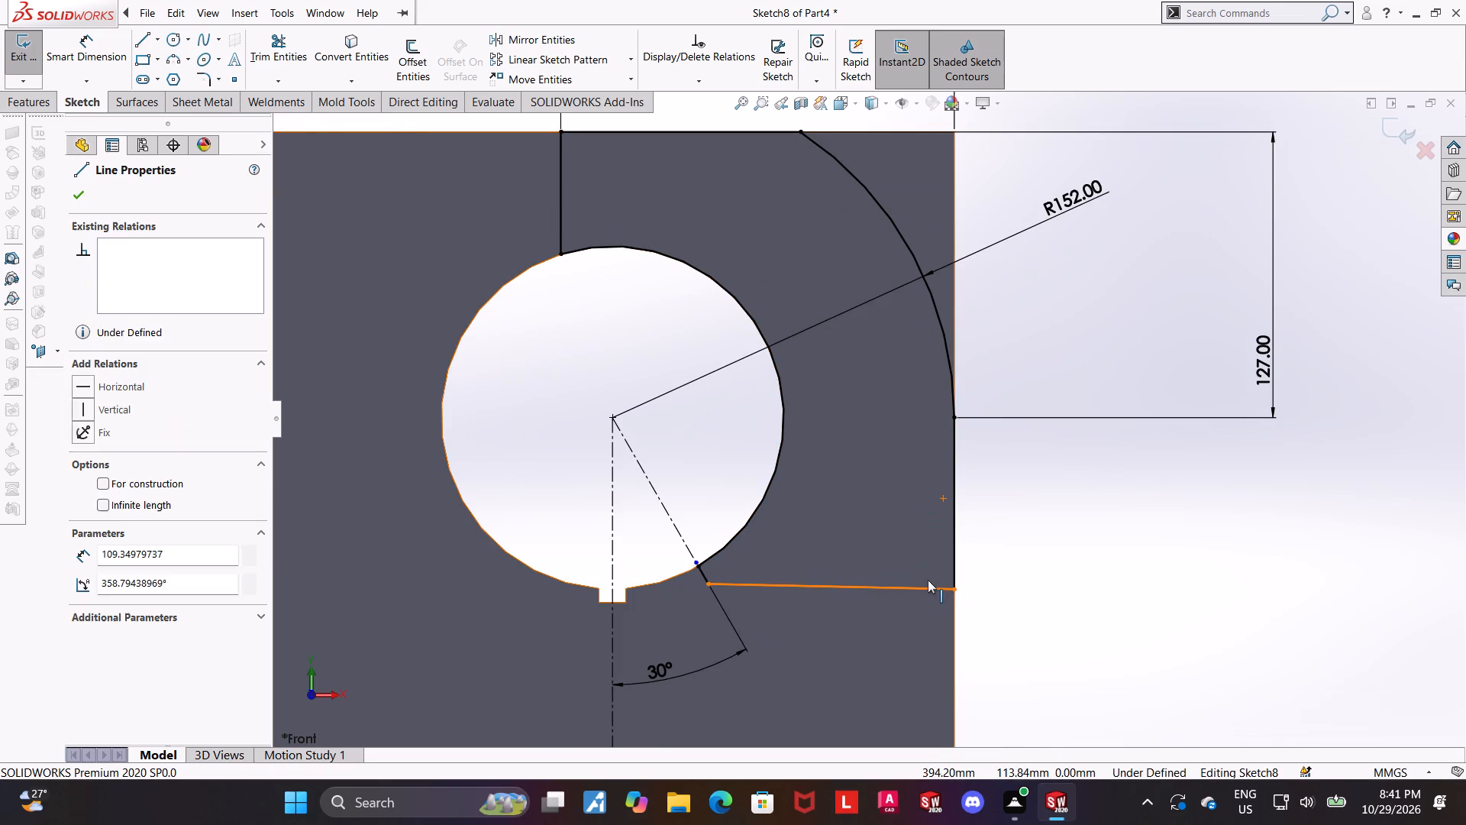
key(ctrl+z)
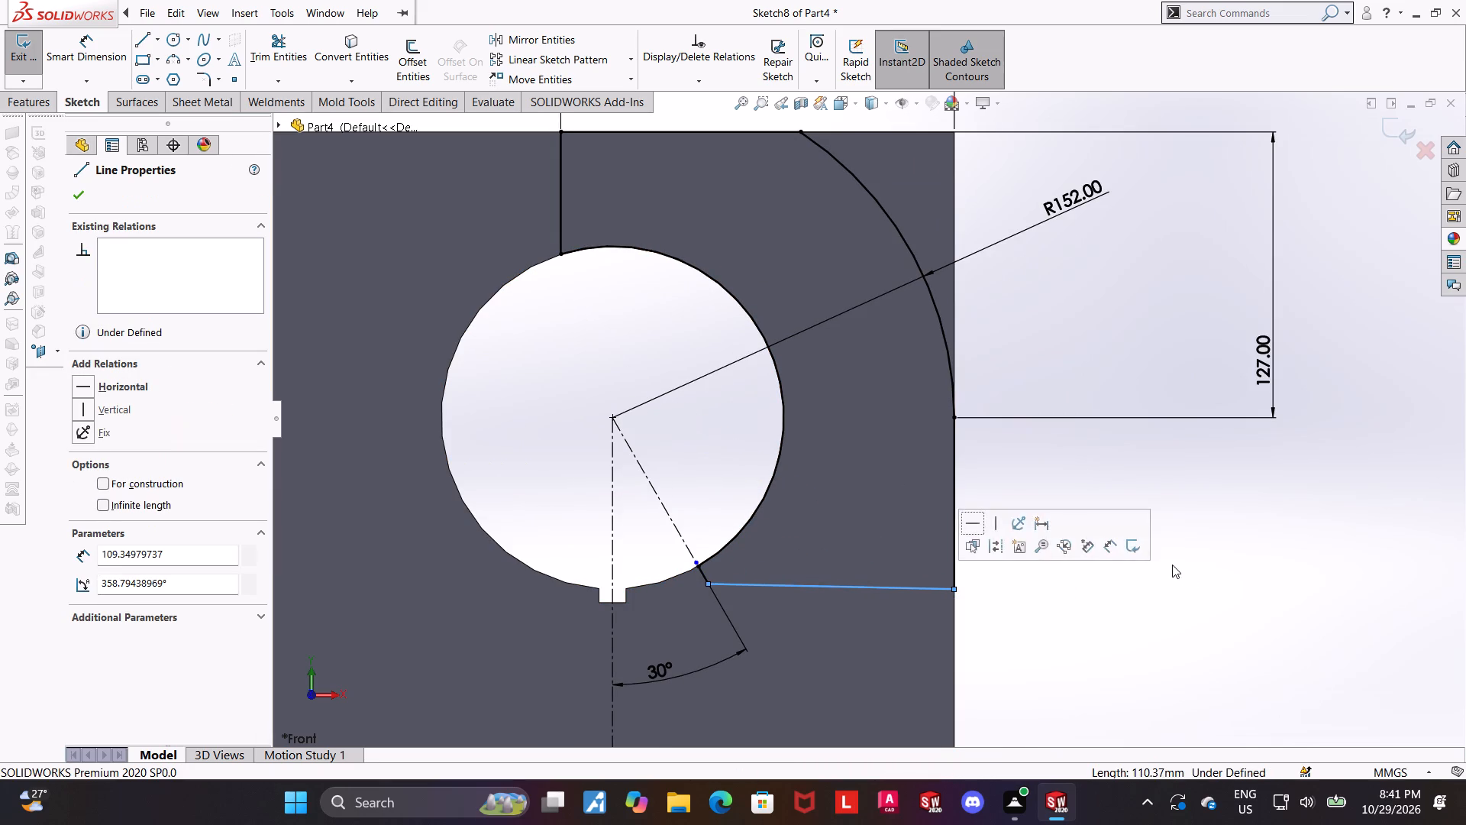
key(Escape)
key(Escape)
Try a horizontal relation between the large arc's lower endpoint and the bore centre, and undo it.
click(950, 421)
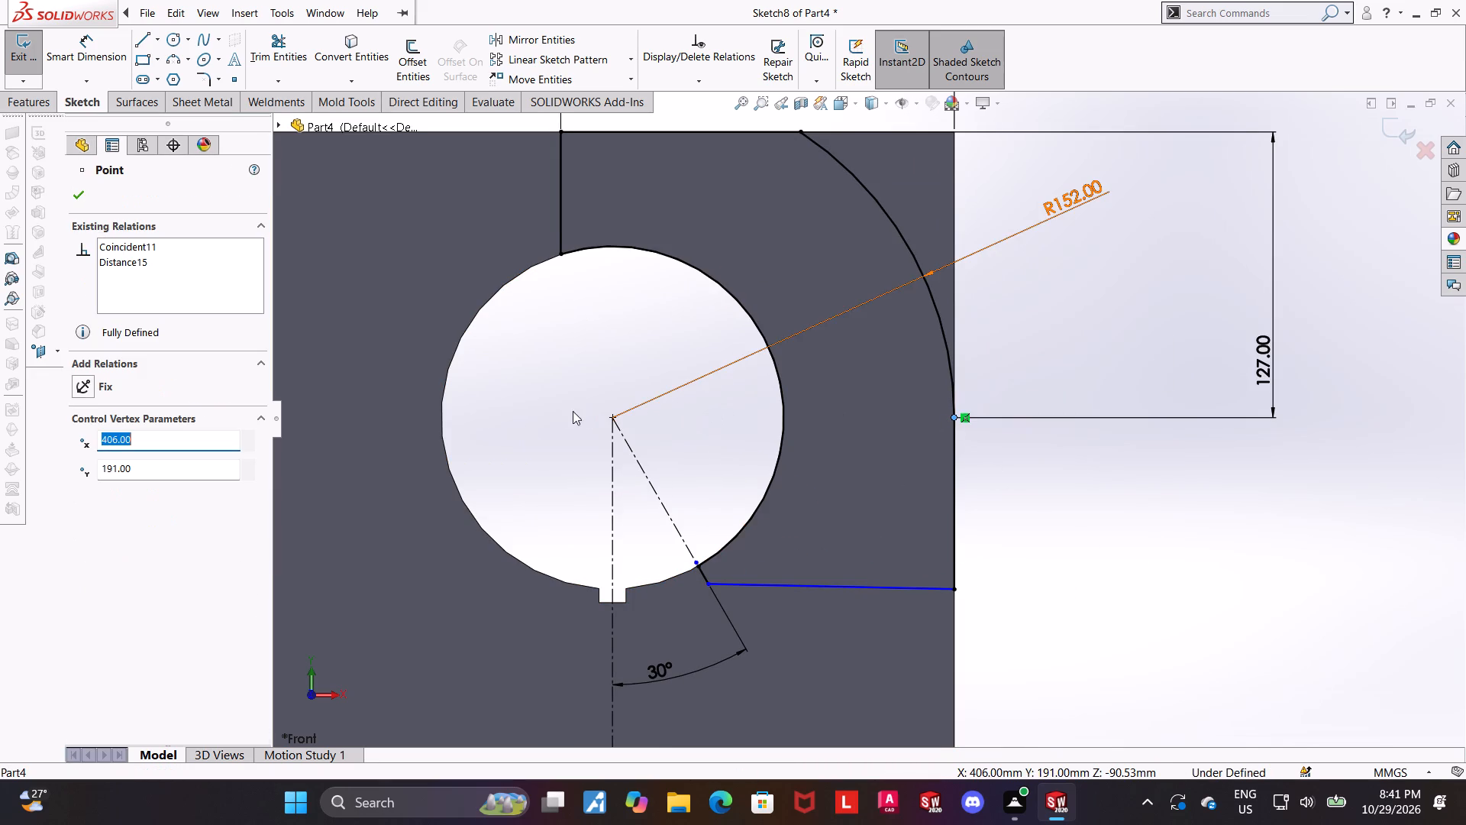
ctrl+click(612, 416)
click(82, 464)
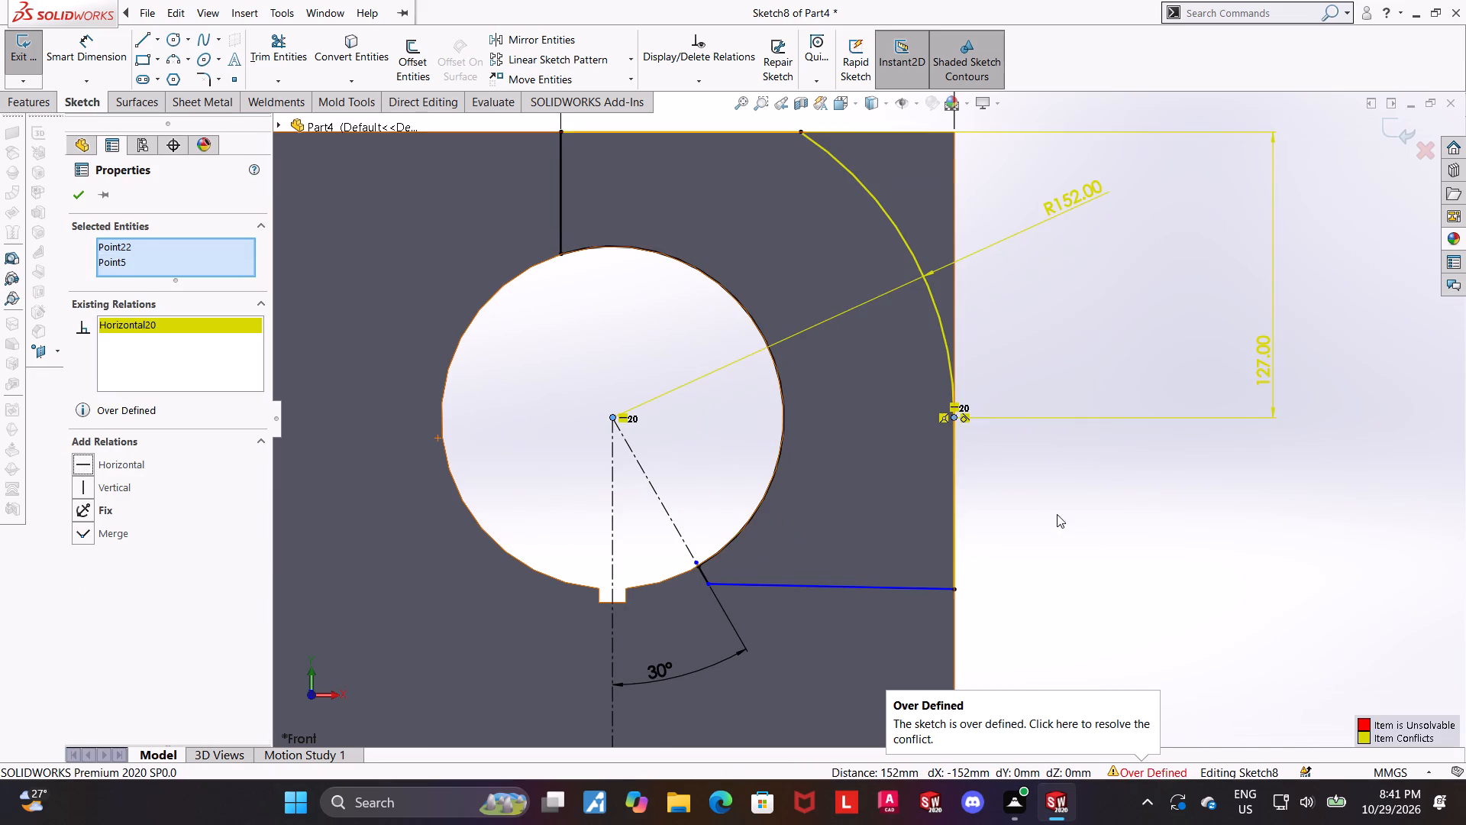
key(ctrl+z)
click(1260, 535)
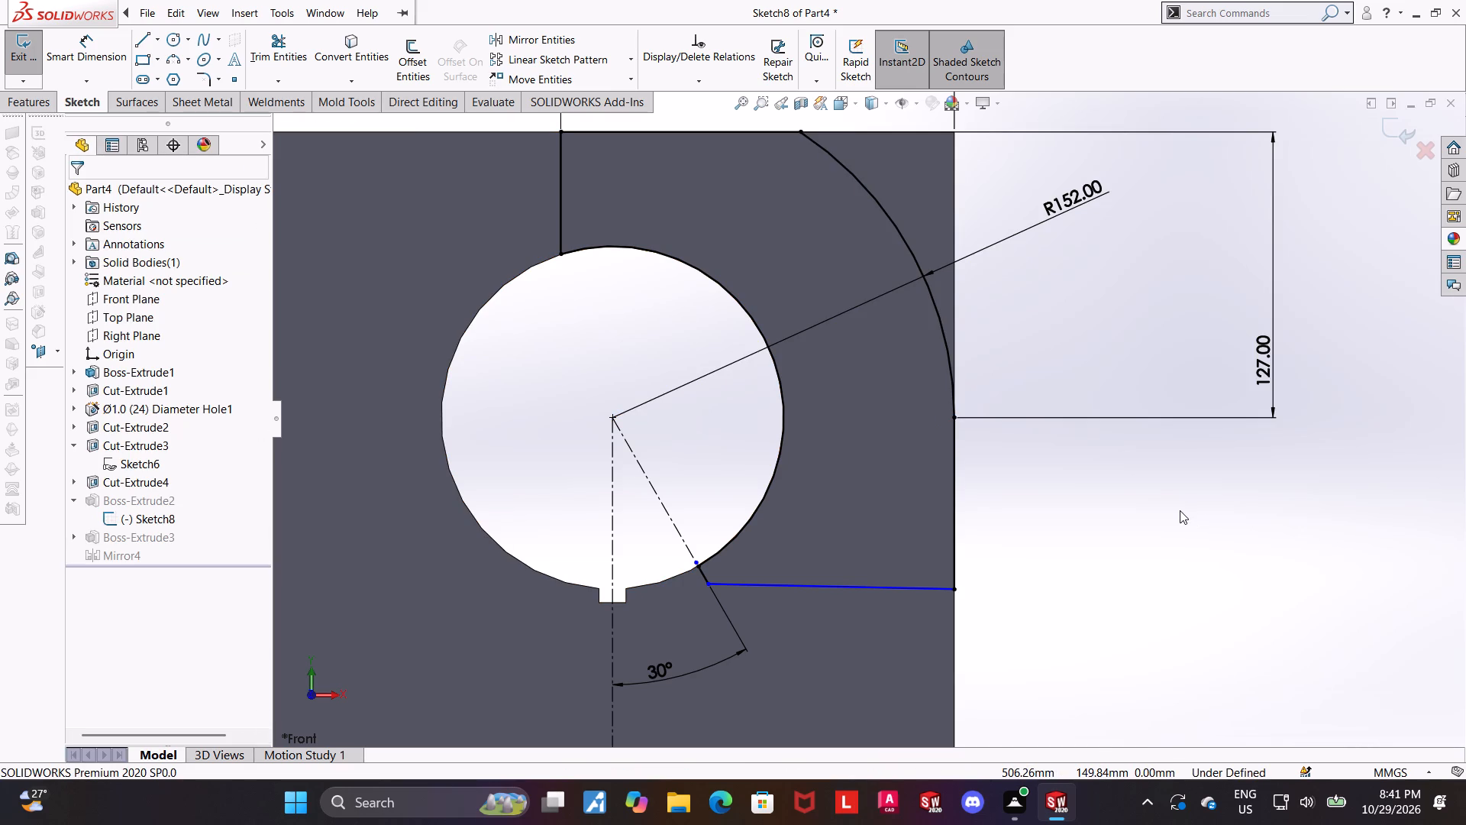
Exit the corner profile sketch and continue the rebuild, ignoring the feature error.
scroll(1232, 403, up, 2)
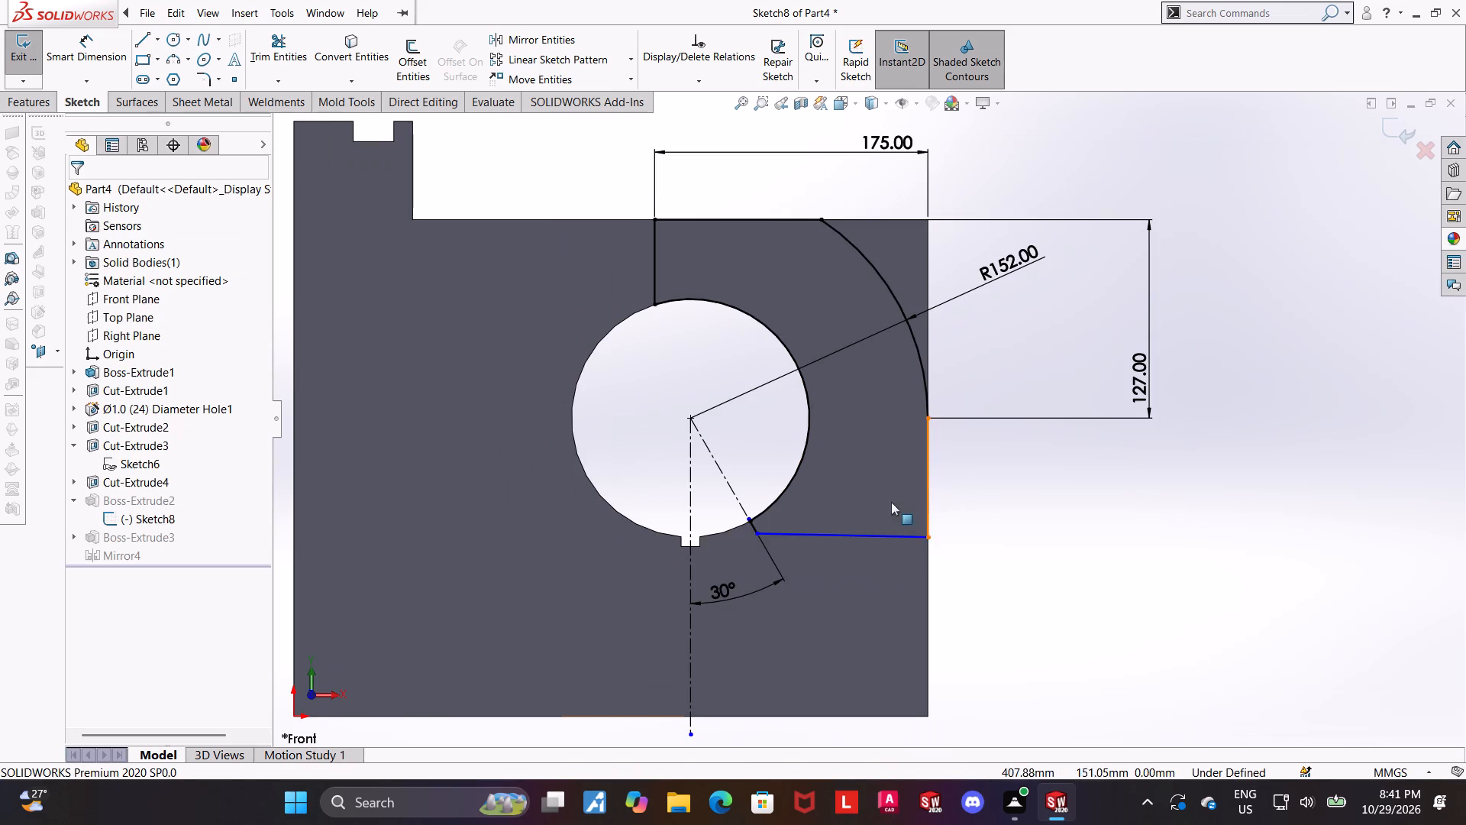
click(1397, 137)
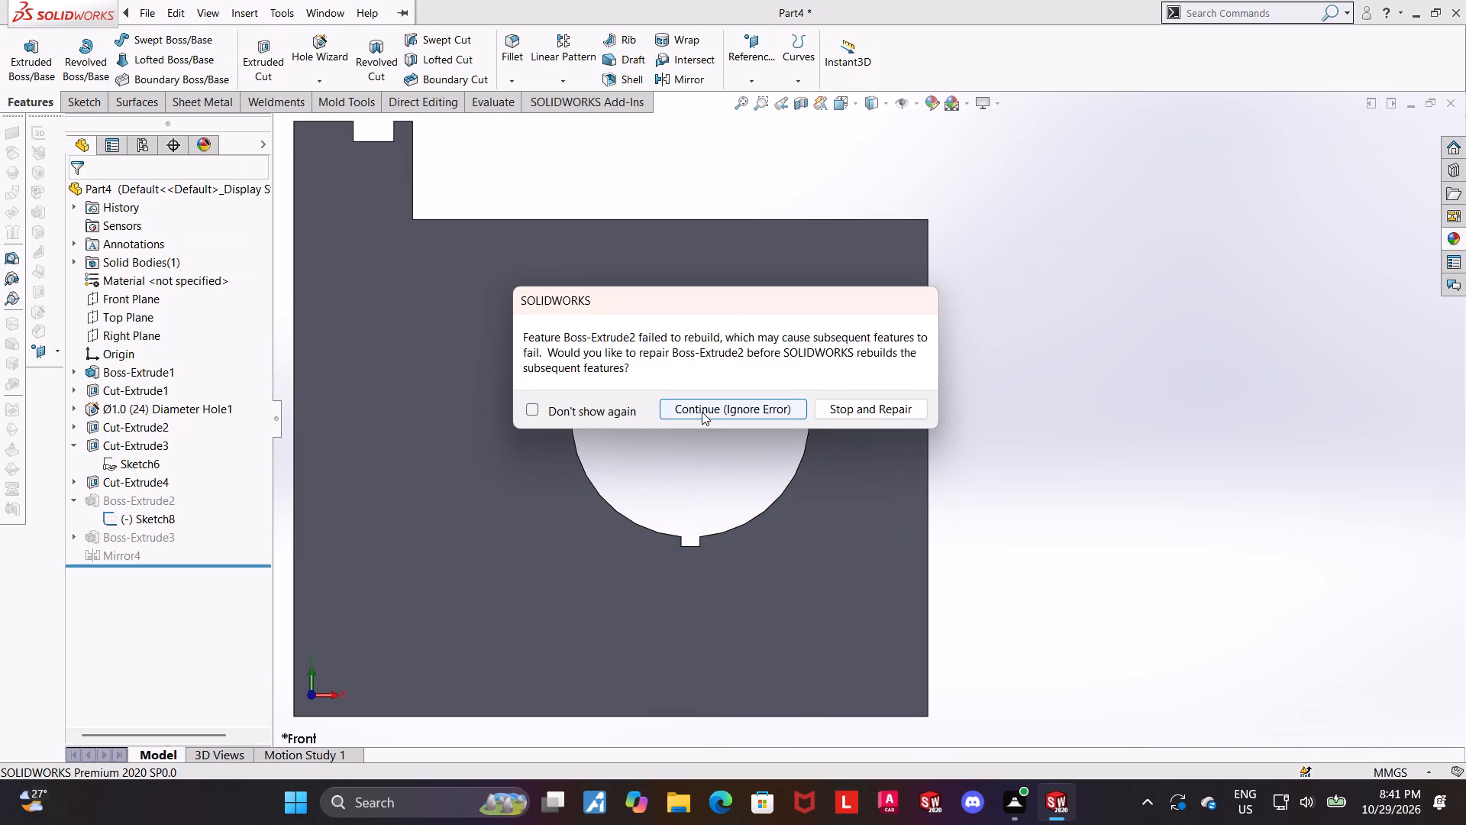
click(702, 412)
click(550, 133)
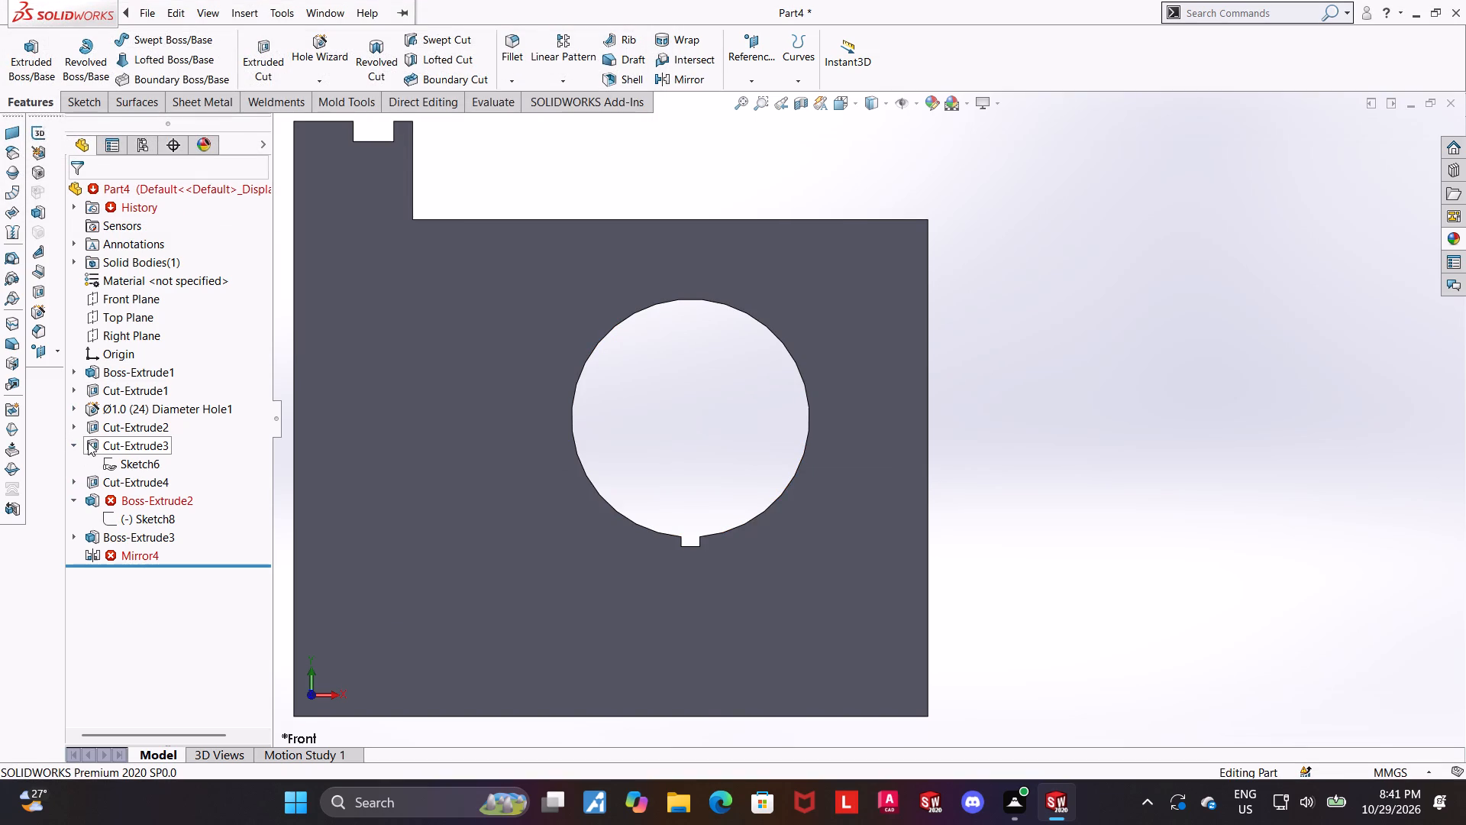
Open the keyed bore cut's sketch to examine its dimensions, and exit it without edits.
click(94, 427)
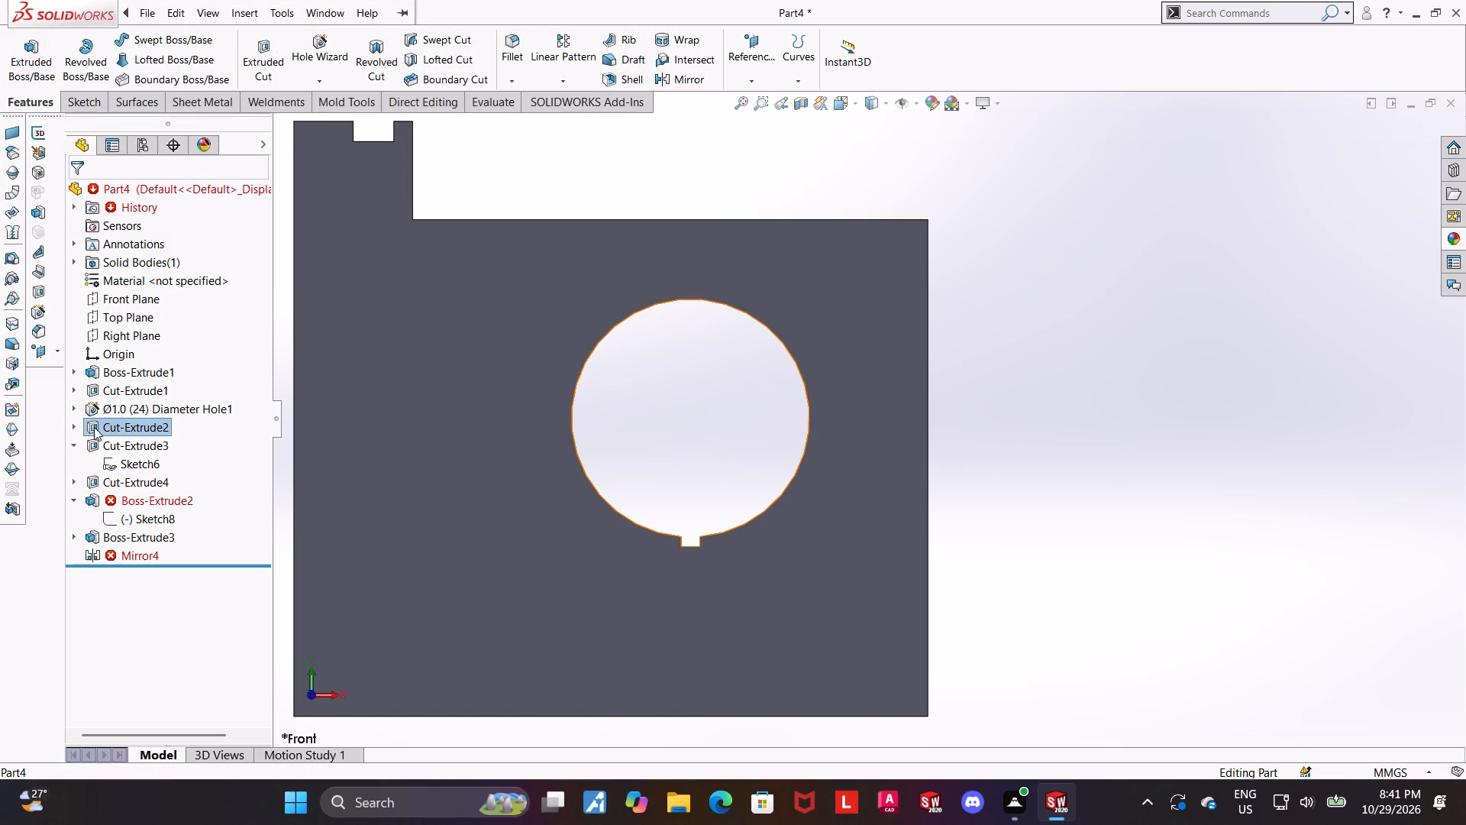
click(75, 426)
click(118, 442)
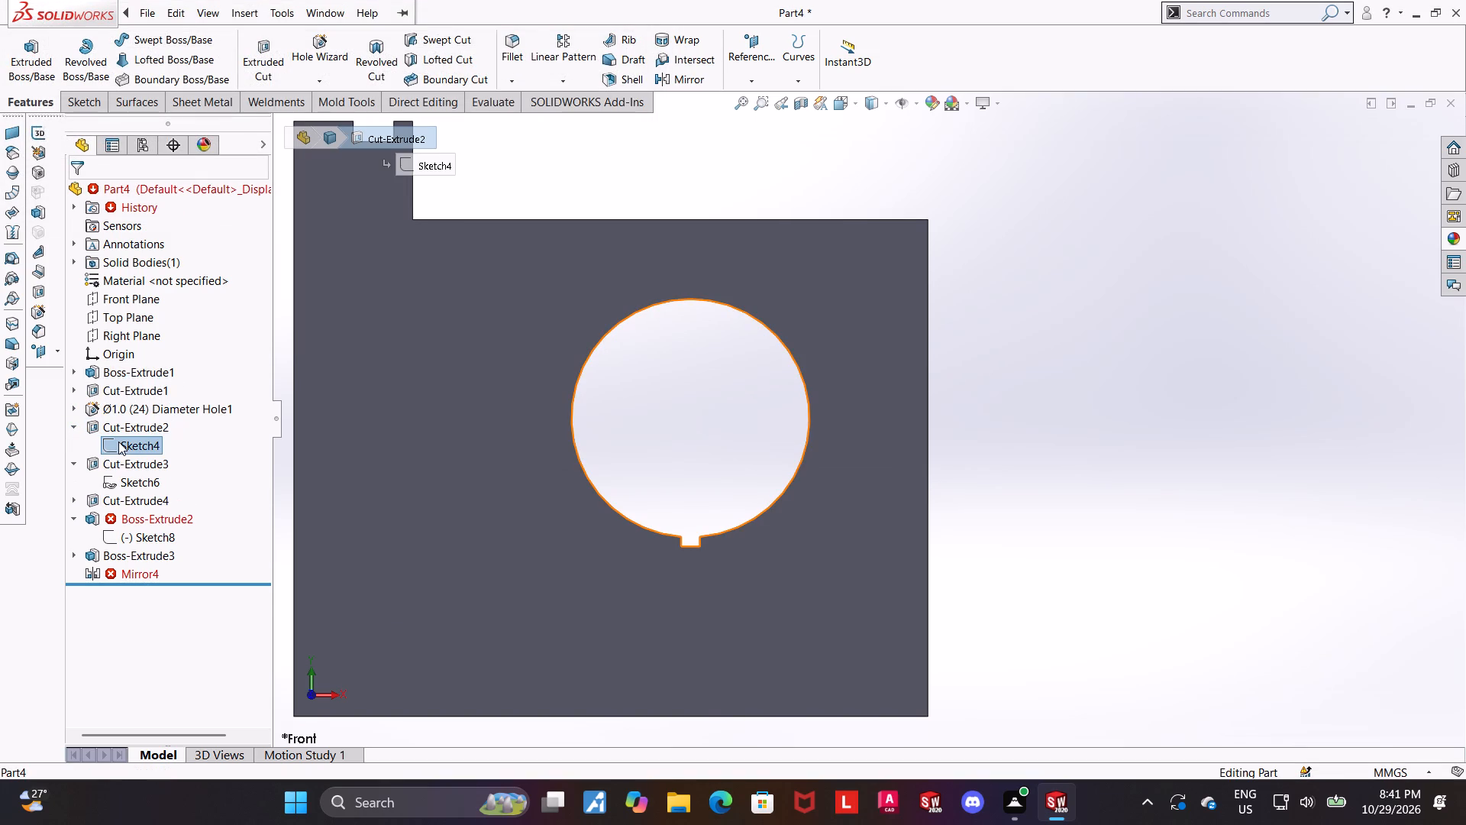
click(132, 403)
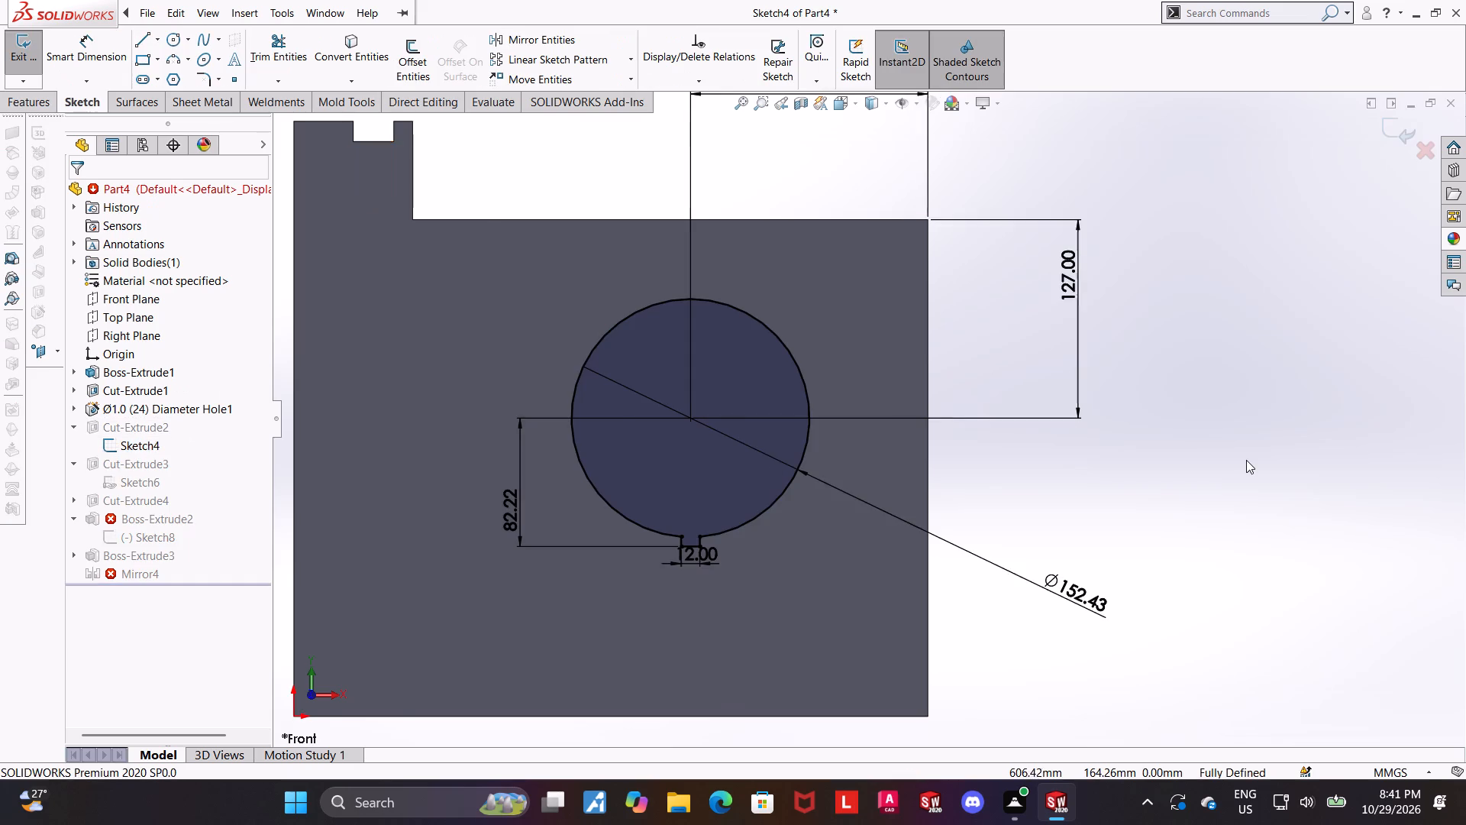
scroll(1246, 460, up, 2)
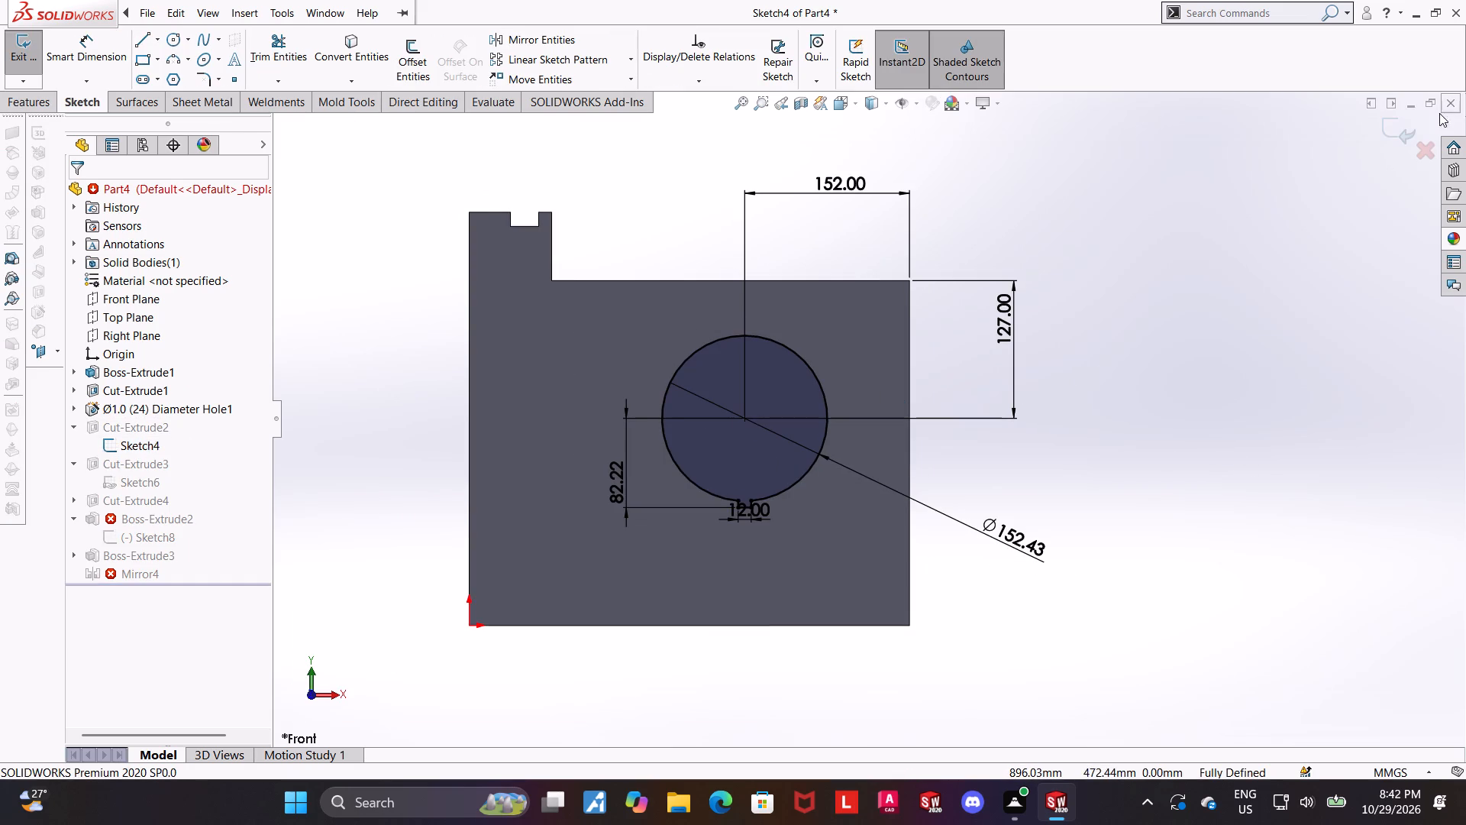
click(1401, 135)
click(625, 15)
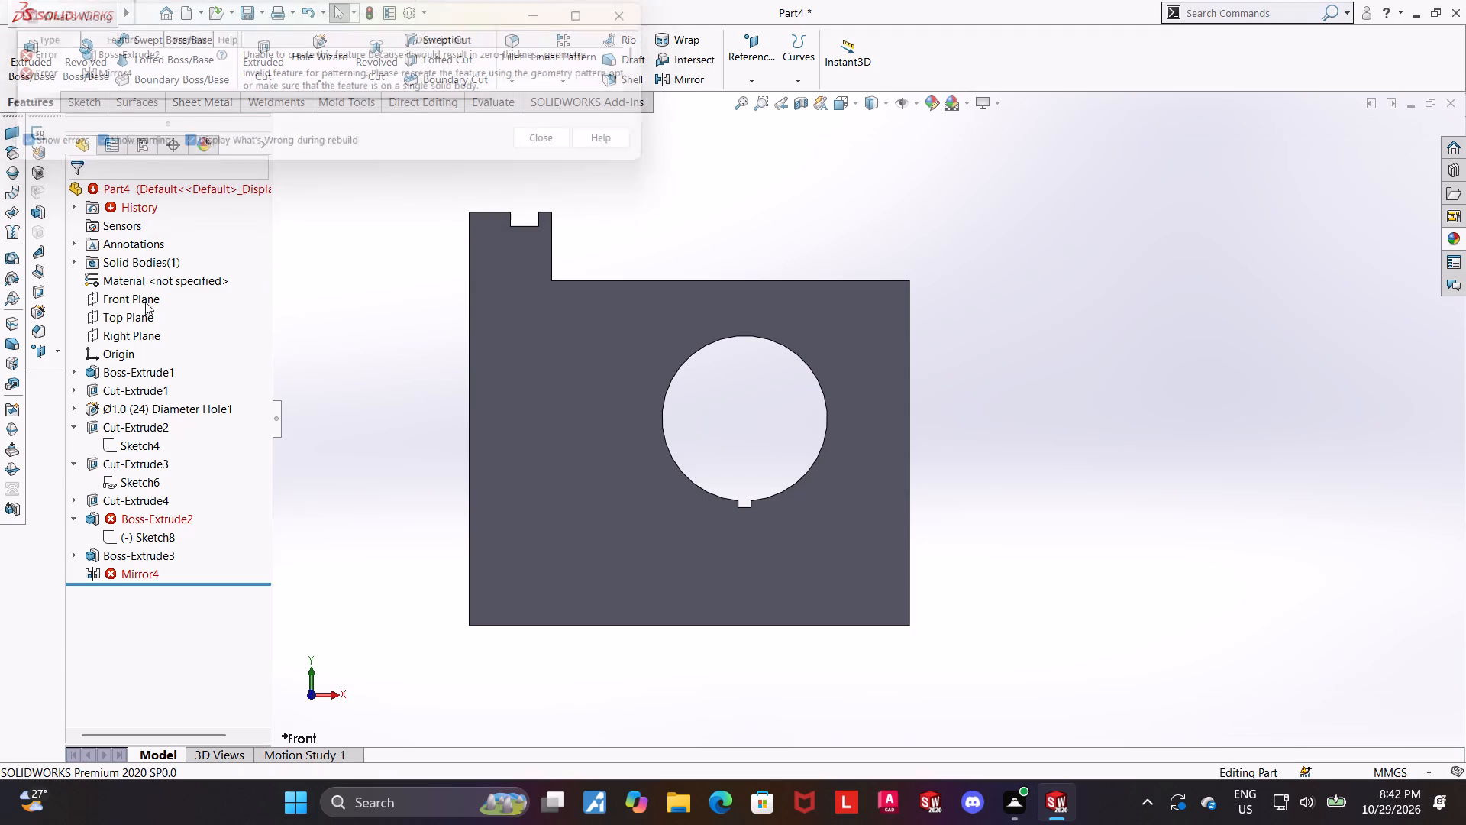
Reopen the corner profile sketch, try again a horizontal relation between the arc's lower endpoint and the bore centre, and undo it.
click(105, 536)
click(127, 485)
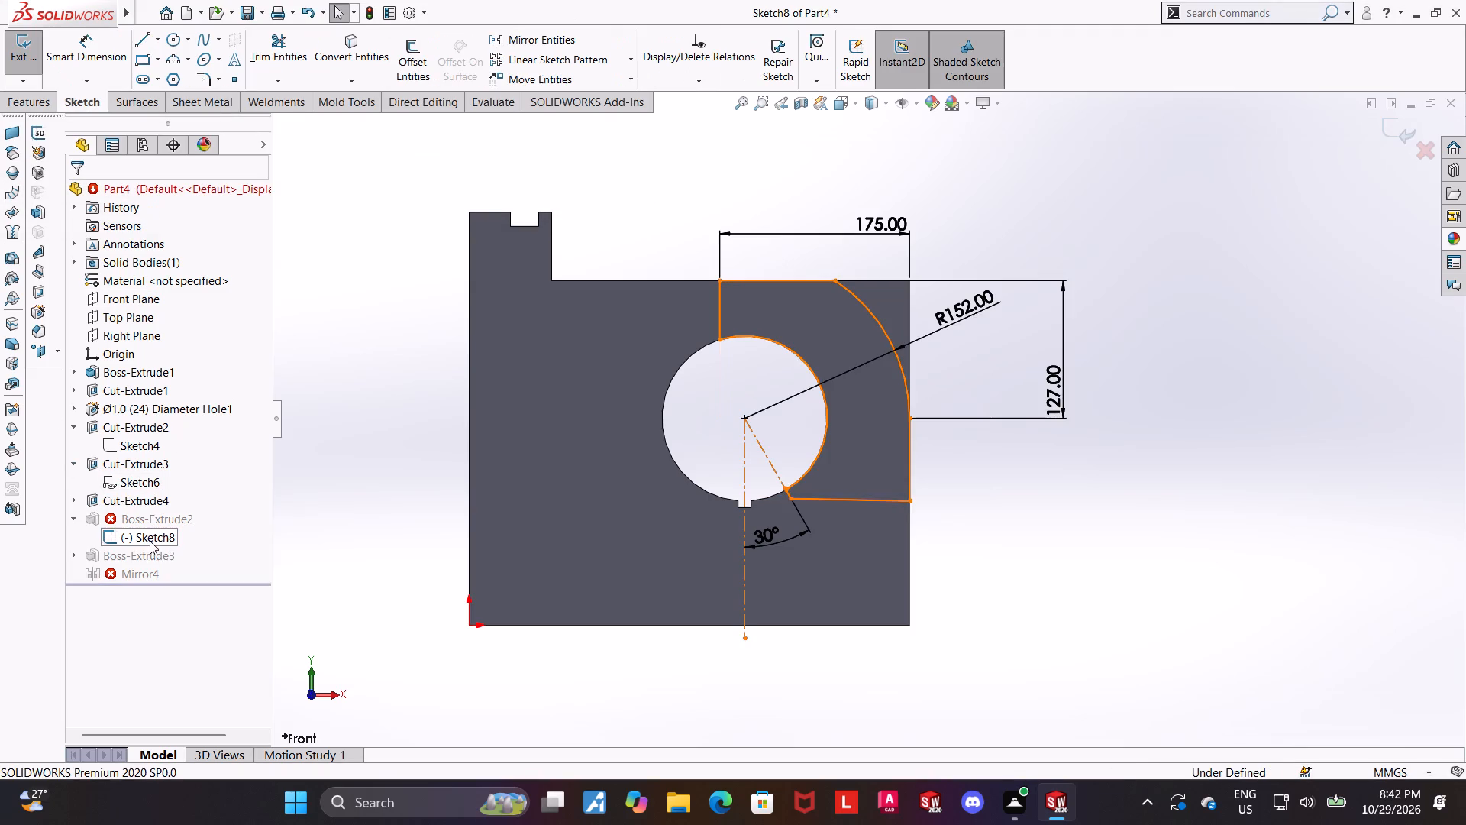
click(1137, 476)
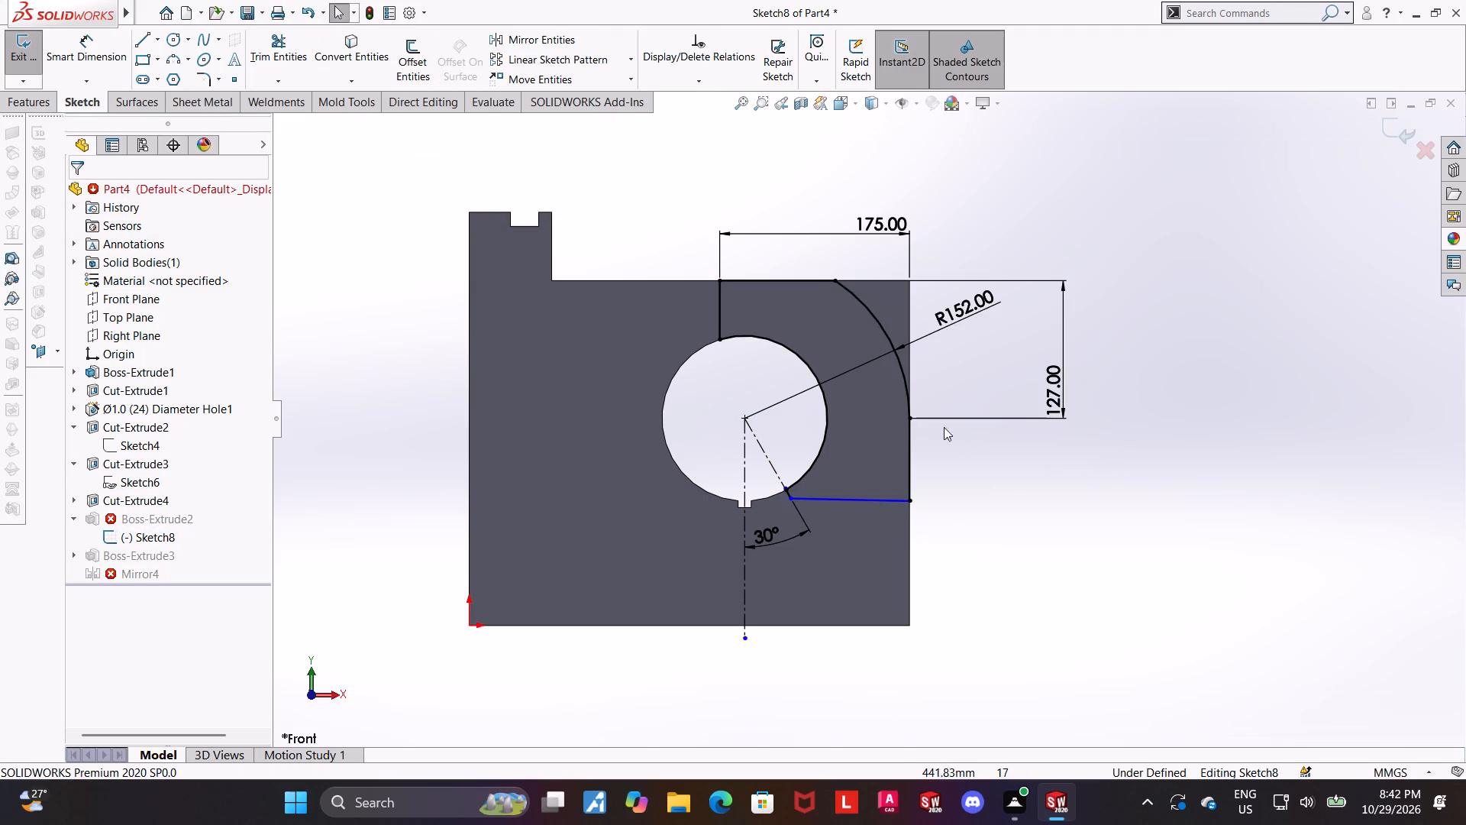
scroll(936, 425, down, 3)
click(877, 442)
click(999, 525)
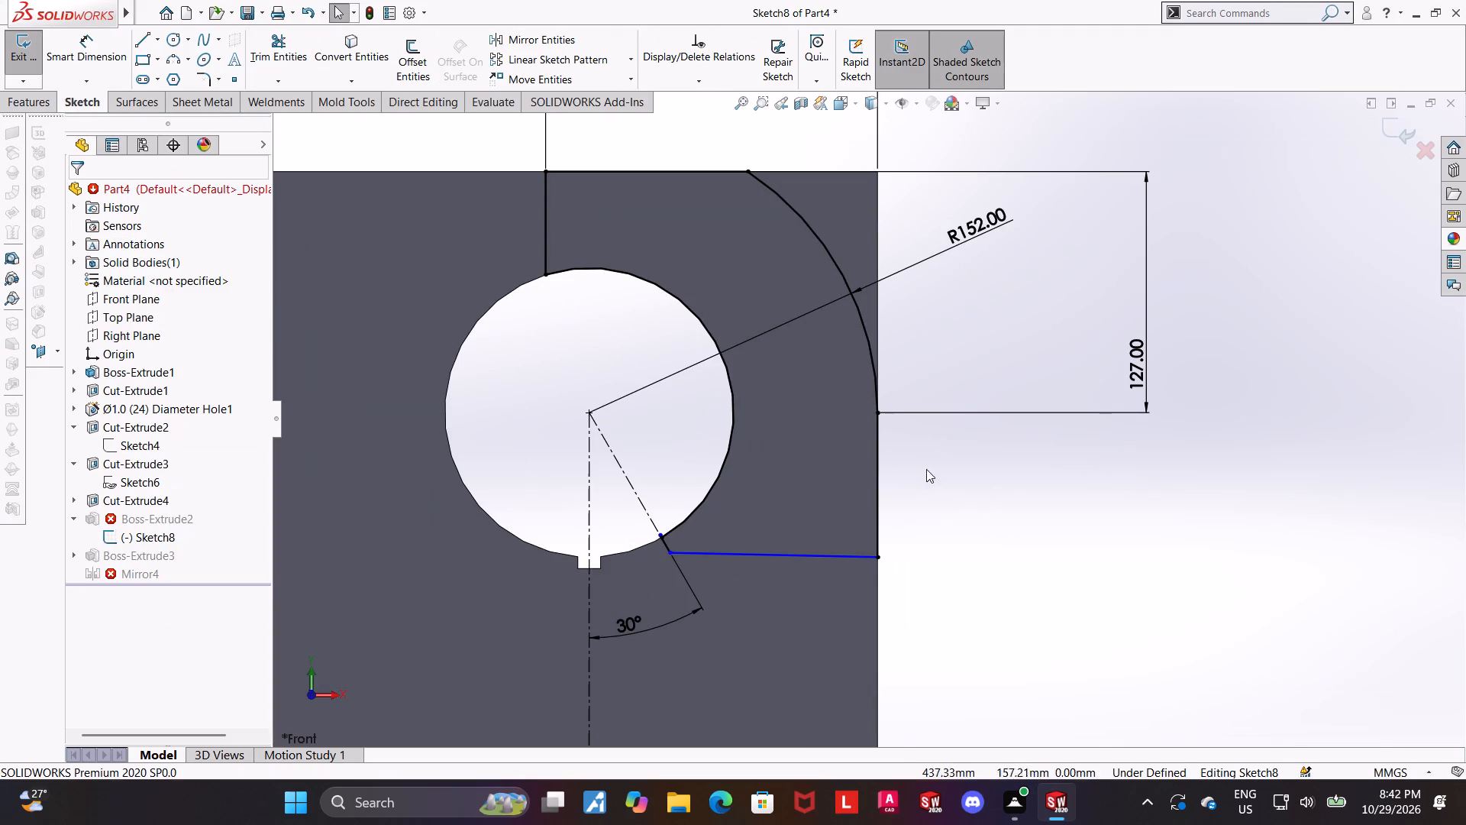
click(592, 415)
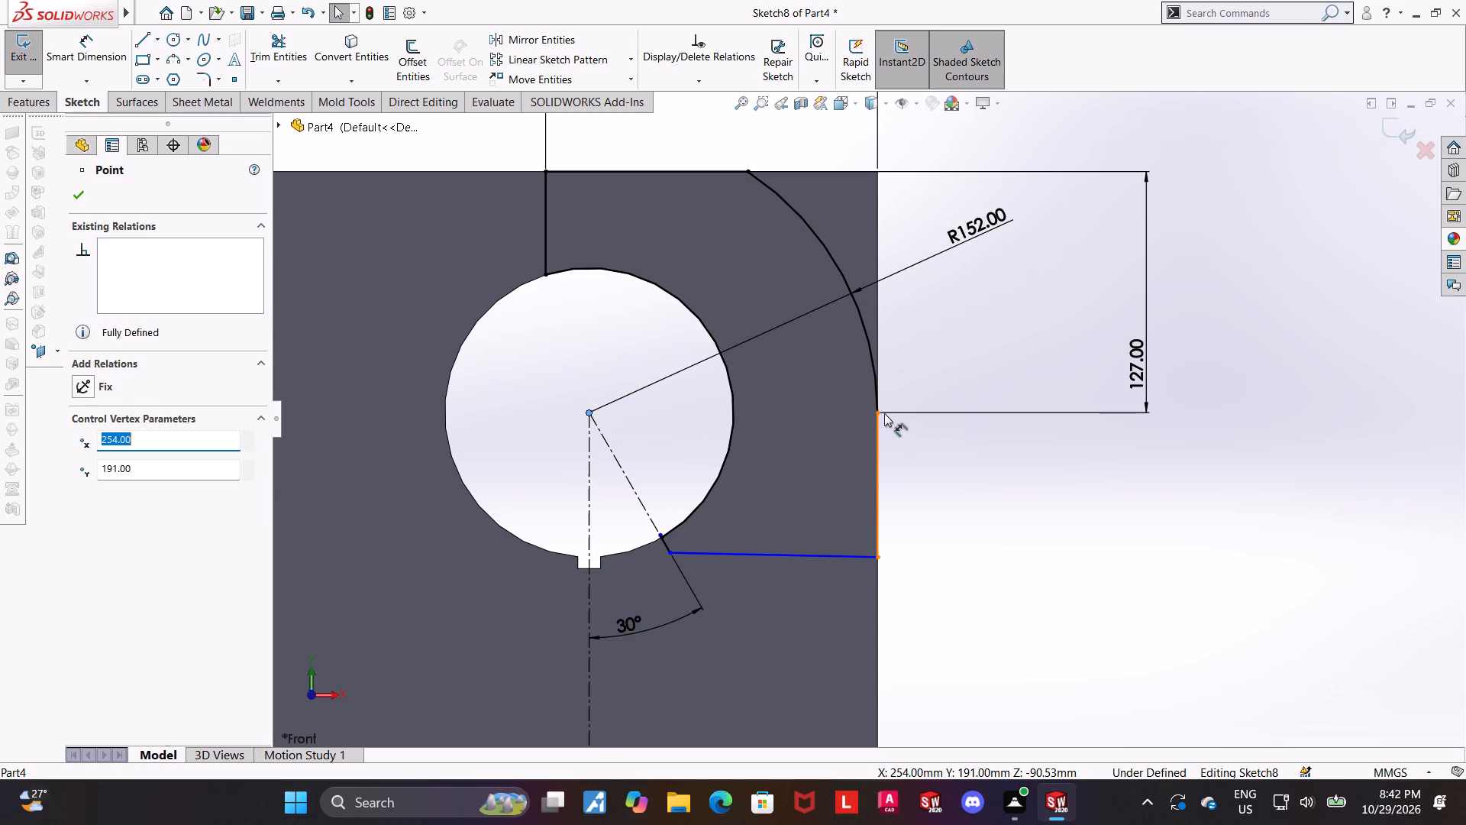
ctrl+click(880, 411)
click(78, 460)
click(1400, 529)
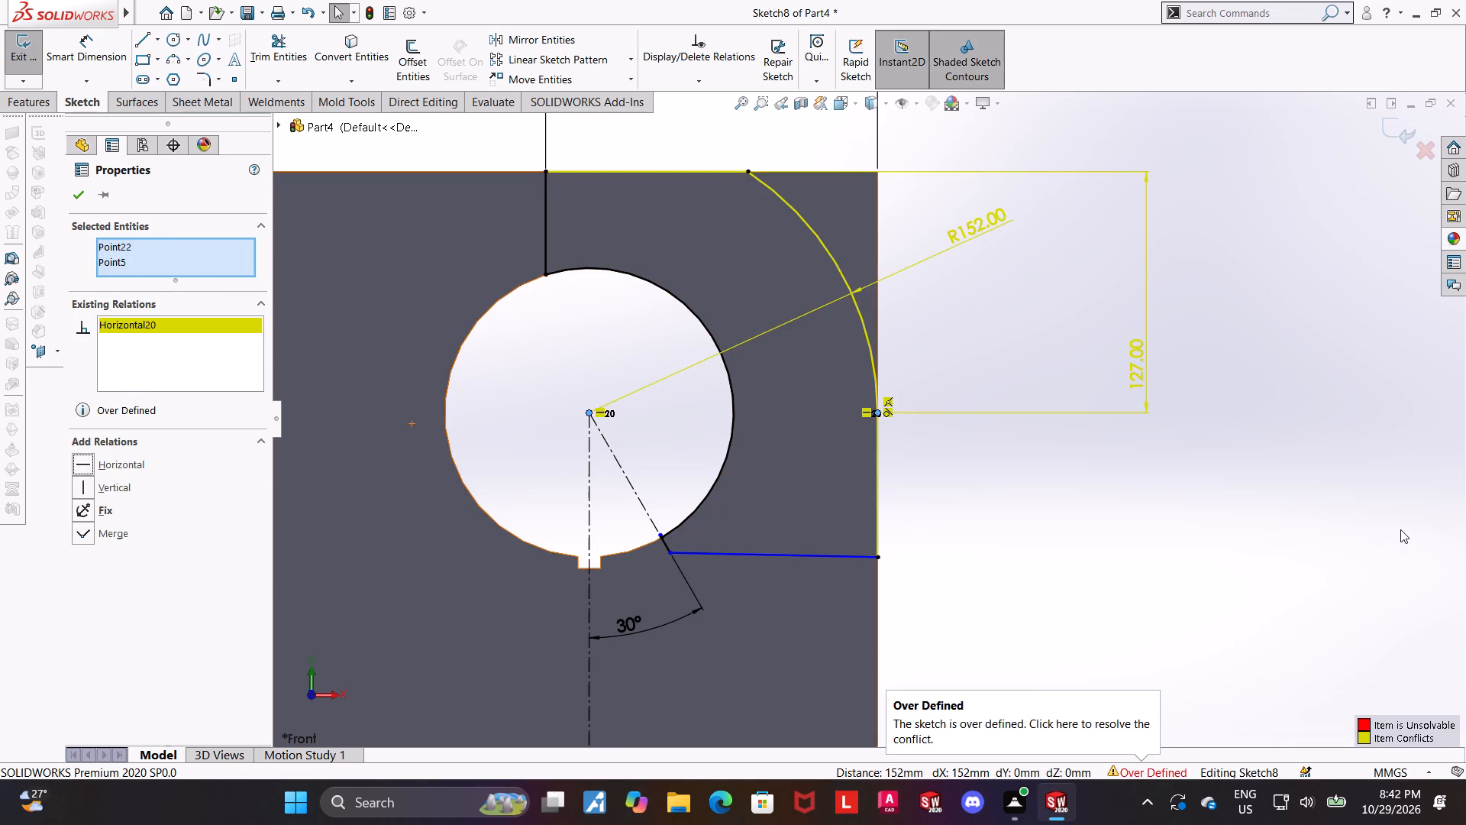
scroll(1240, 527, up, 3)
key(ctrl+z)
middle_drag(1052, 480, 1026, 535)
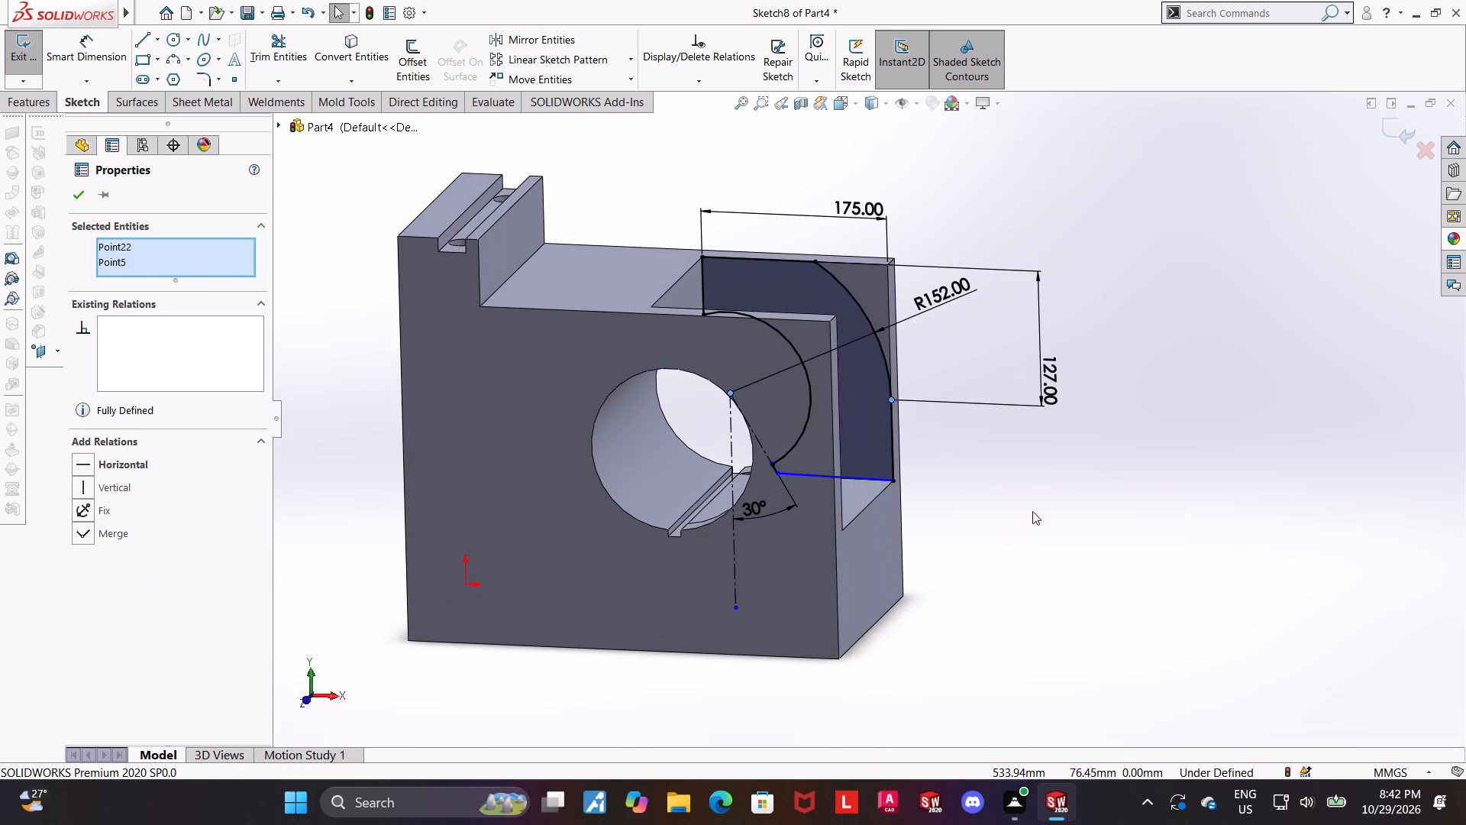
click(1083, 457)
Exit the corner profile sketch, choosing to stop the rebuild and repair the failed boss extrusion.
click(1402, 127)
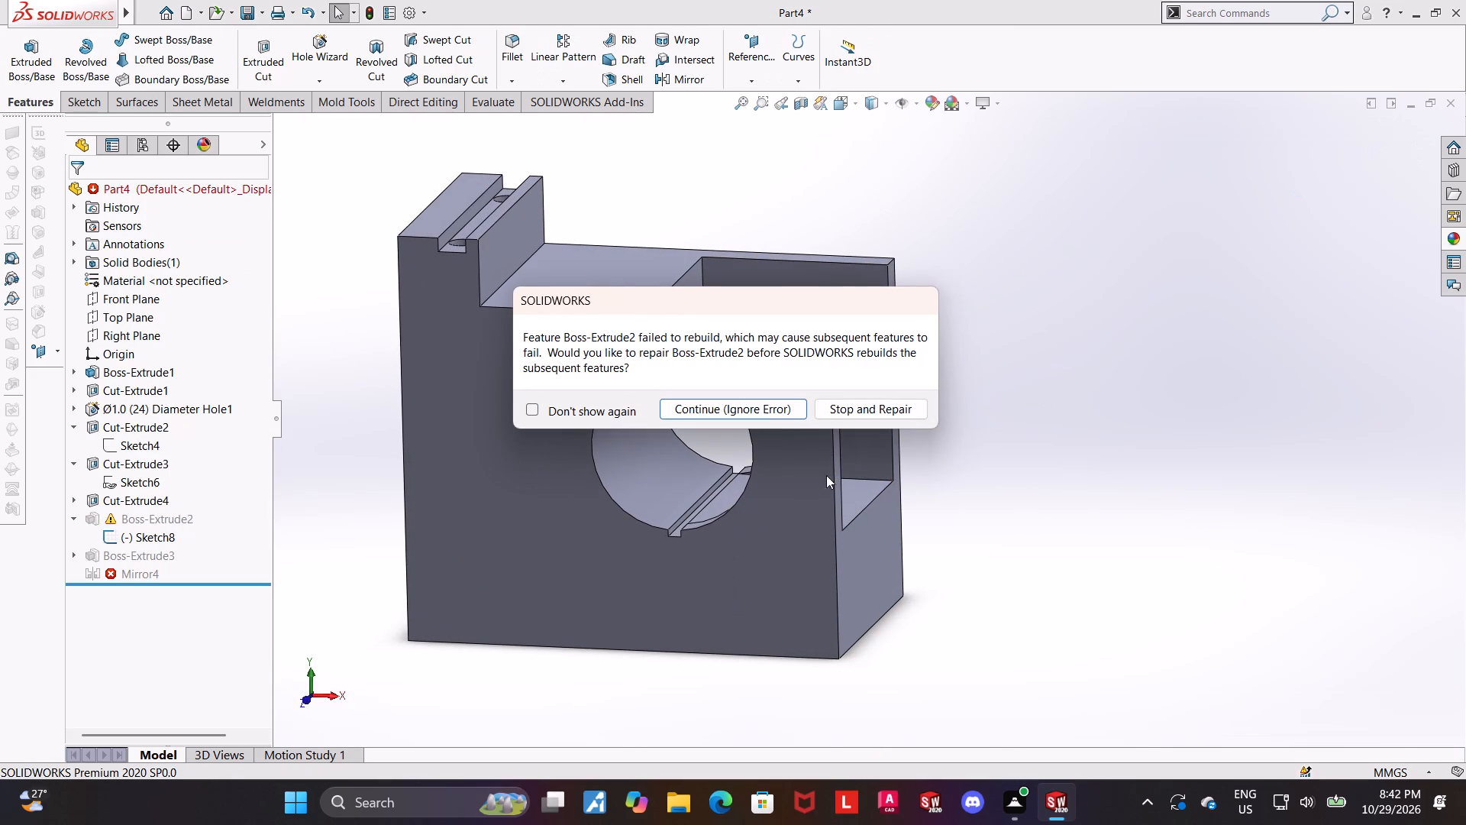
key(Escape)
key(Escape)
key(Escape)
click(908, 406)
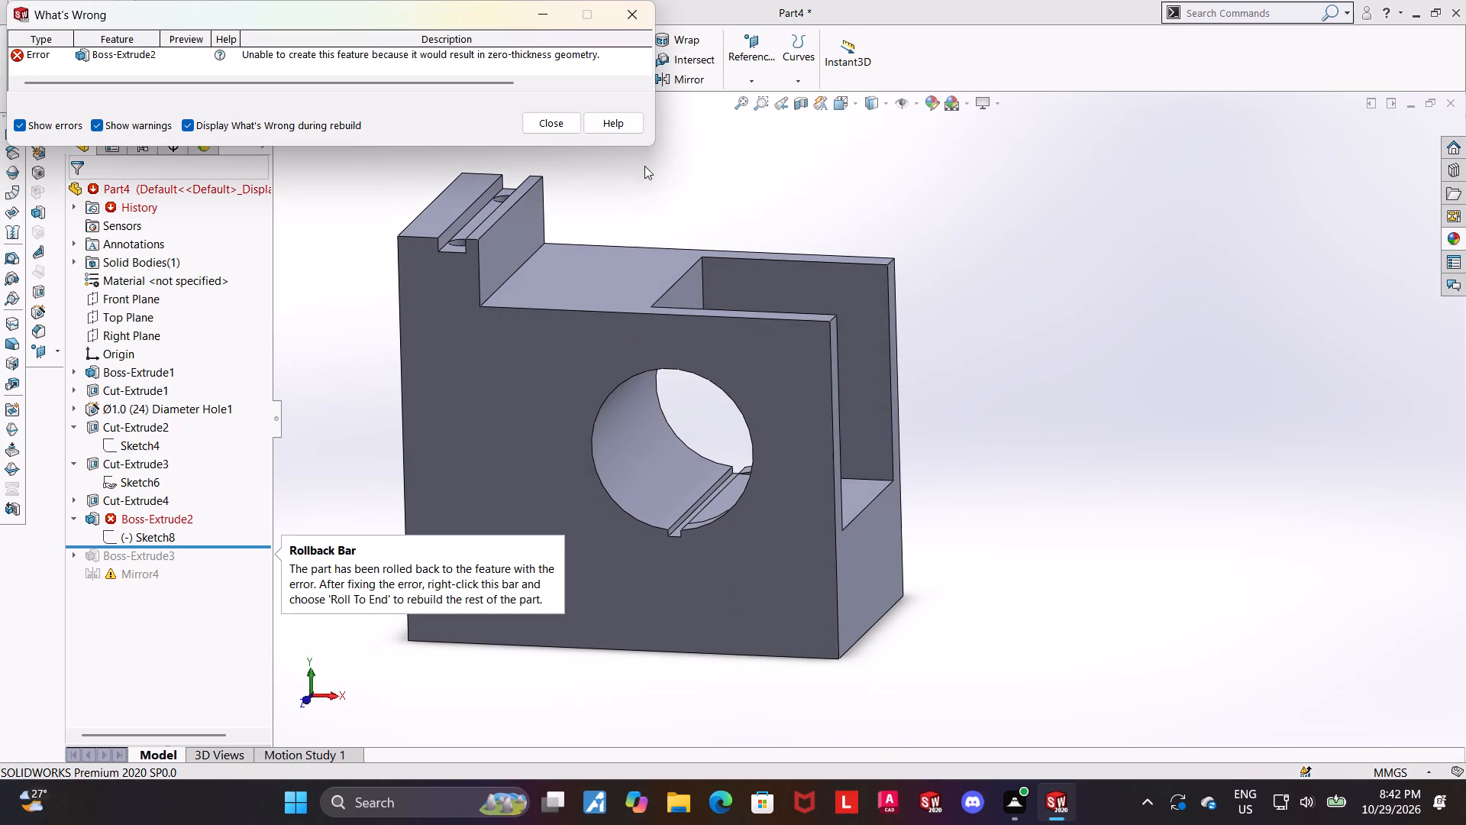
click(625, 15)
Reopen the failed extrusion's corner profile sketch for editing in a face-on view.
click(126, 484)
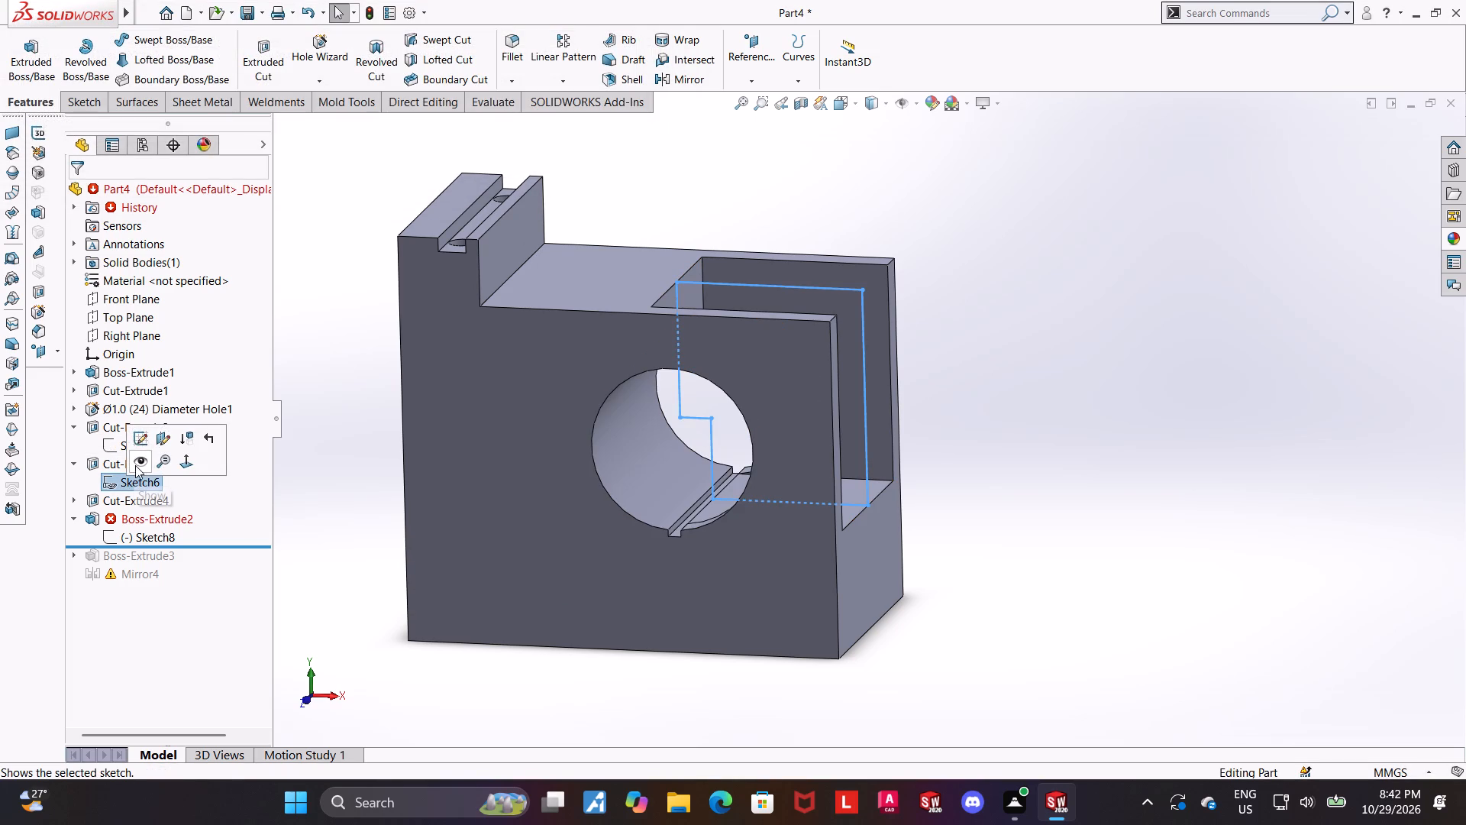
click(133, 529)
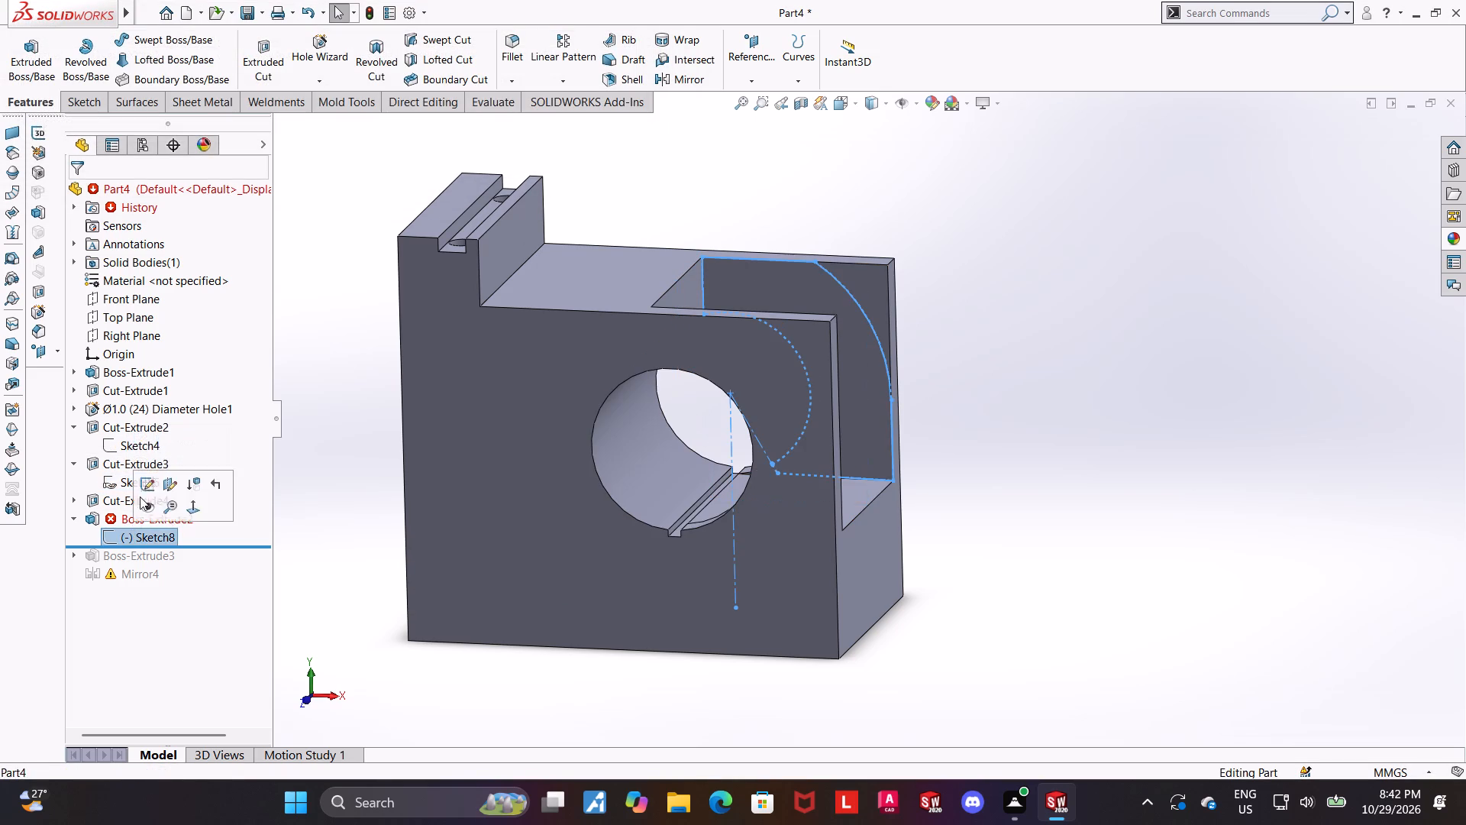
click(141, 478)
click(151, 533)
click(190, 509)
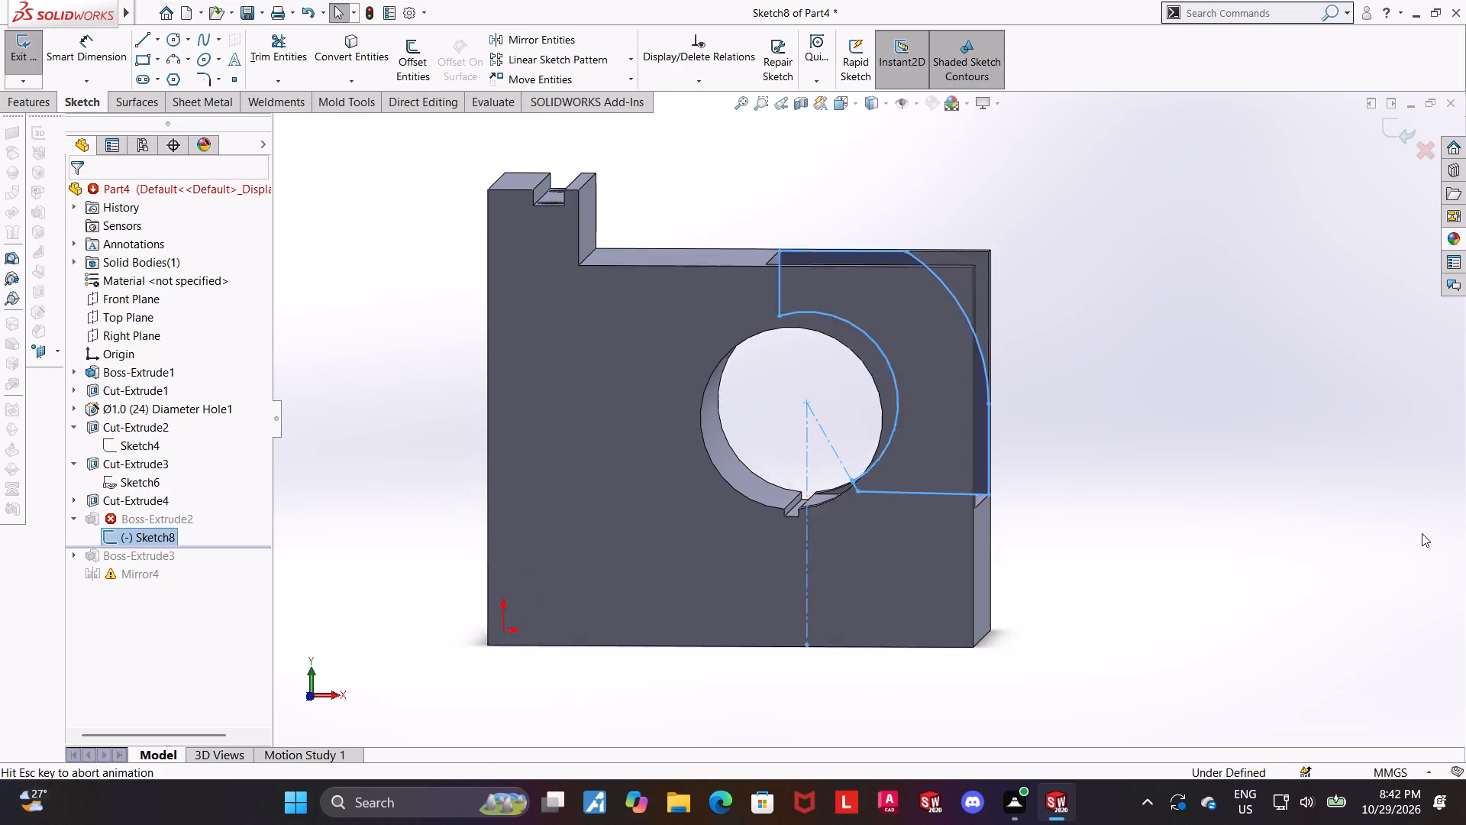
click(1422, 533)
scroll(1167, 173, down, 2)
scroll(893, 301, up, 1)
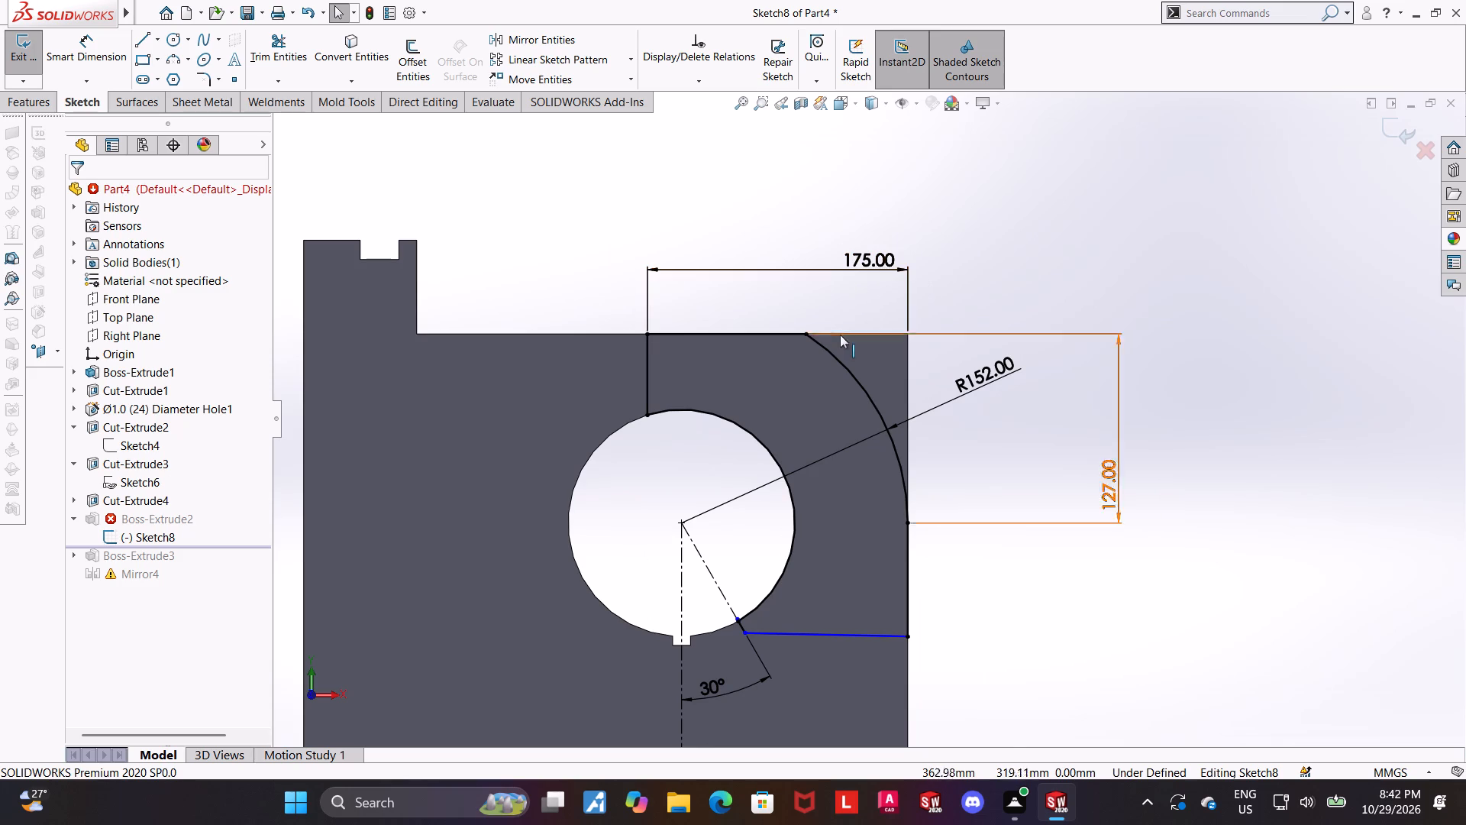
Trim away the large 152 mm-radius arc from the corner profile.
click(269, 40)
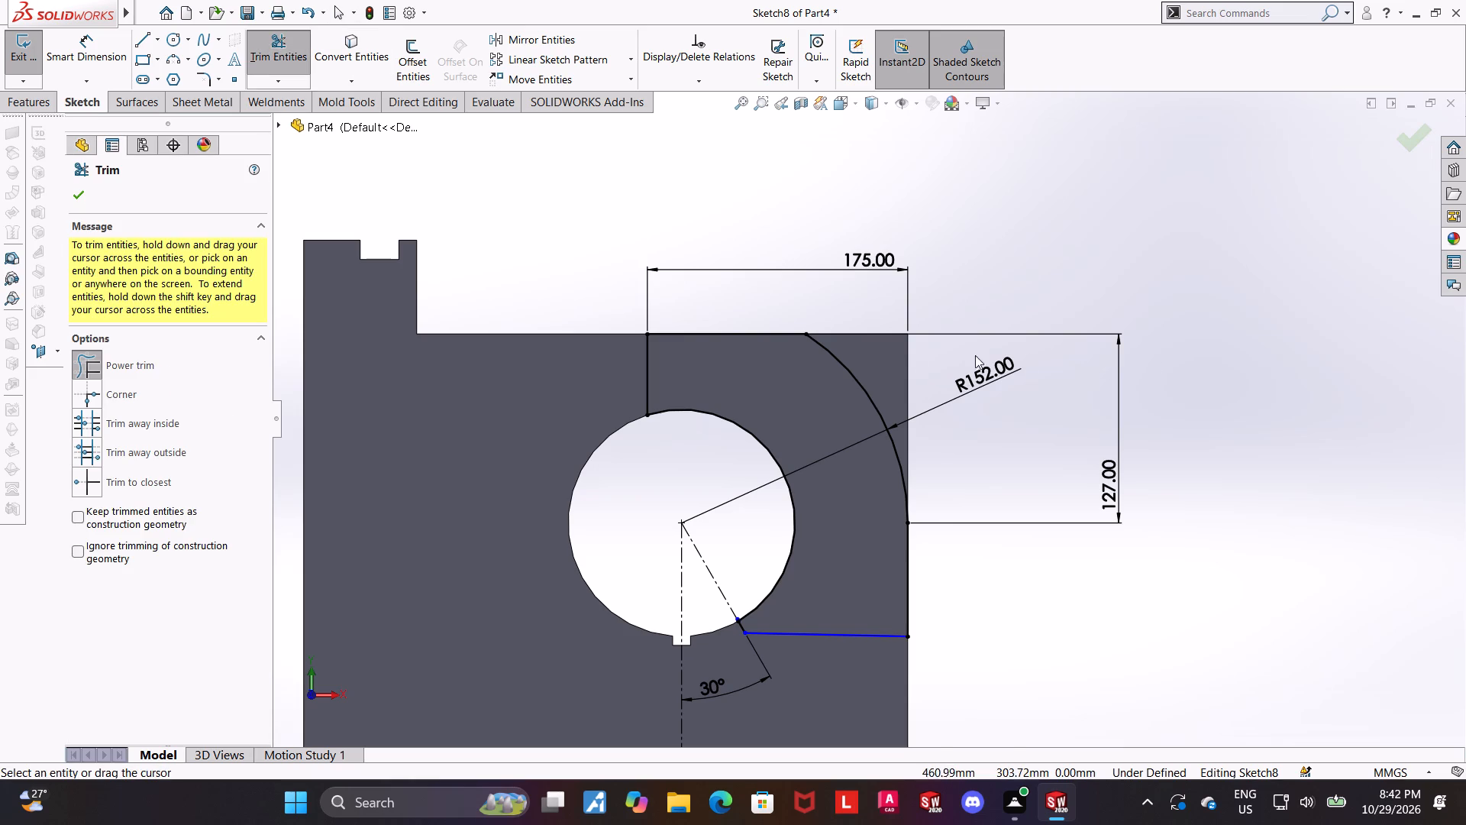
drag(890, 357, 841, 392)
key(Escape)
key(Escape)
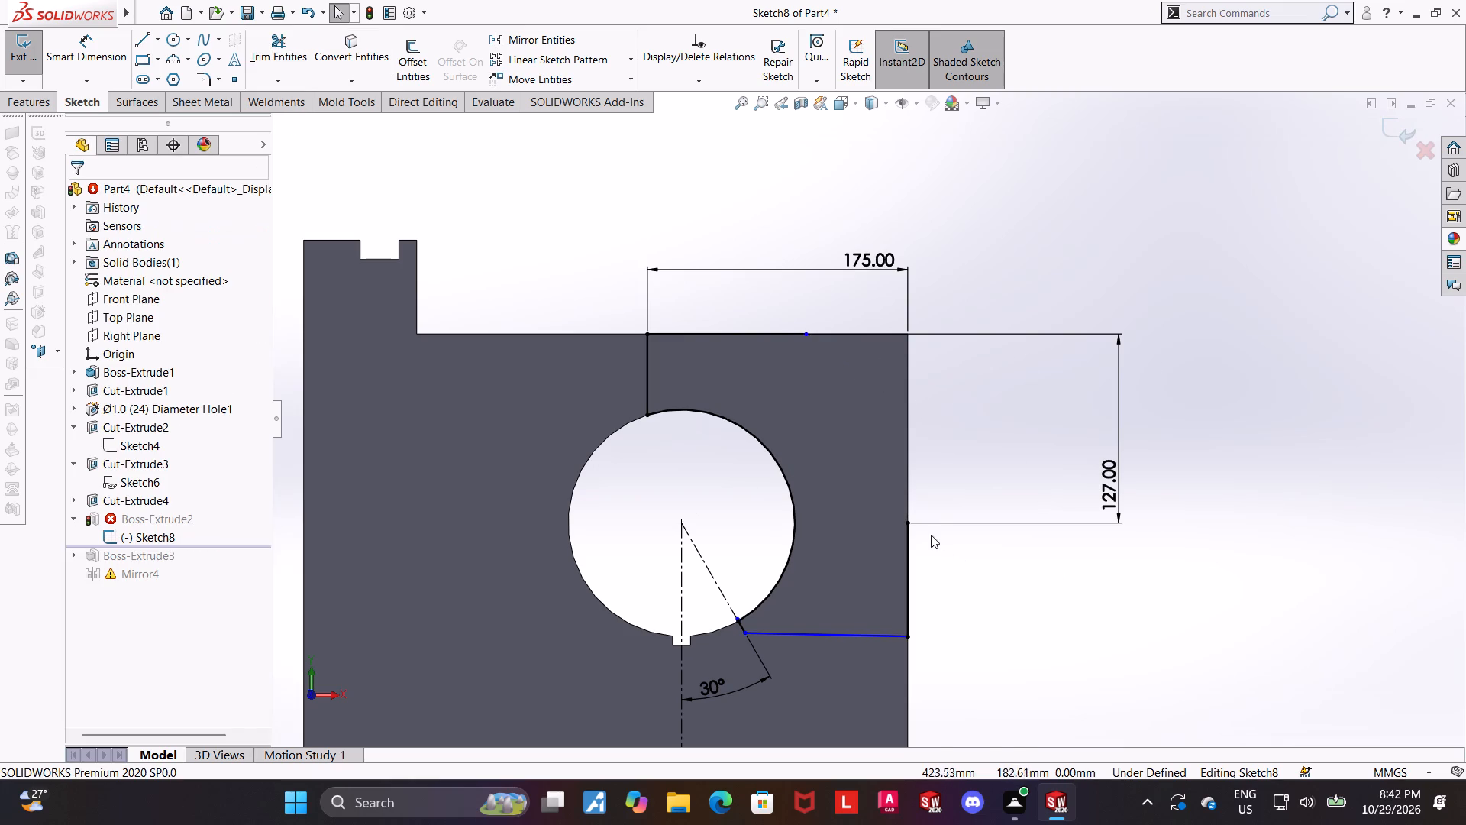
Add a horizontal relation between the outer vertical line's upper endpoint and the bore centre, undo it, and redo it.
click(907, 522)
ctrl+click(681, 527)
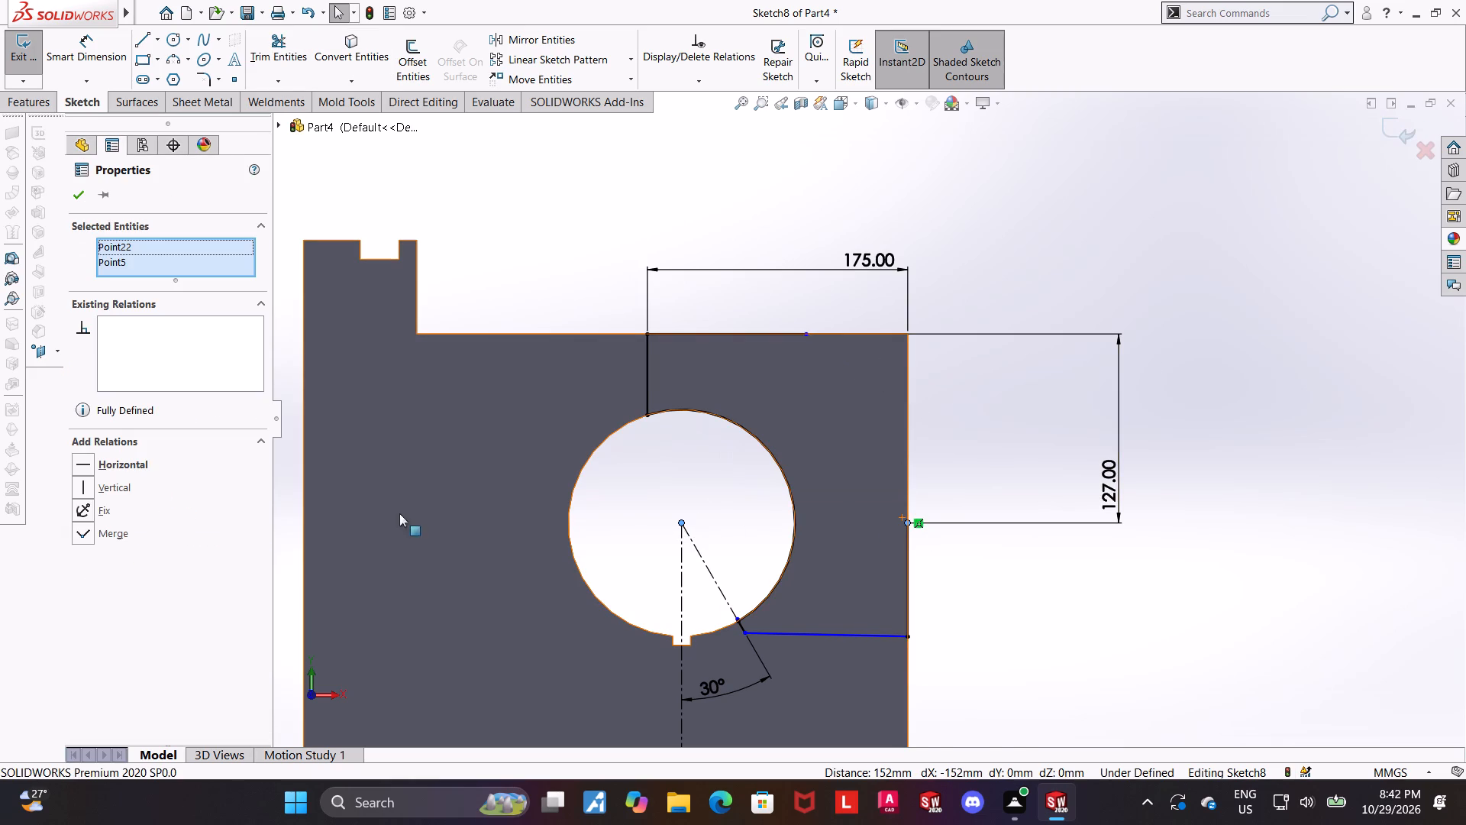
click(79, 451)
click(81, 464)
click(1244, 588)
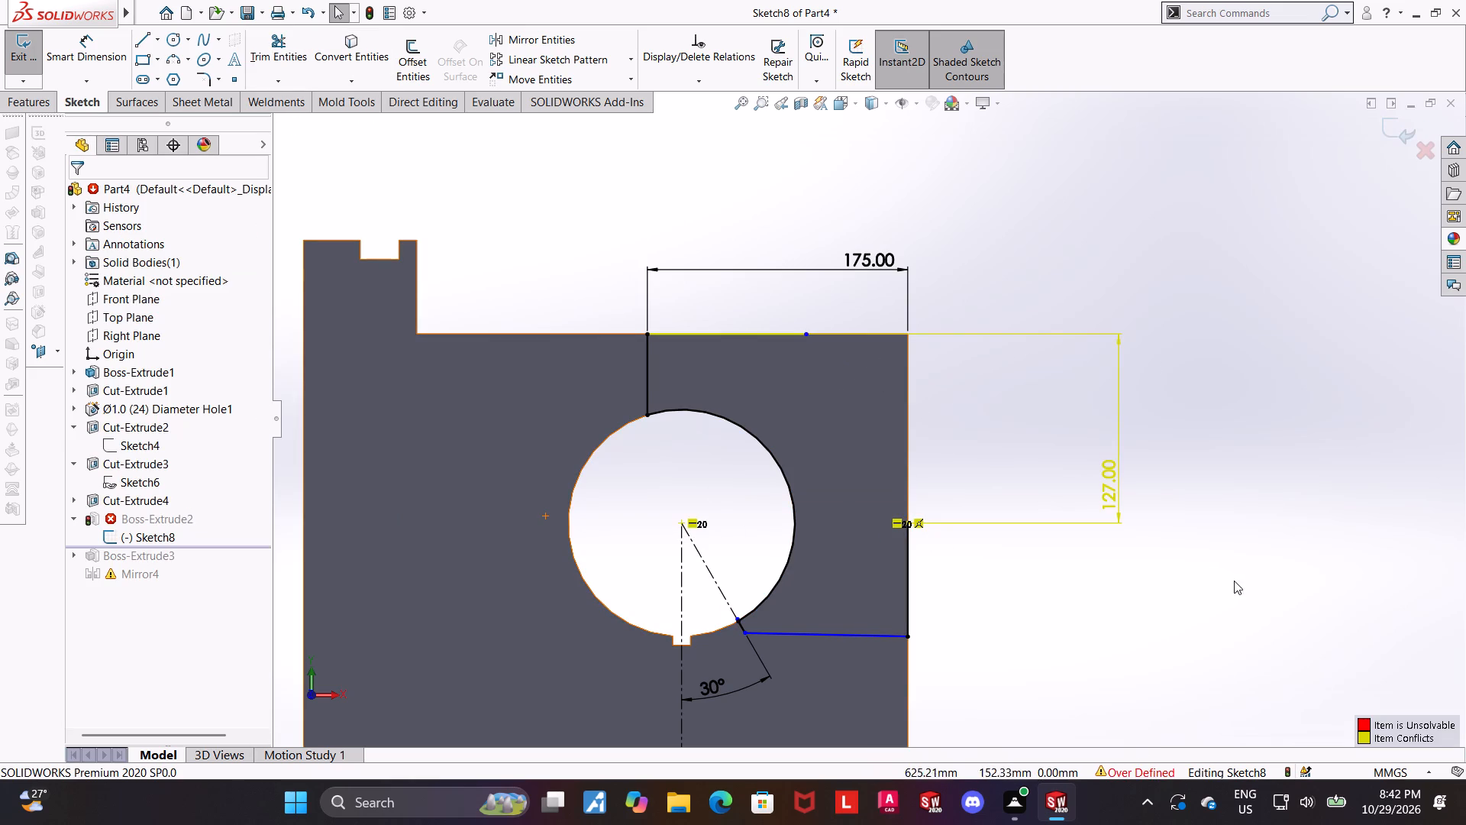
click(1056, 581)
key(ctrl+z)
click(1060, 581)
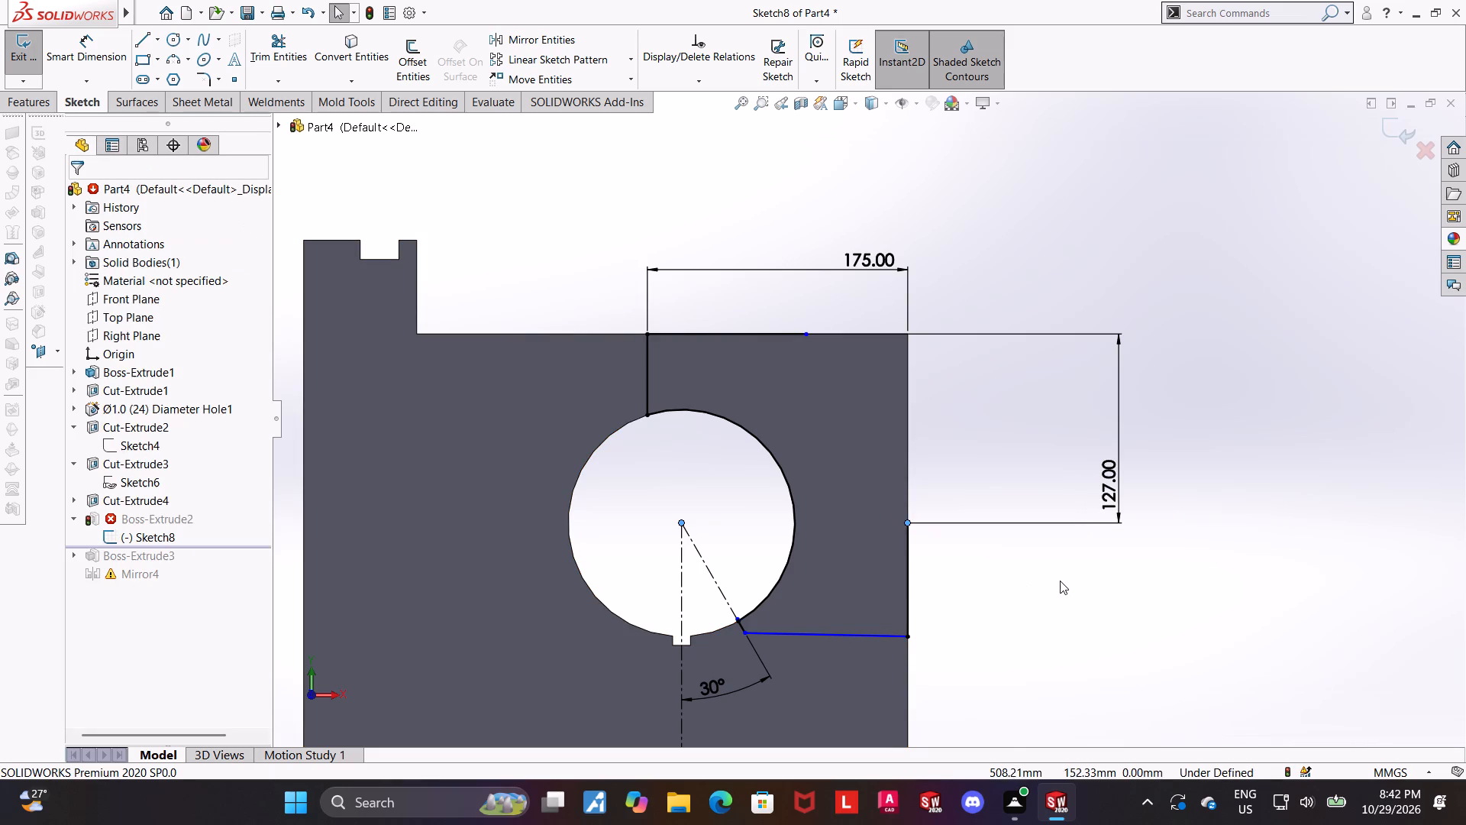
key(ctrl+y)
key(ctrl+y)
key(ctrl+y)
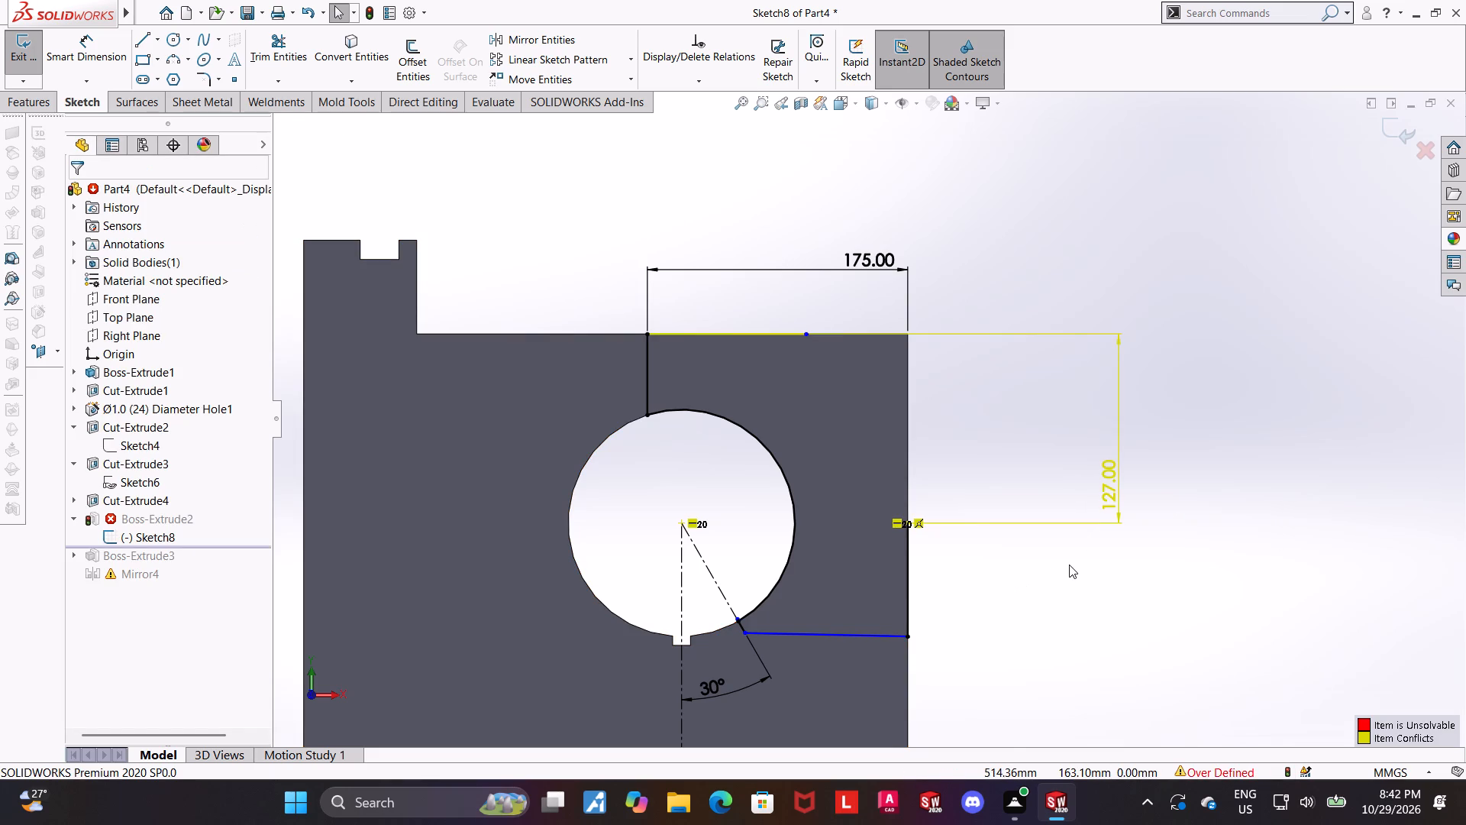
Undo the horizontal relation and the trim that removed the 152 mm-radius arc.
key(ctrl+z)
key(ctrl+z)
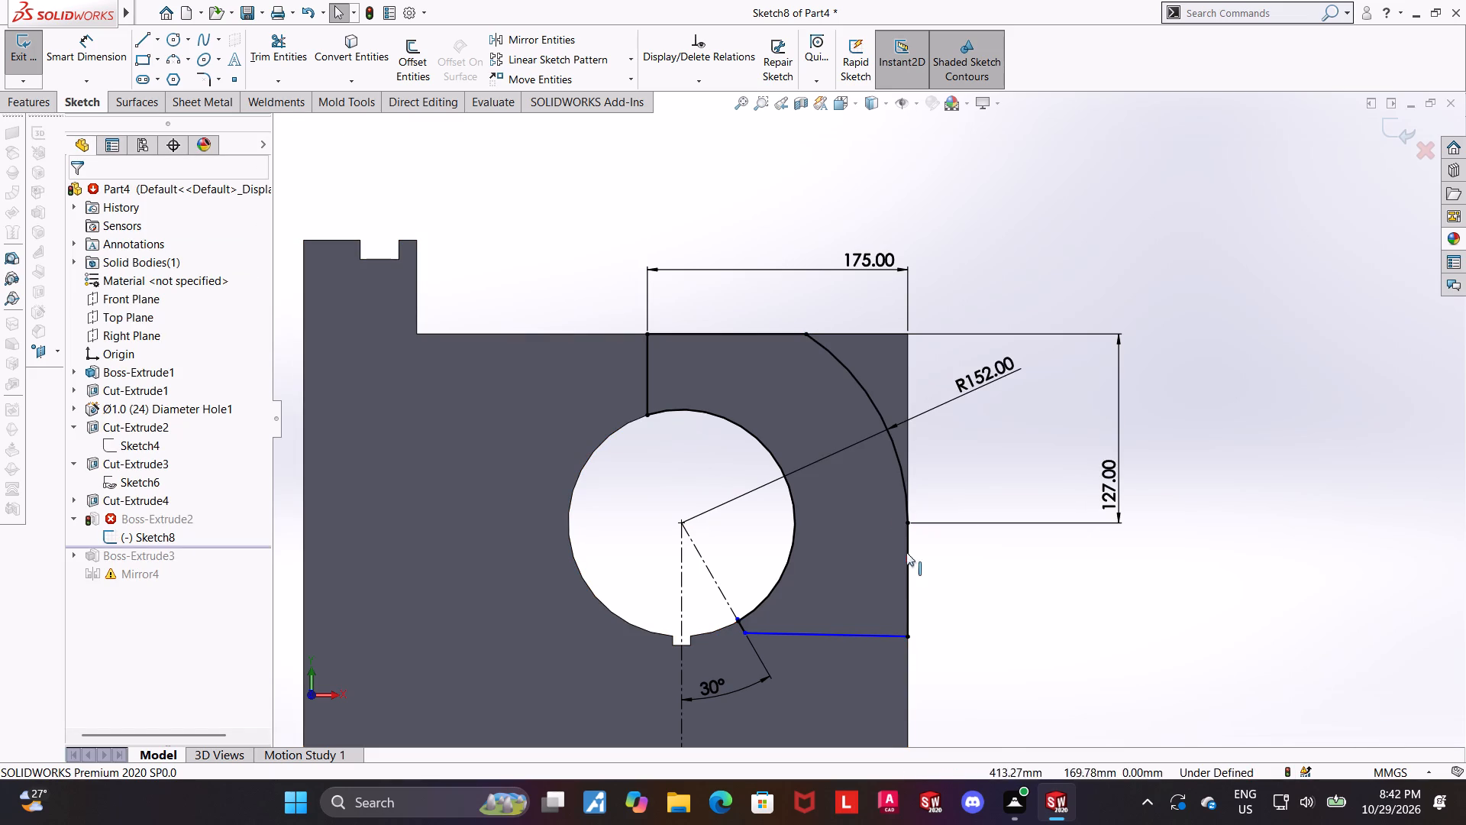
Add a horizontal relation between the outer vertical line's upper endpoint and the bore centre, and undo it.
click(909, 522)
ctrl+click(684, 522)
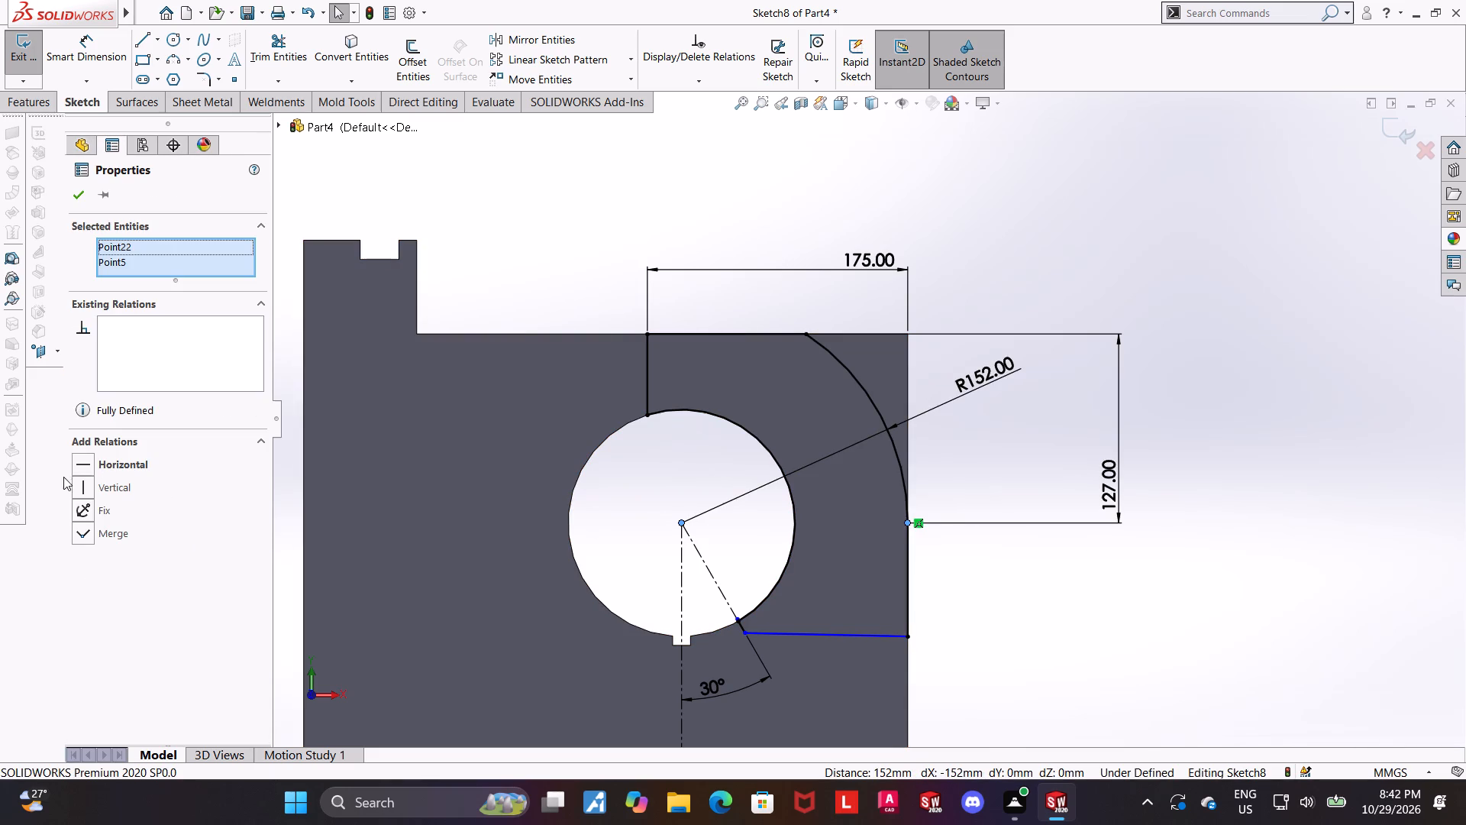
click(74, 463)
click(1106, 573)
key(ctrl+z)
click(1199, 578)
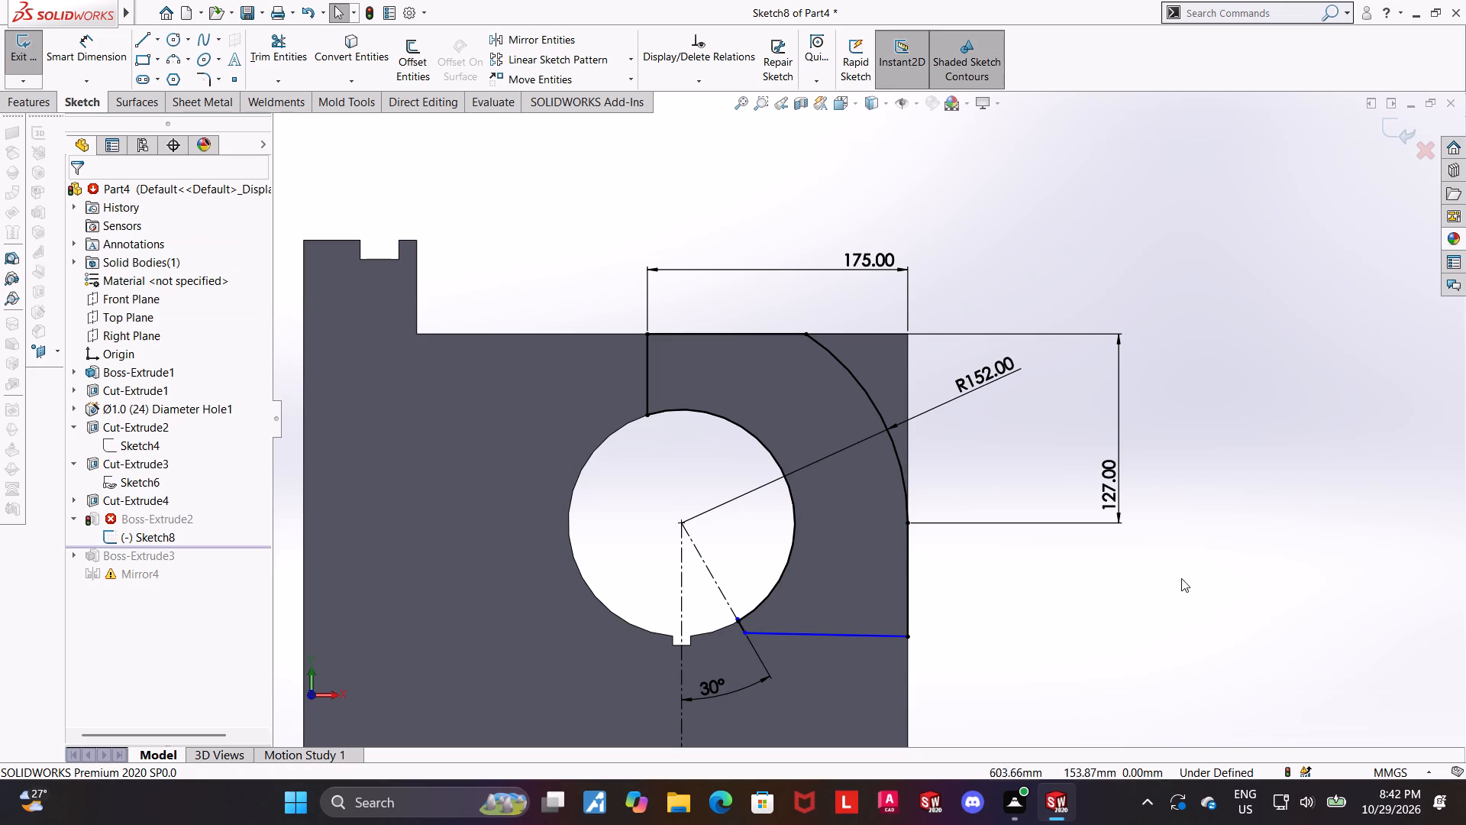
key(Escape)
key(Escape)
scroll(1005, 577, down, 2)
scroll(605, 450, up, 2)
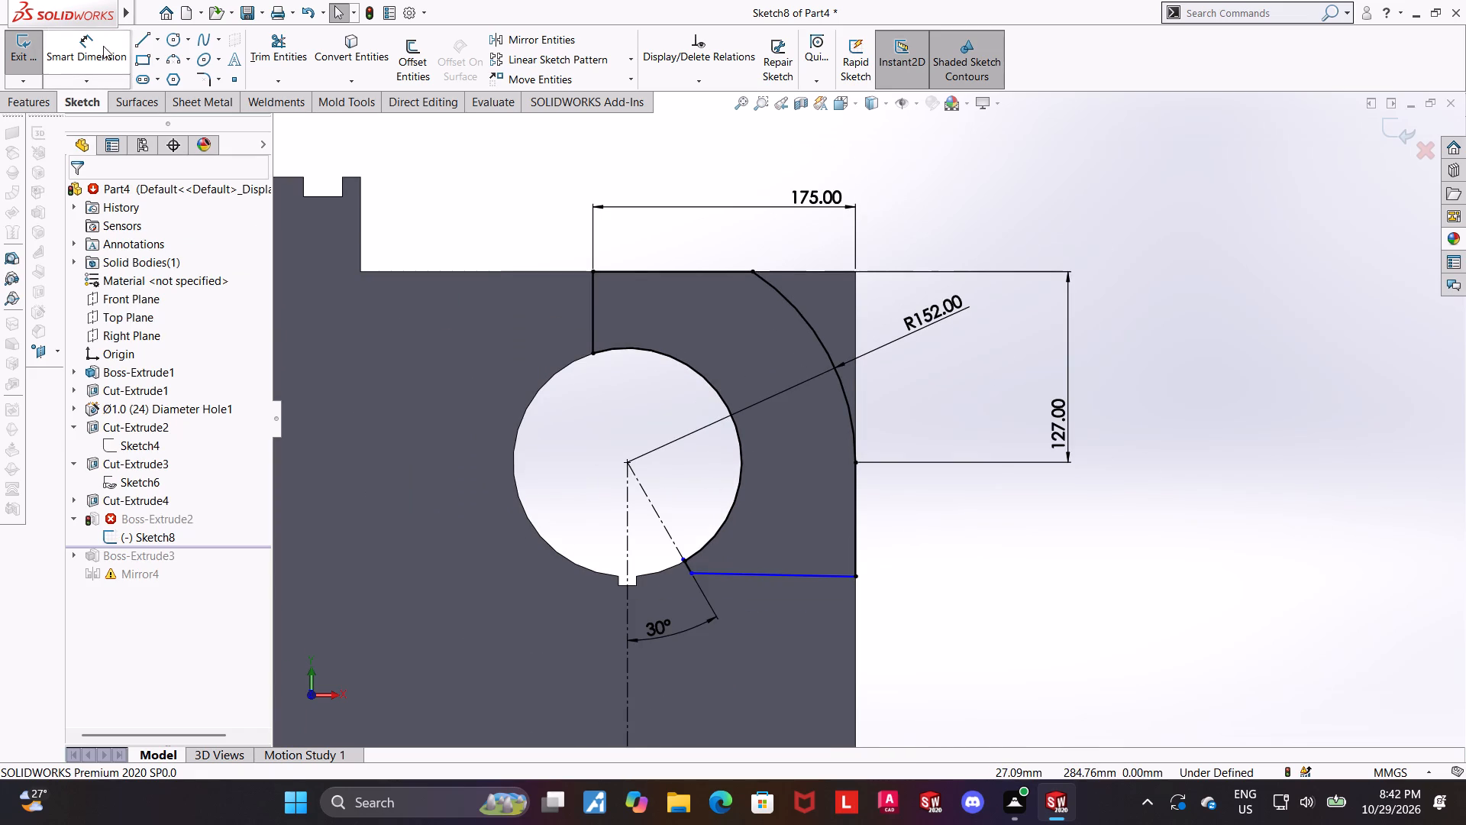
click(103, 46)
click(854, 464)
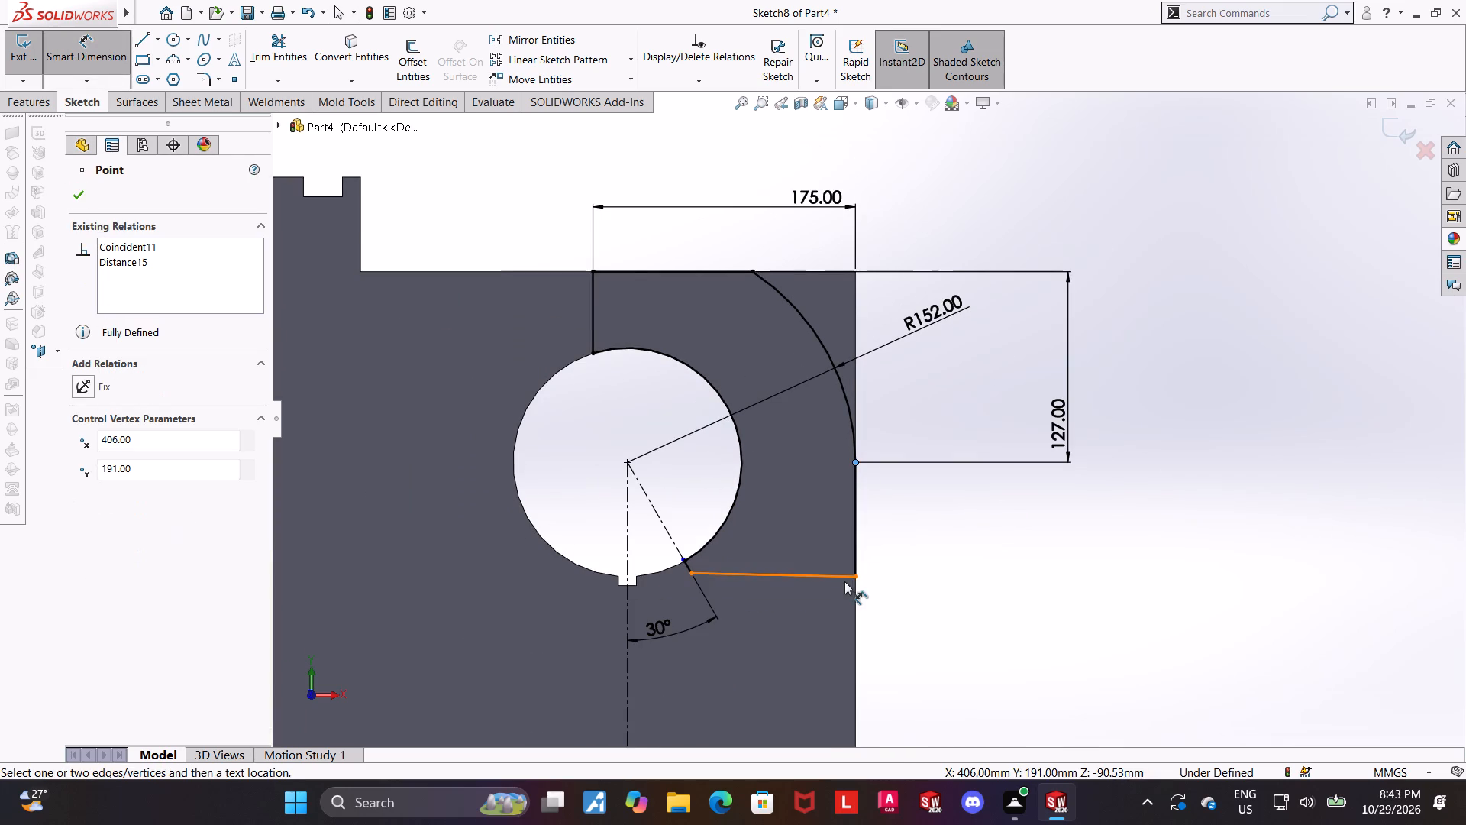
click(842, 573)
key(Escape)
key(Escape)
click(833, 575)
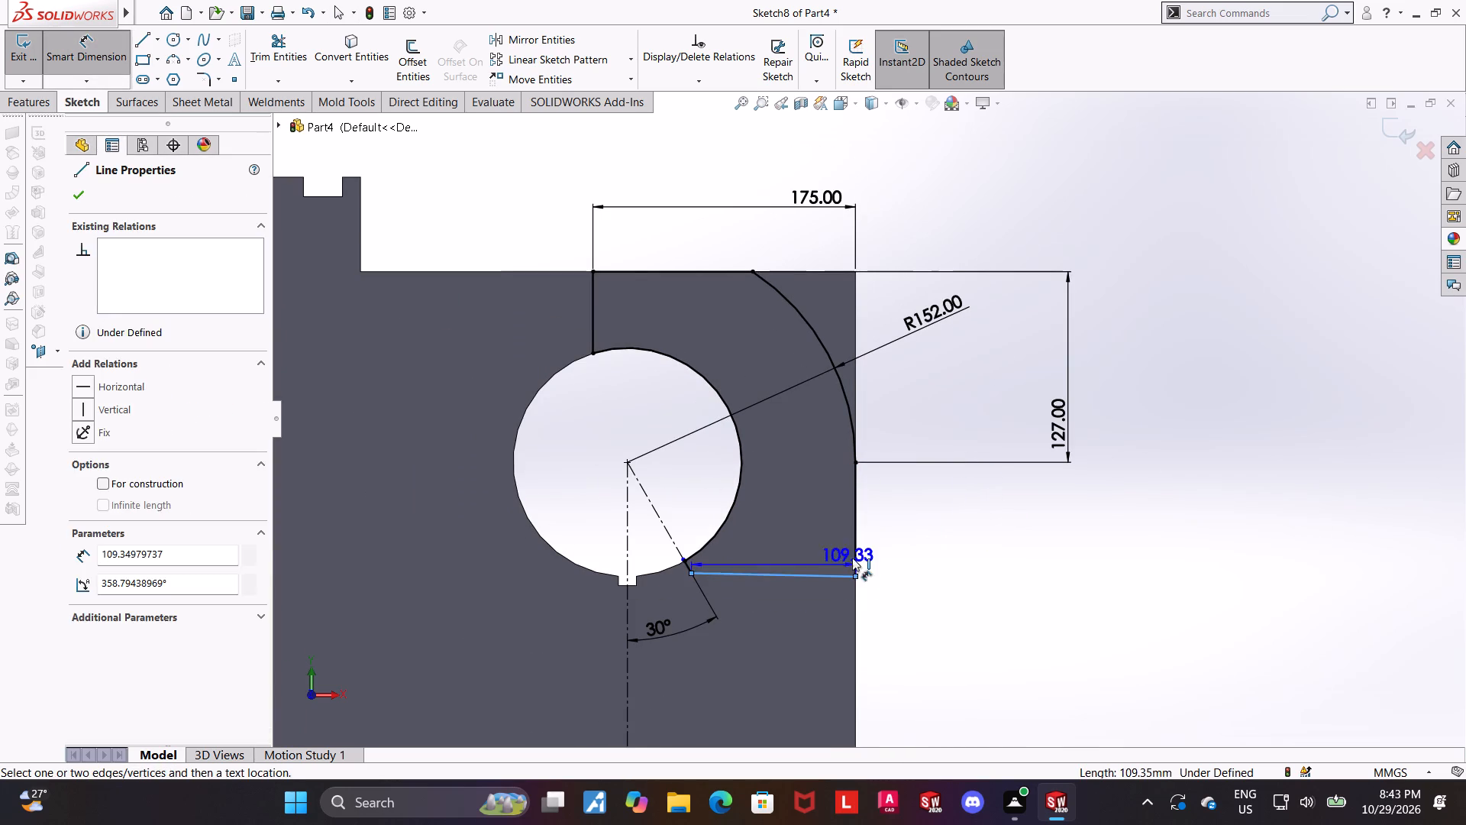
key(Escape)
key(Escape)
Make the corner profile's slightly sloped lower line horizontal.
click(818, 577)
click(866, 506)
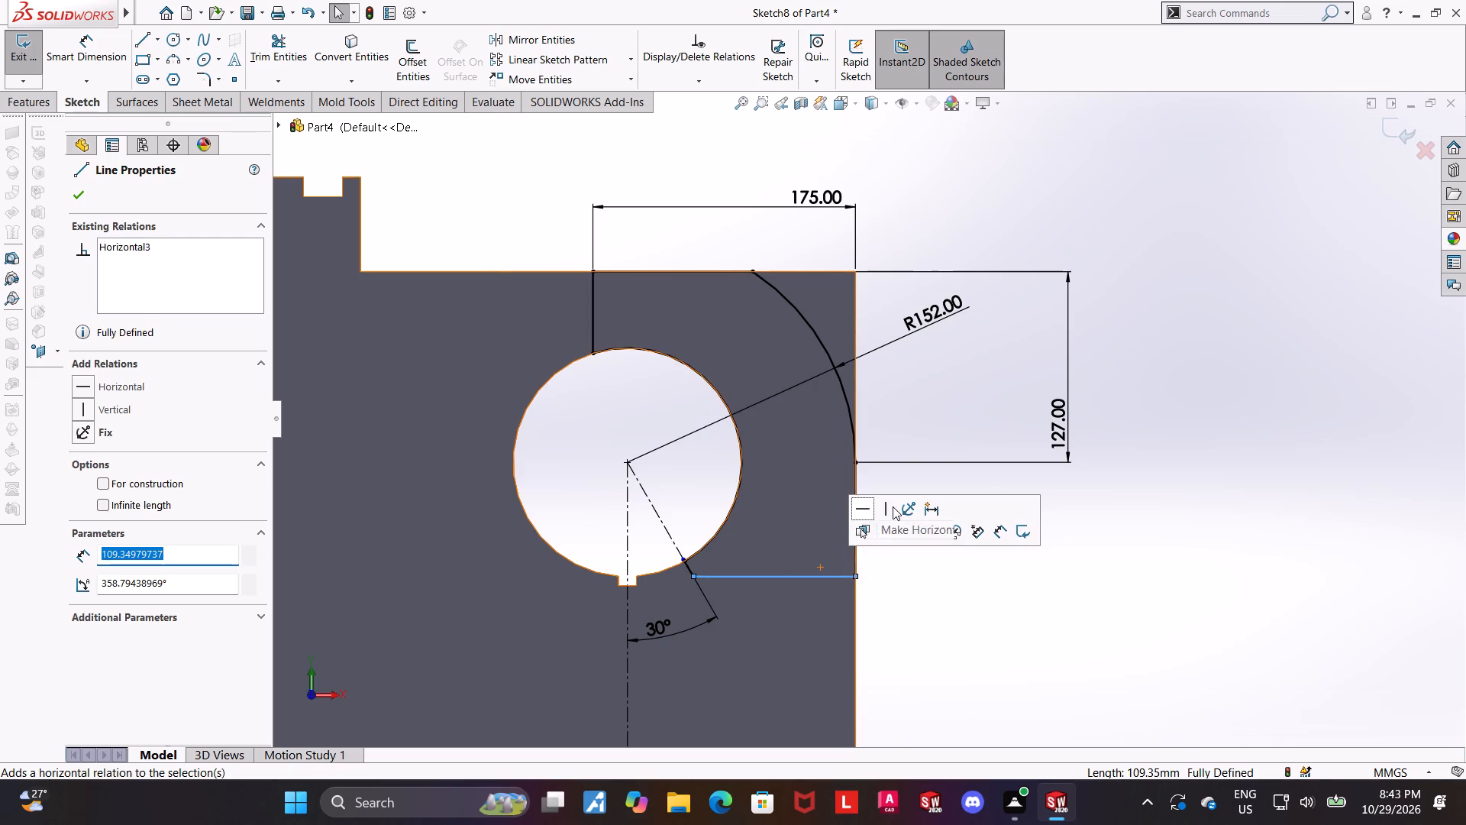
key(Escape)
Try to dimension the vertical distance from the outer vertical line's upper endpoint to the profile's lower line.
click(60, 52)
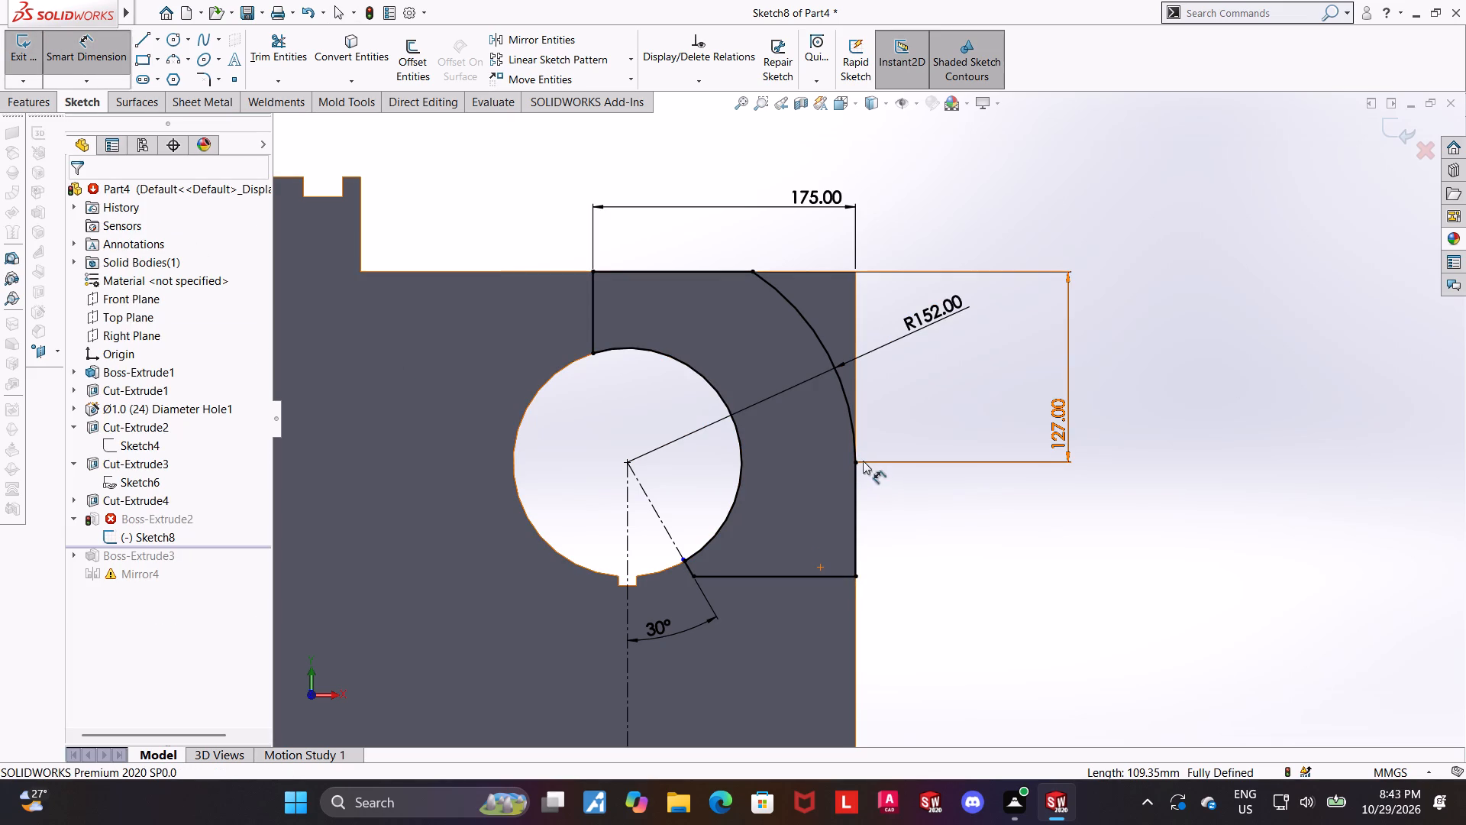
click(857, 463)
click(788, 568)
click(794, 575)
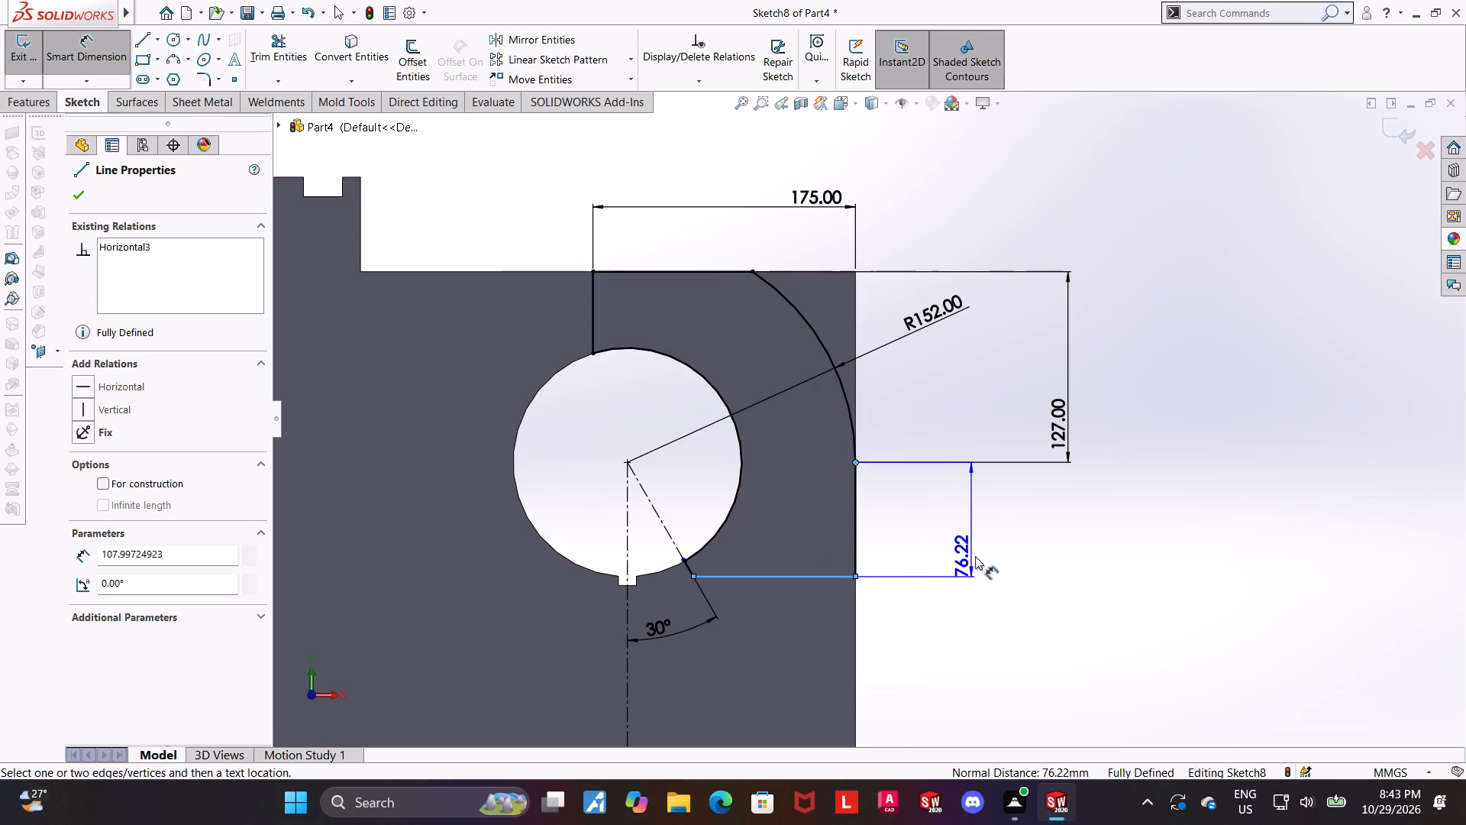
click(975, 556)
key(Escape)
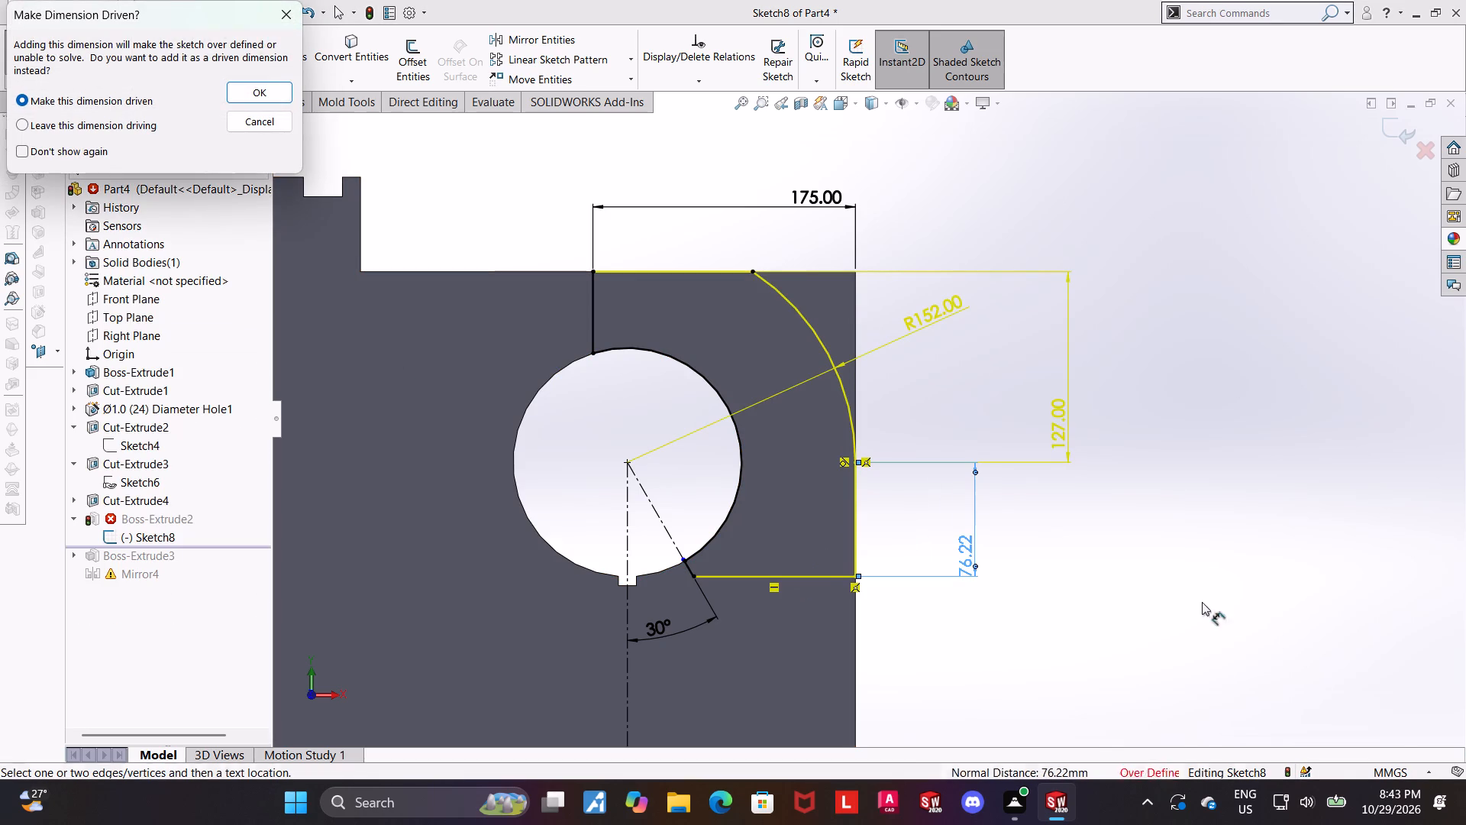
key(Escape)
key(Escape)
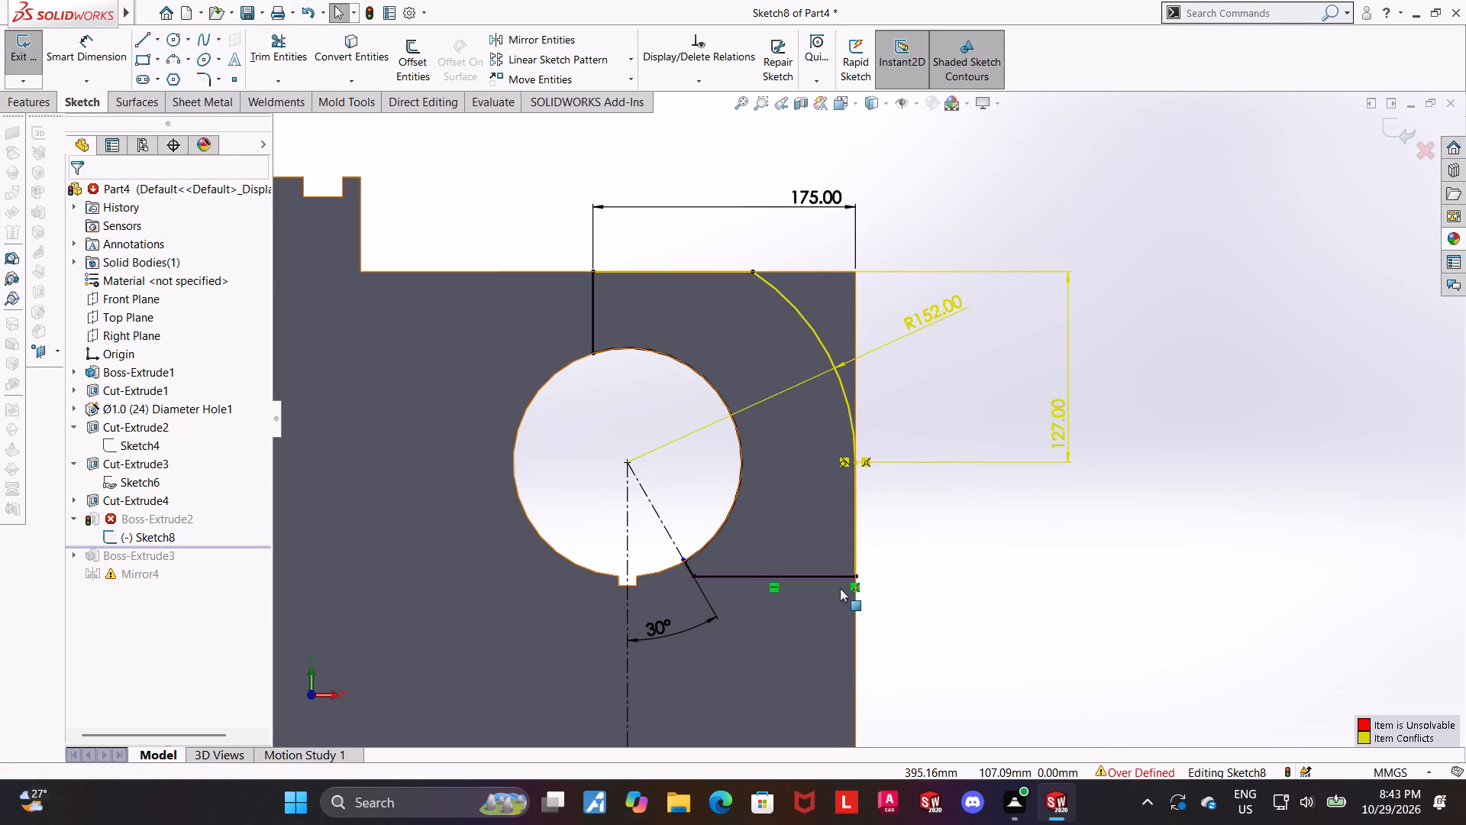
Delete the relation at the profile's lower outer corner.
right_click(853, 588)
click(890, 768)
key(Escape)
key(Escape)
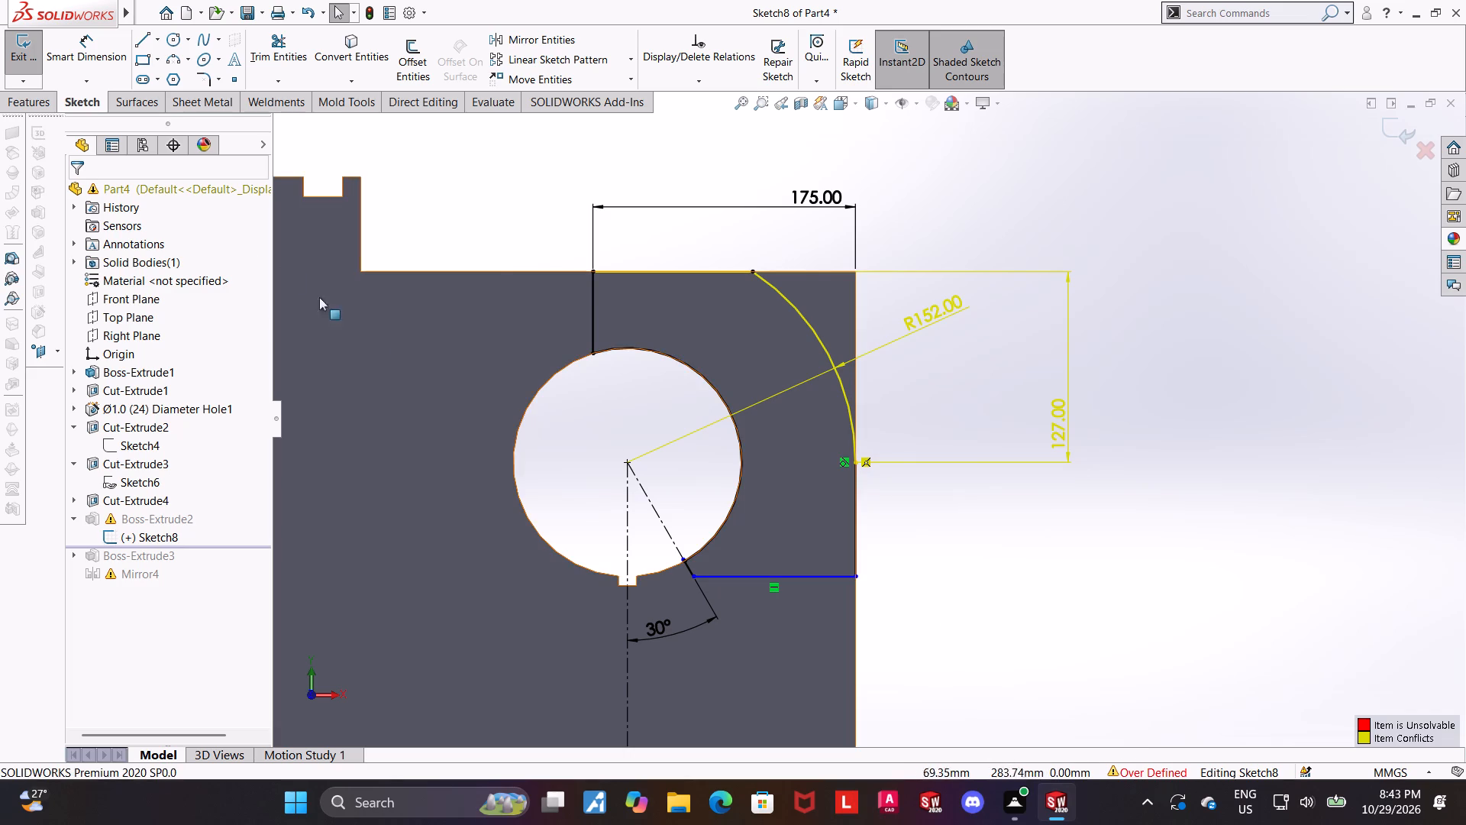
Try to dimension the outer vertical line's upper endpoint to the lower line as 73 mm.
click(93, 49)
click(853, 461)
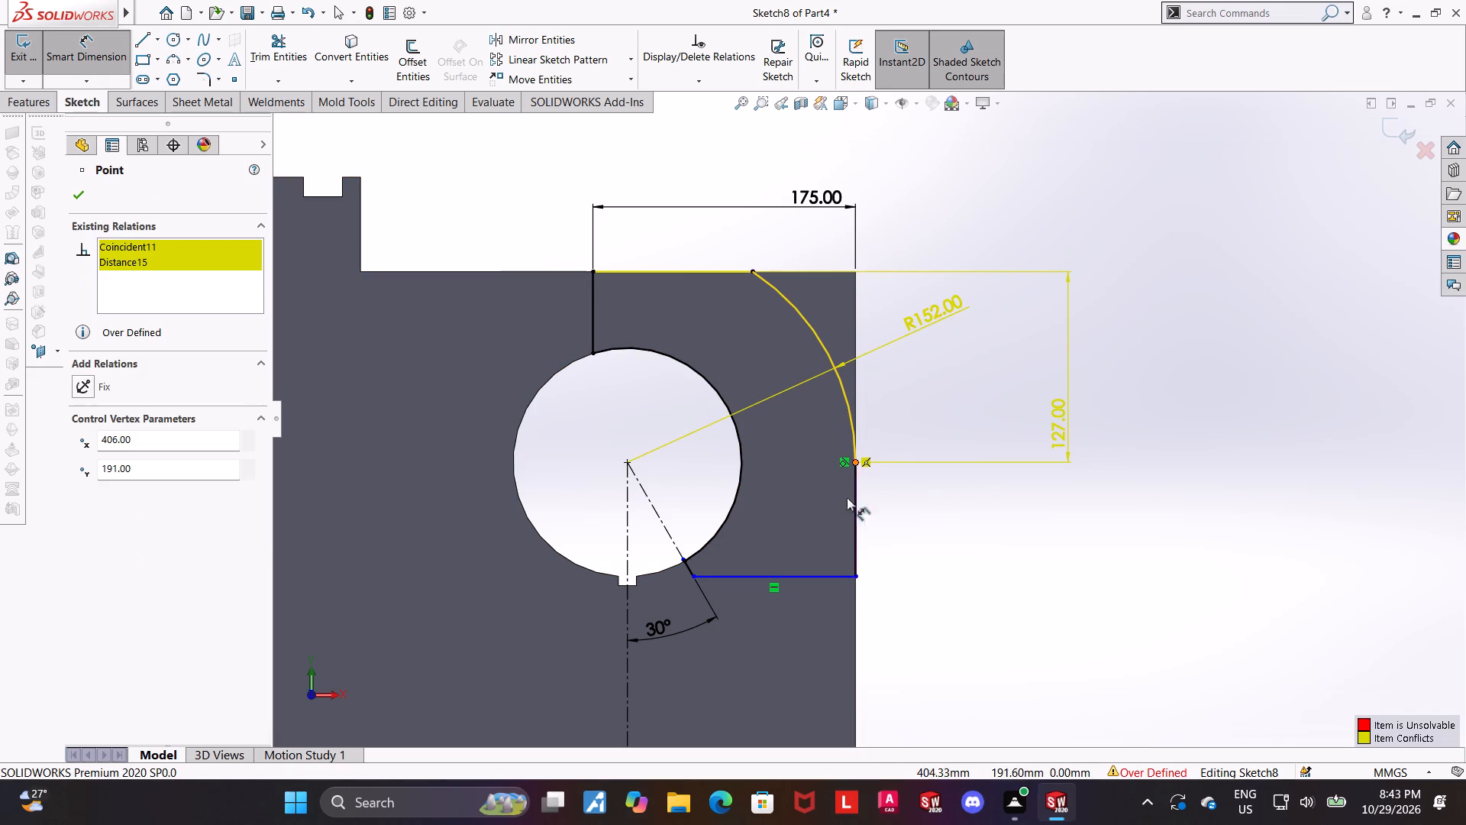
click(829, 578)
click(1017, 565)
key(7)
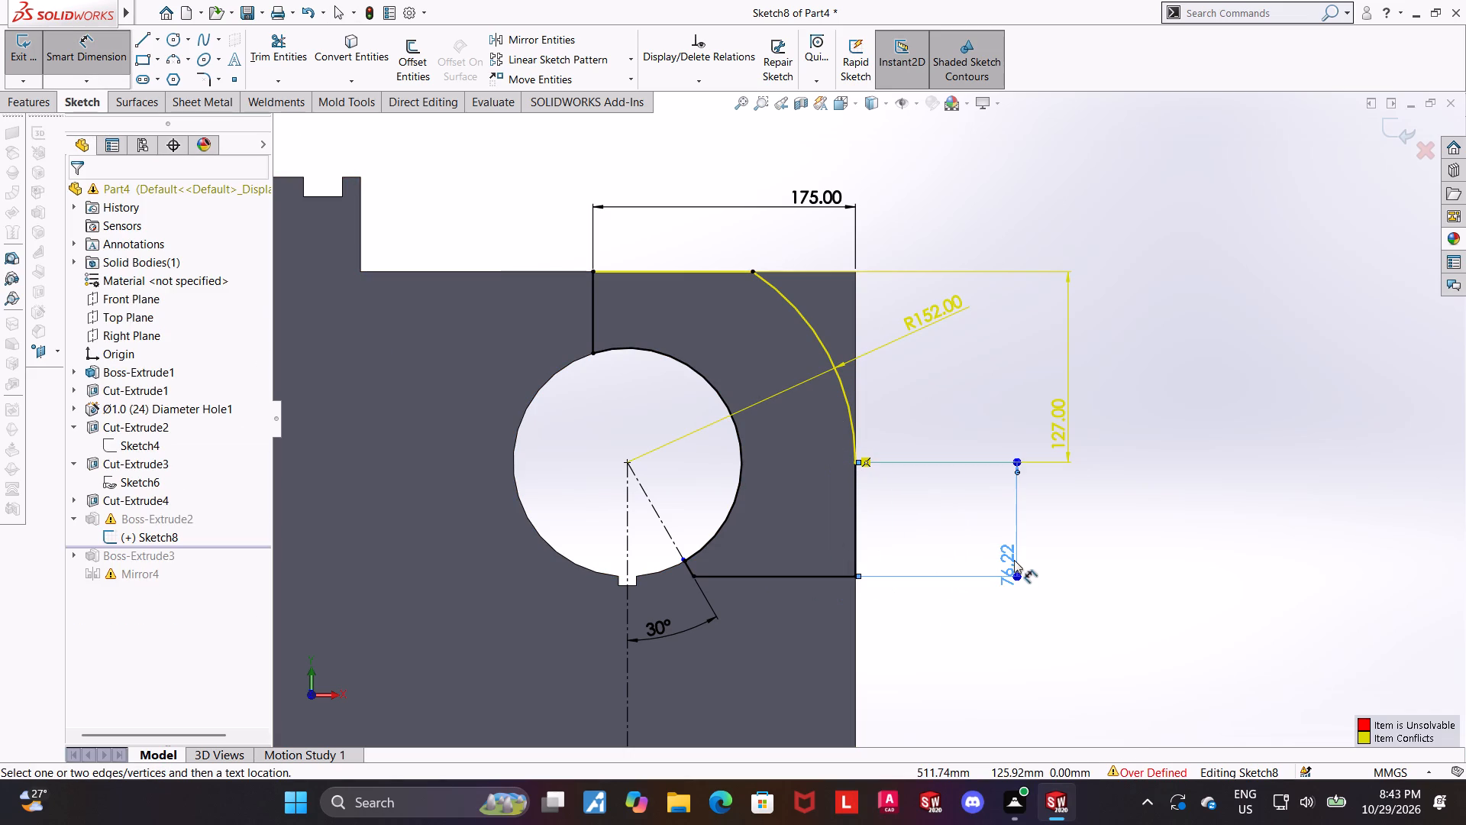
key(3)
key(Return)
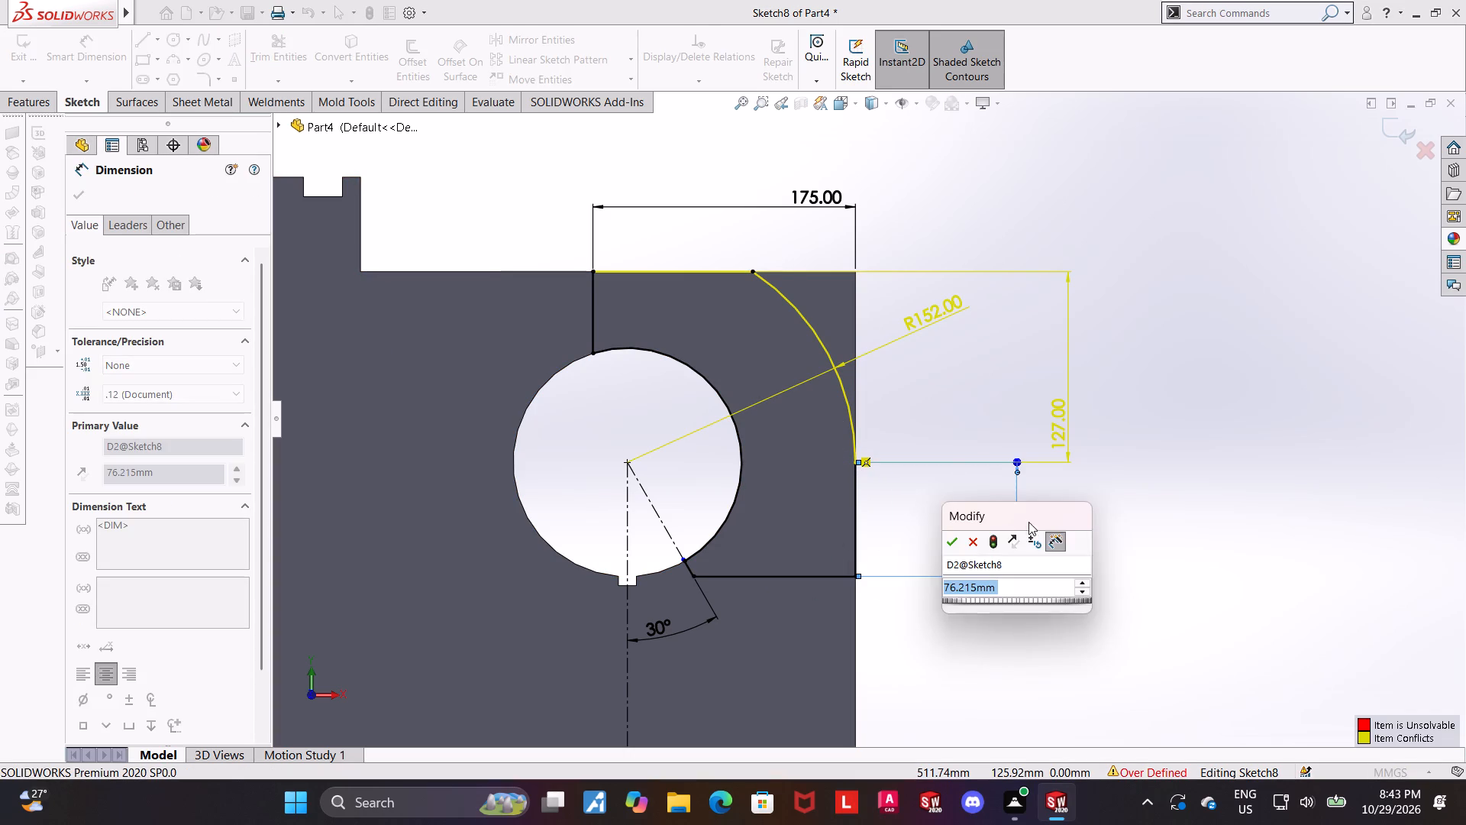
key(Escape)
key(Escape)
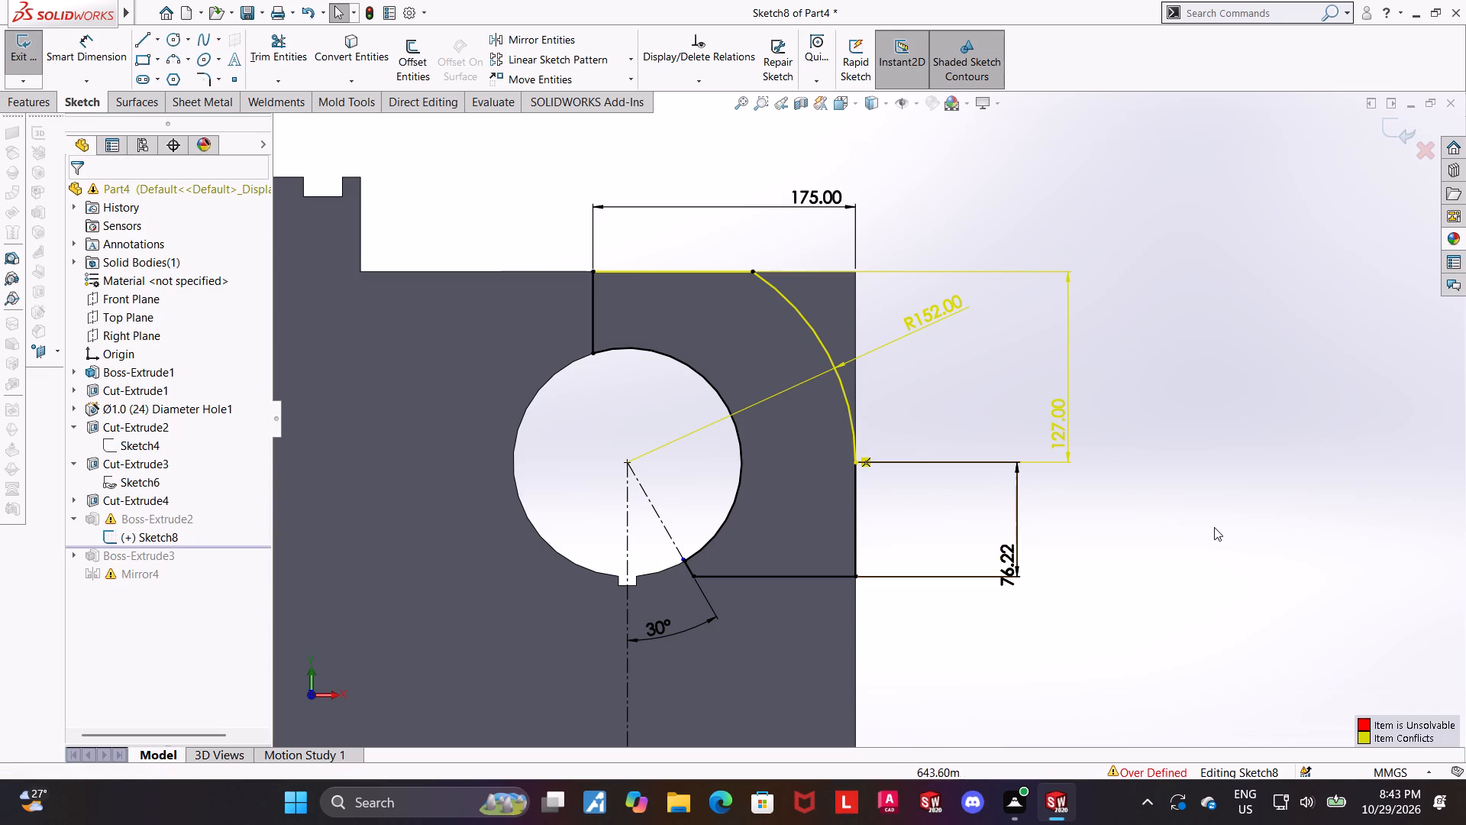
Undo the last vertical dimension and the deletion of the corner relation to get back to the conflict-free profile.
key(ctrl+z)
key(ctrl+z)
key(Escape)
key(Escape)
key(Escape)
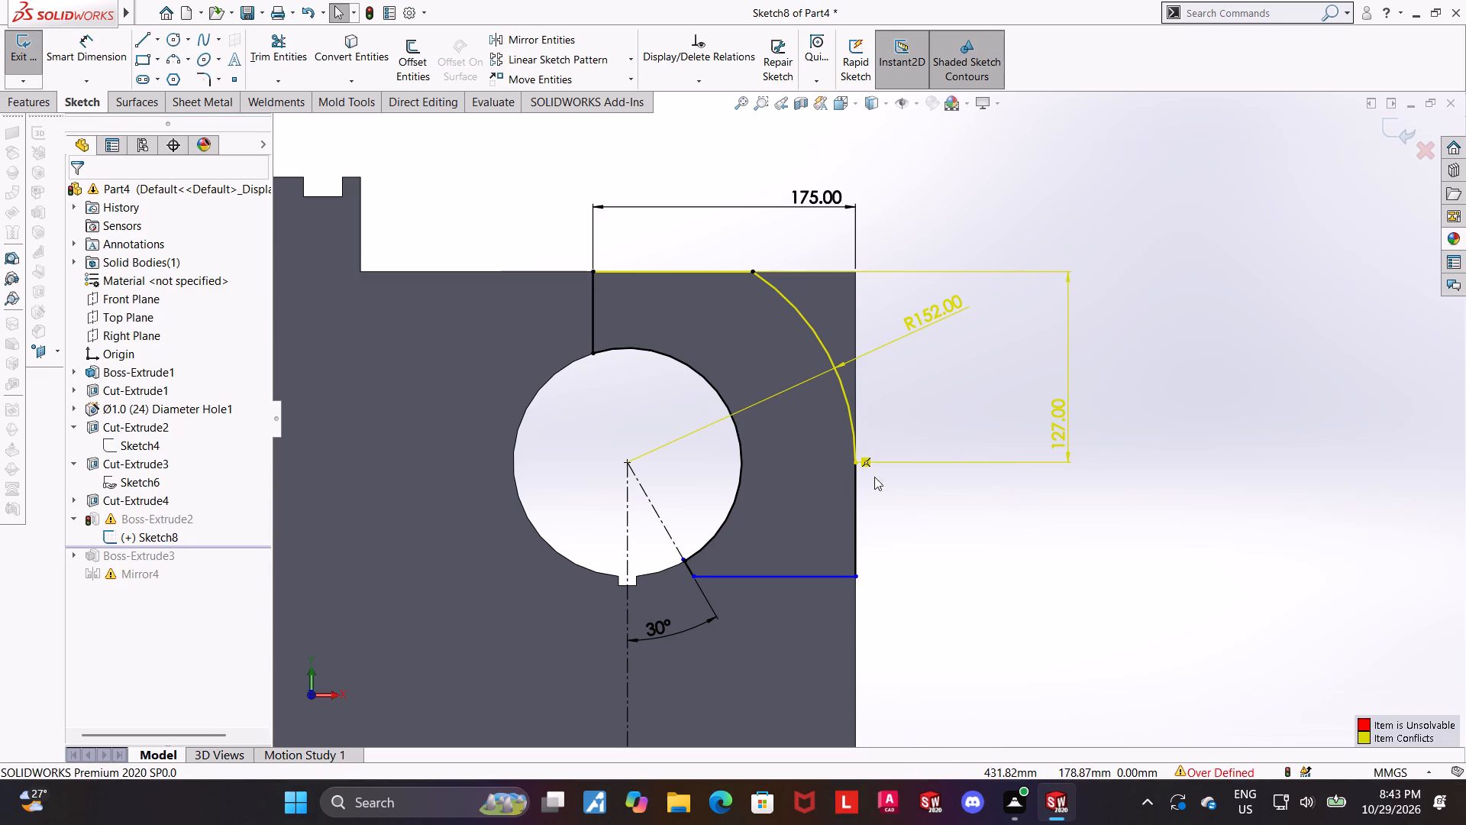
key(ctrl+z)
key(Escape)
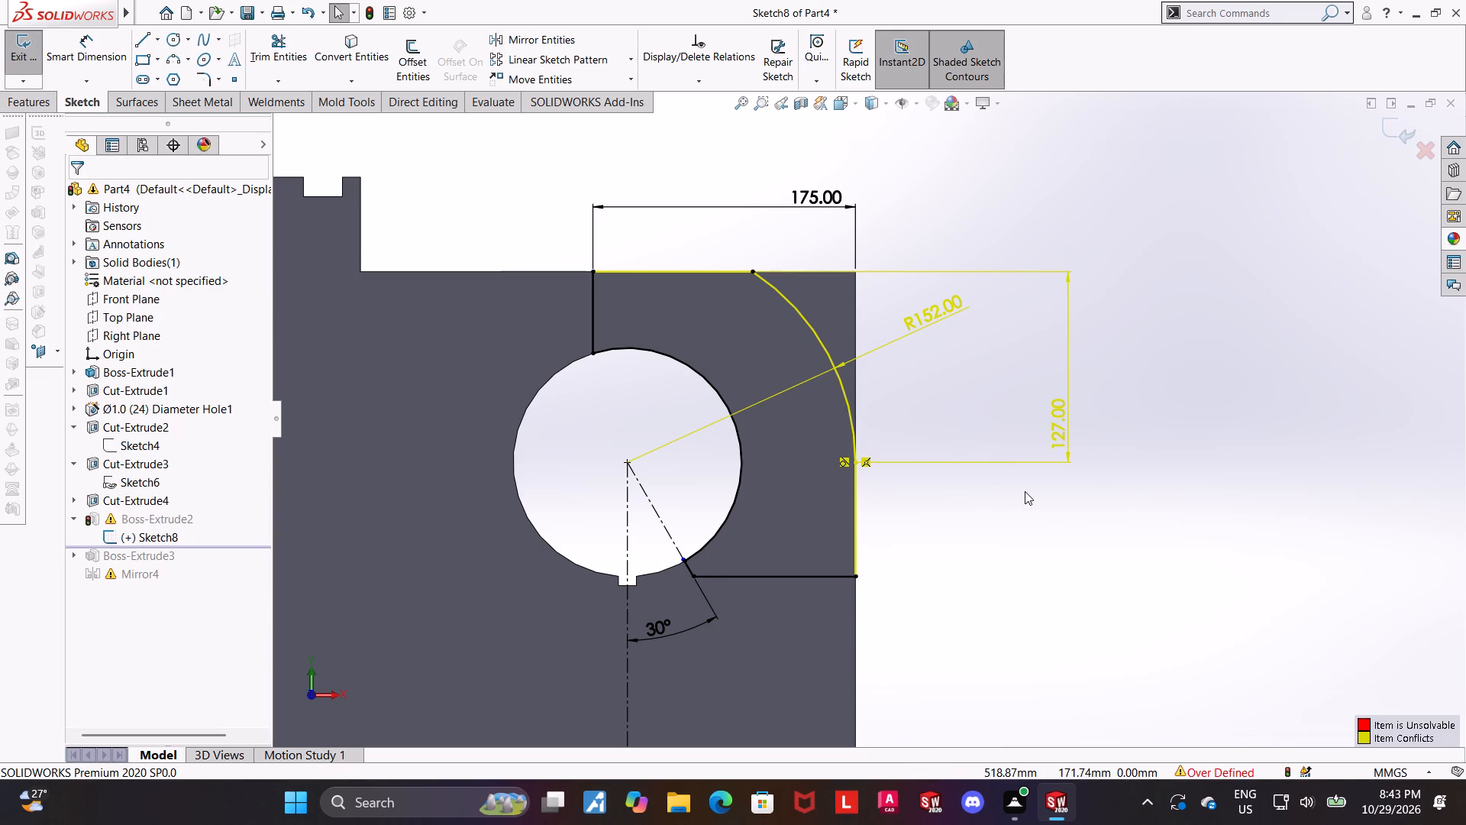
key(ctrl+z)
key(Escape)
Delete the relation holding the profile's lower outer corner on the block's edge.
click(1012, 533)
scroll(905, 547, down, 2)
click(765, 575)
click(765, 576)
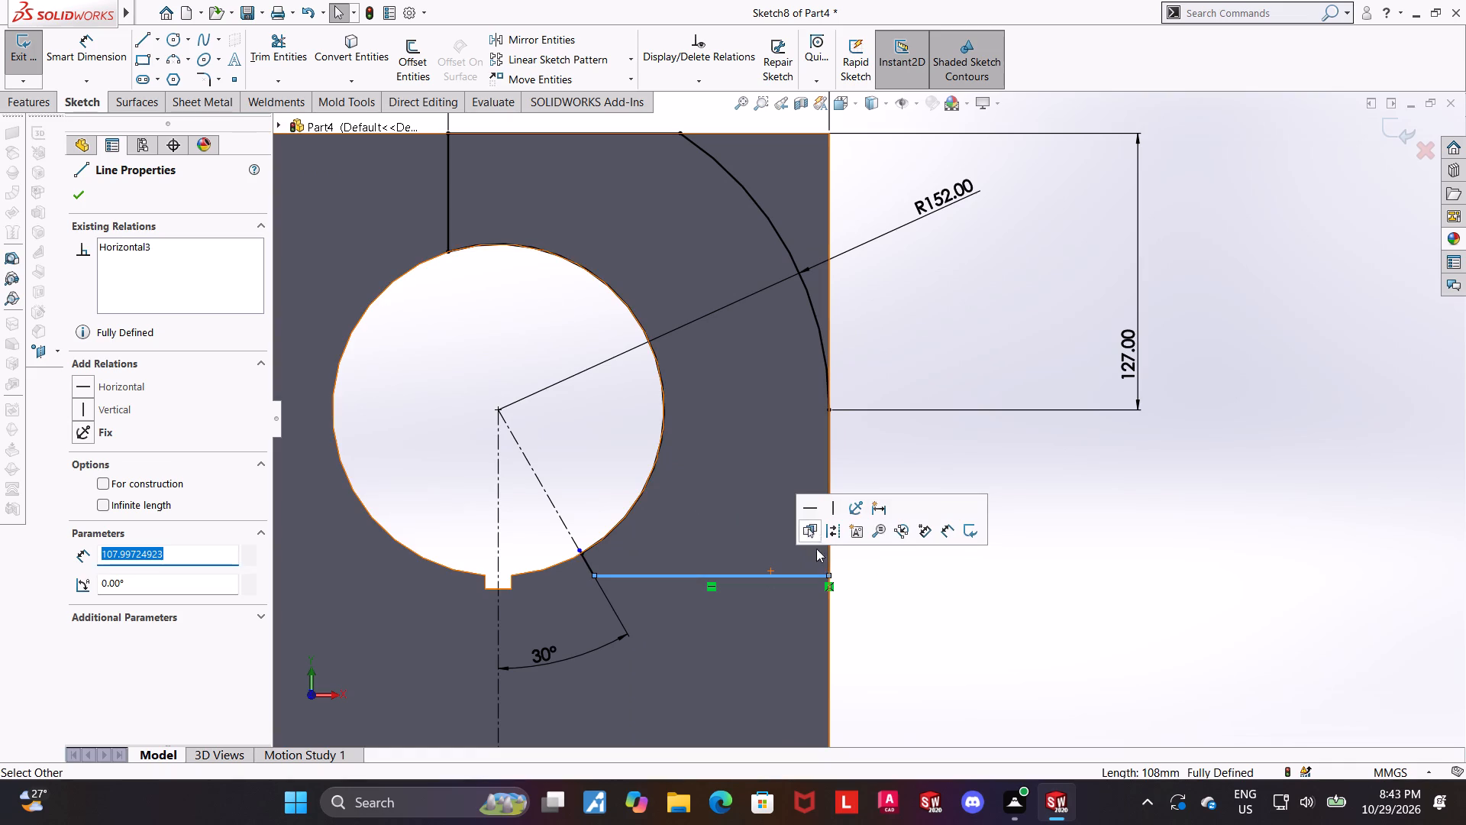
right_click(829, 586)
click(848, 777)
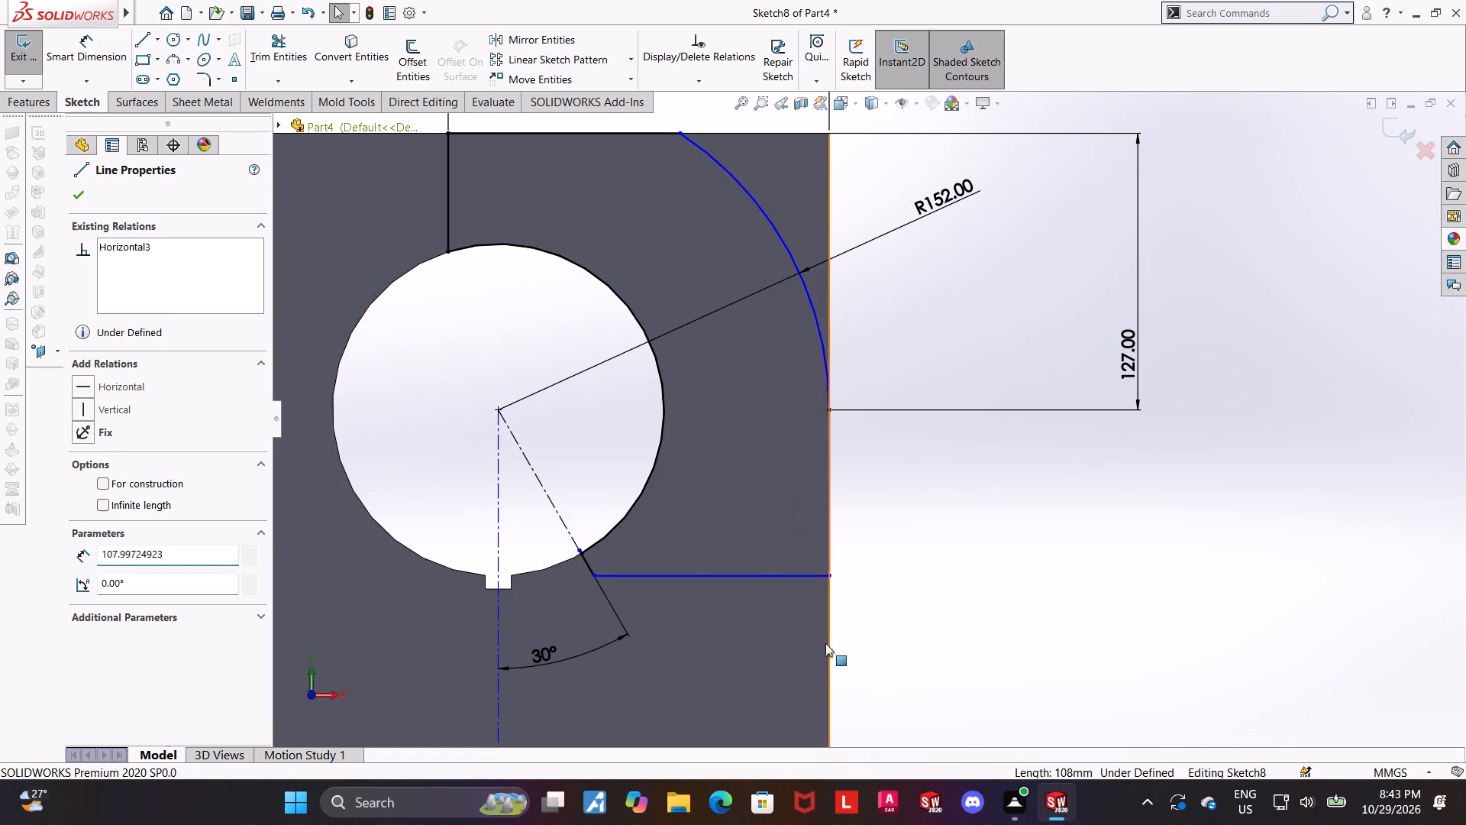
key(Escape)
Dimension the vertical distance from the bore centre to the profile's lower line as 73 mm.
scroll(356, 300, up, 2)
click(104, 42)
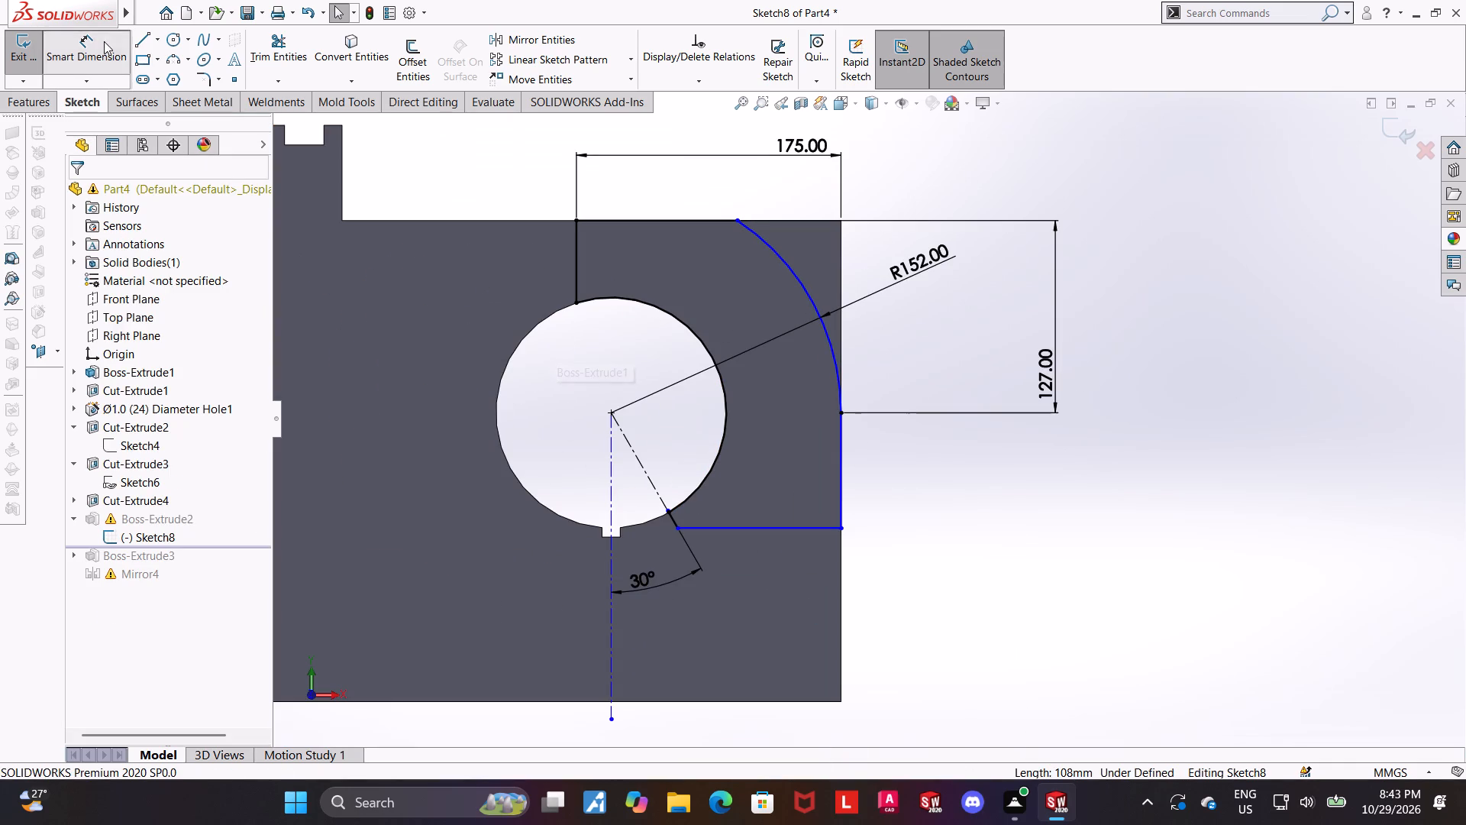
click(613, 412)
click(789, 526)
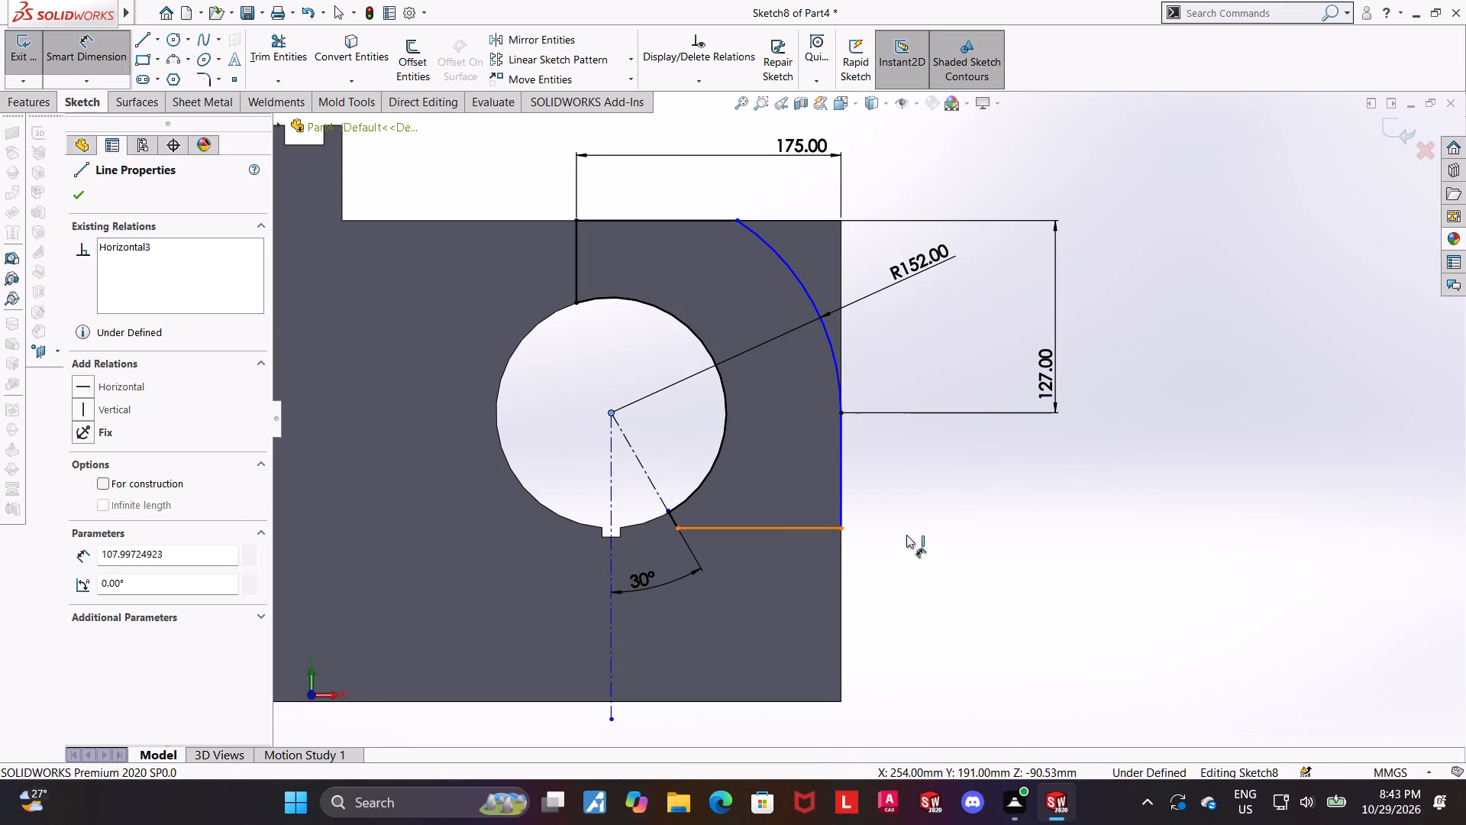
click(1013, 514)
text(73)
key(Return)
key(Escape)
key(Escape)
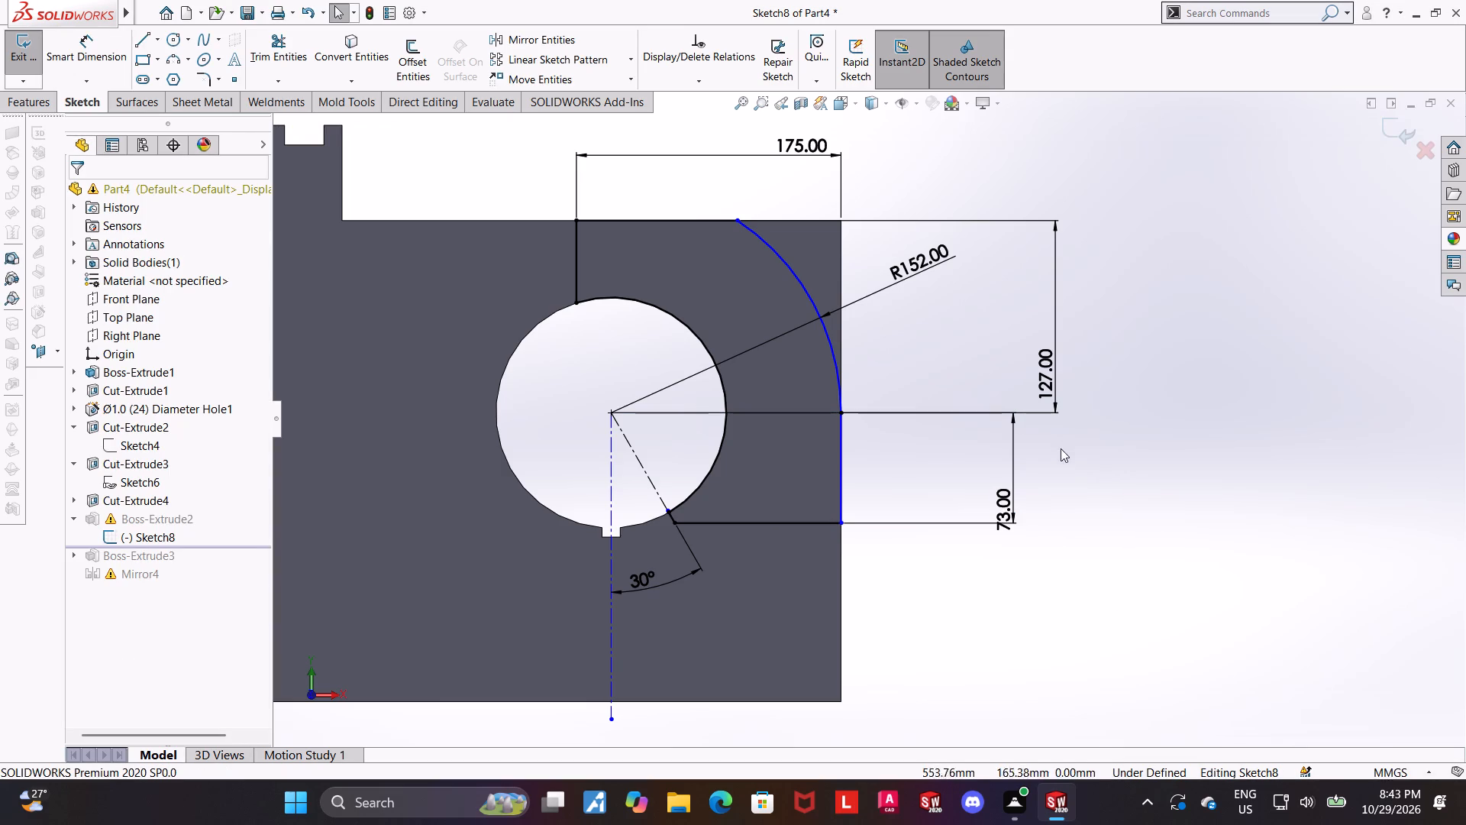
Apply a tangent relation between the 152 mm-radius arc and the outer vertical line.
click(844, 445)
ctrl+click(838, 377)
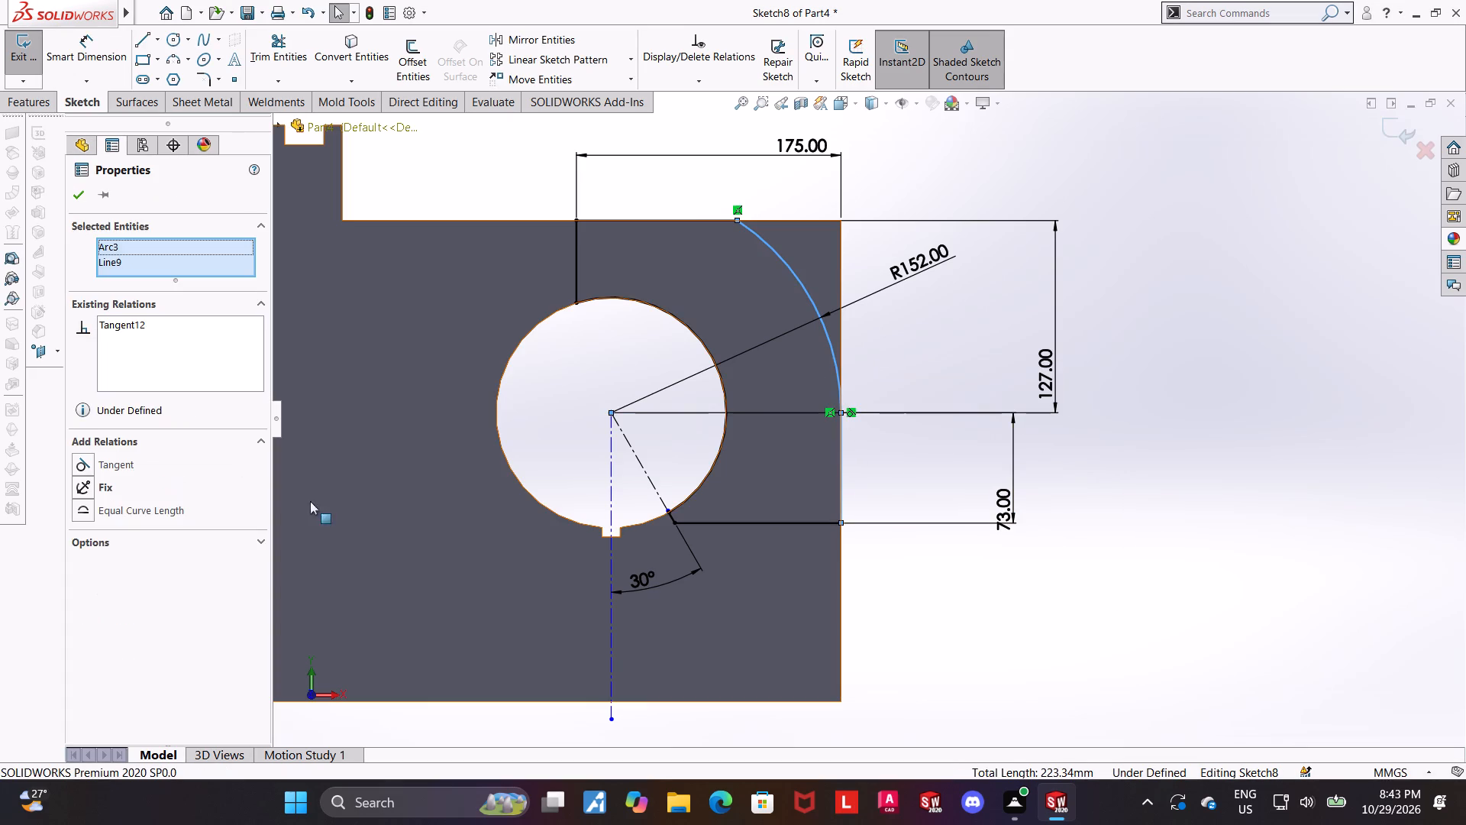
click(89, 467)
click(1068, 607)
scroll(1122, 546, up, 2)
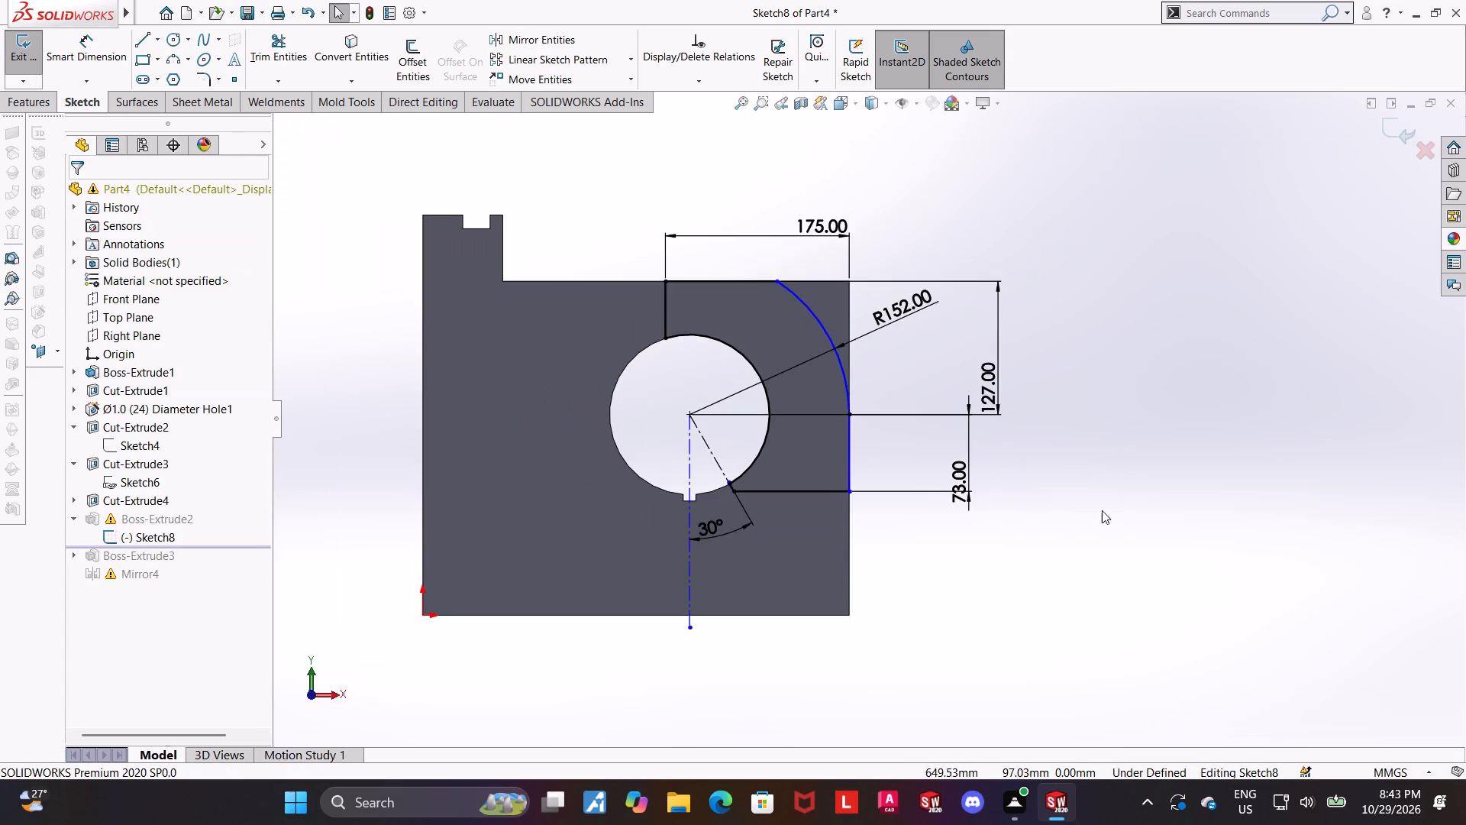
scroll(780, 295, down, 3)
key(Escape)
key(Escape)
Make the profile's outer vertical line collinear with the block's outer vertical edge.
scroll(1086, 458, up, 1)
click(1199, 602)
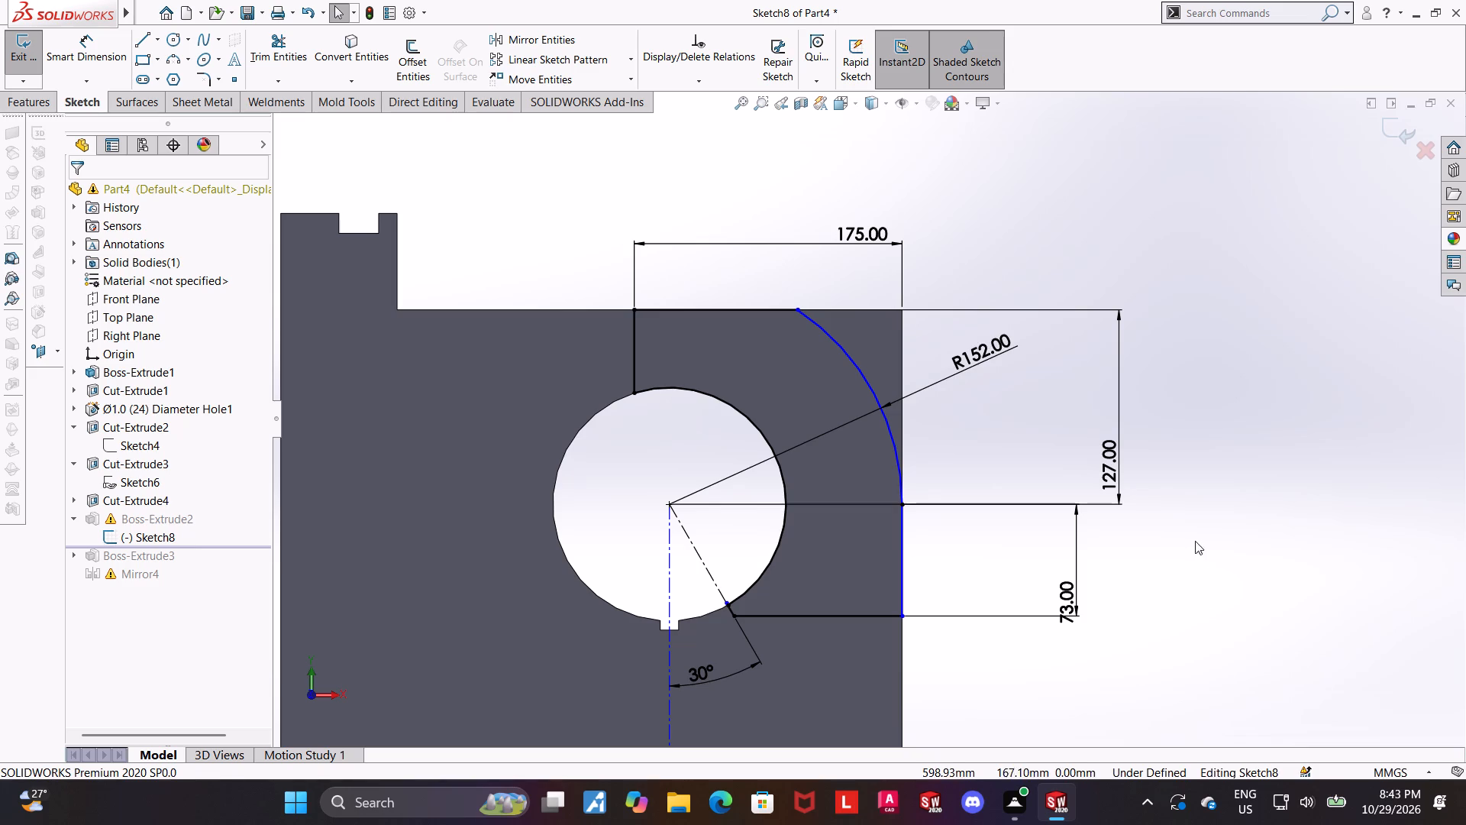
click(900, 647)
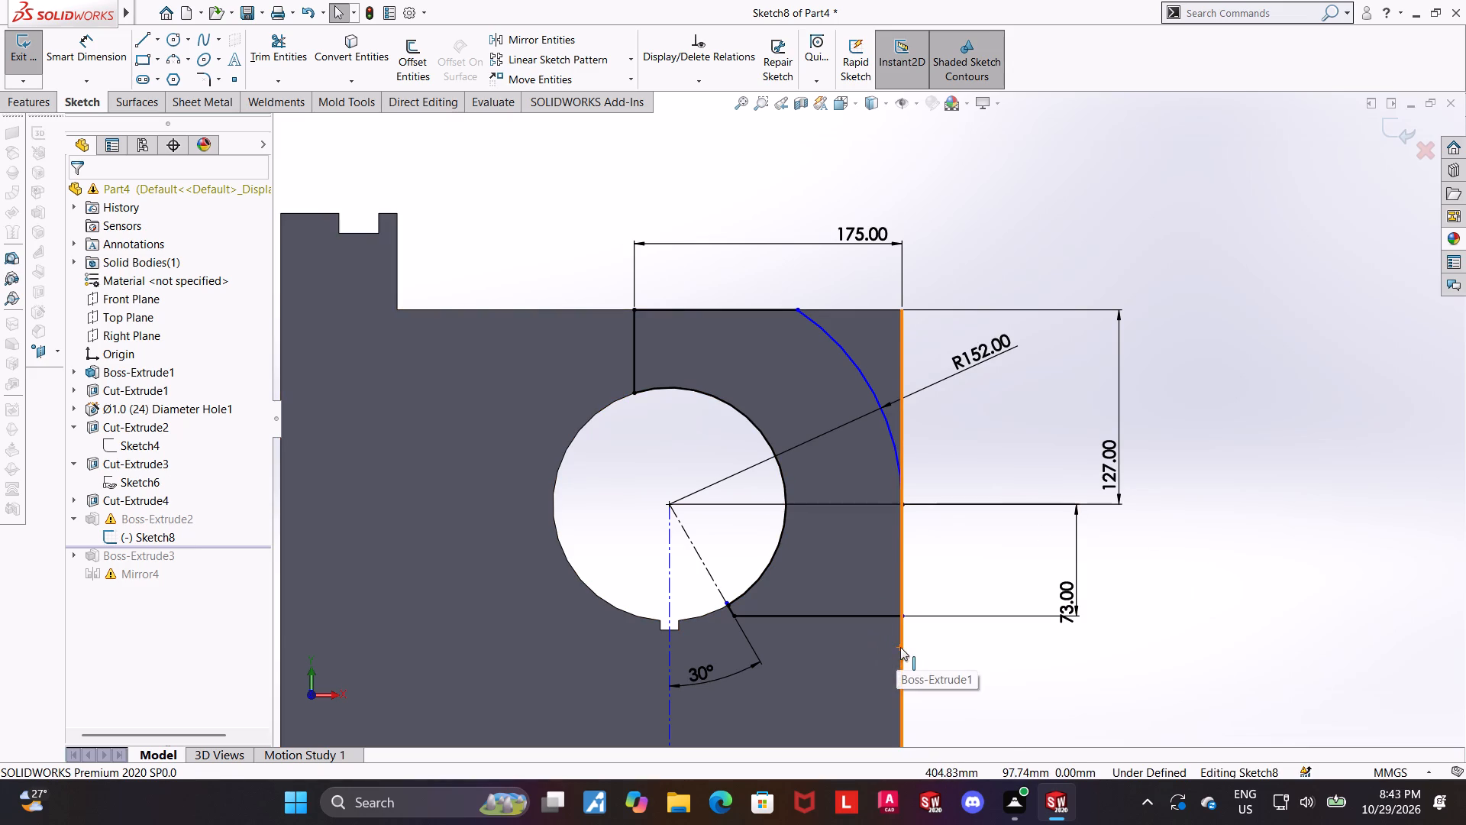
ctrl+click(903, 570)
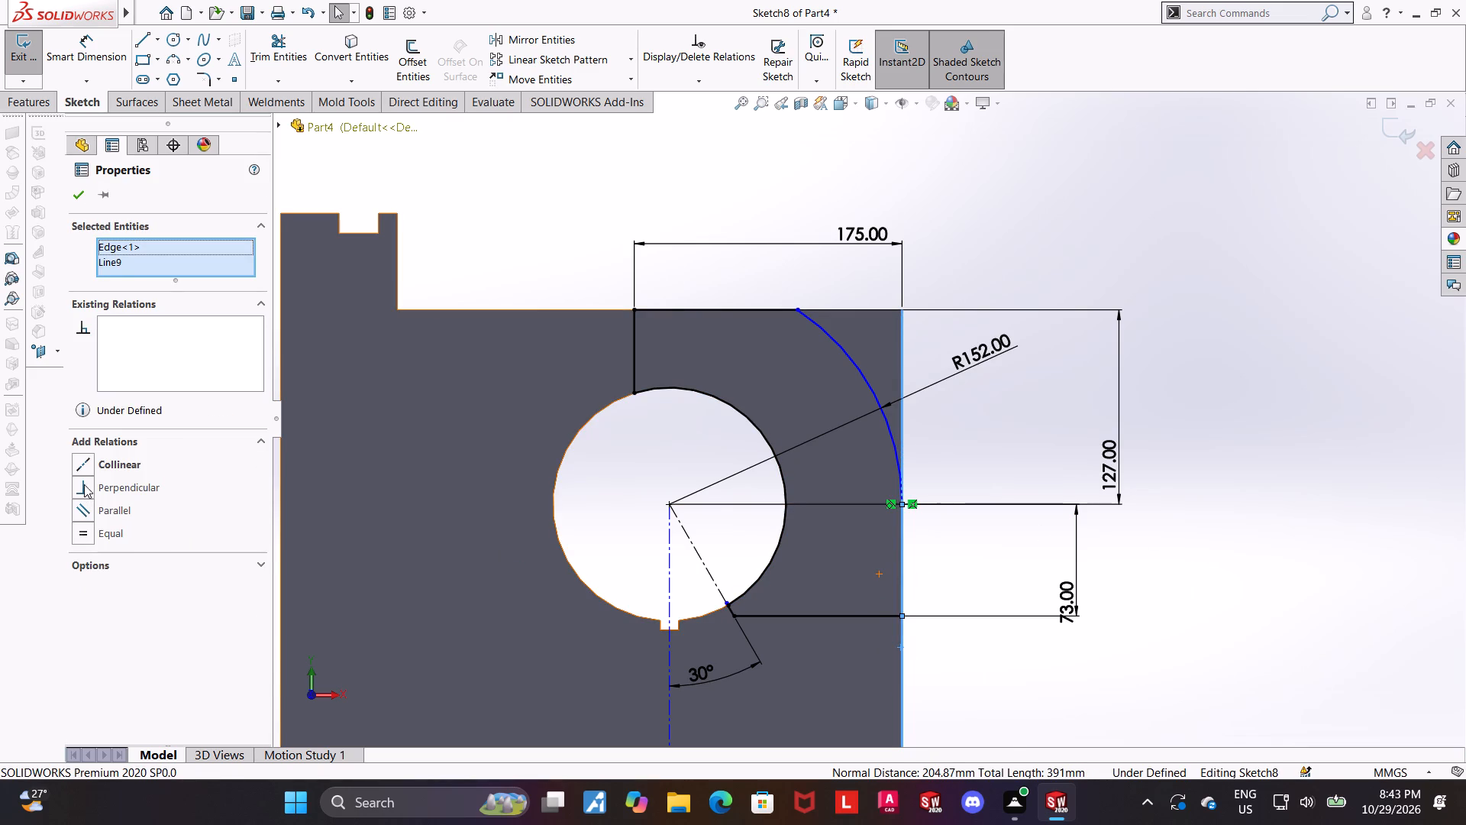
click(84, 462)
click(1397, 597)
scroll(1260, 567, up, 2)
scroll(1051, 484, up, 1)
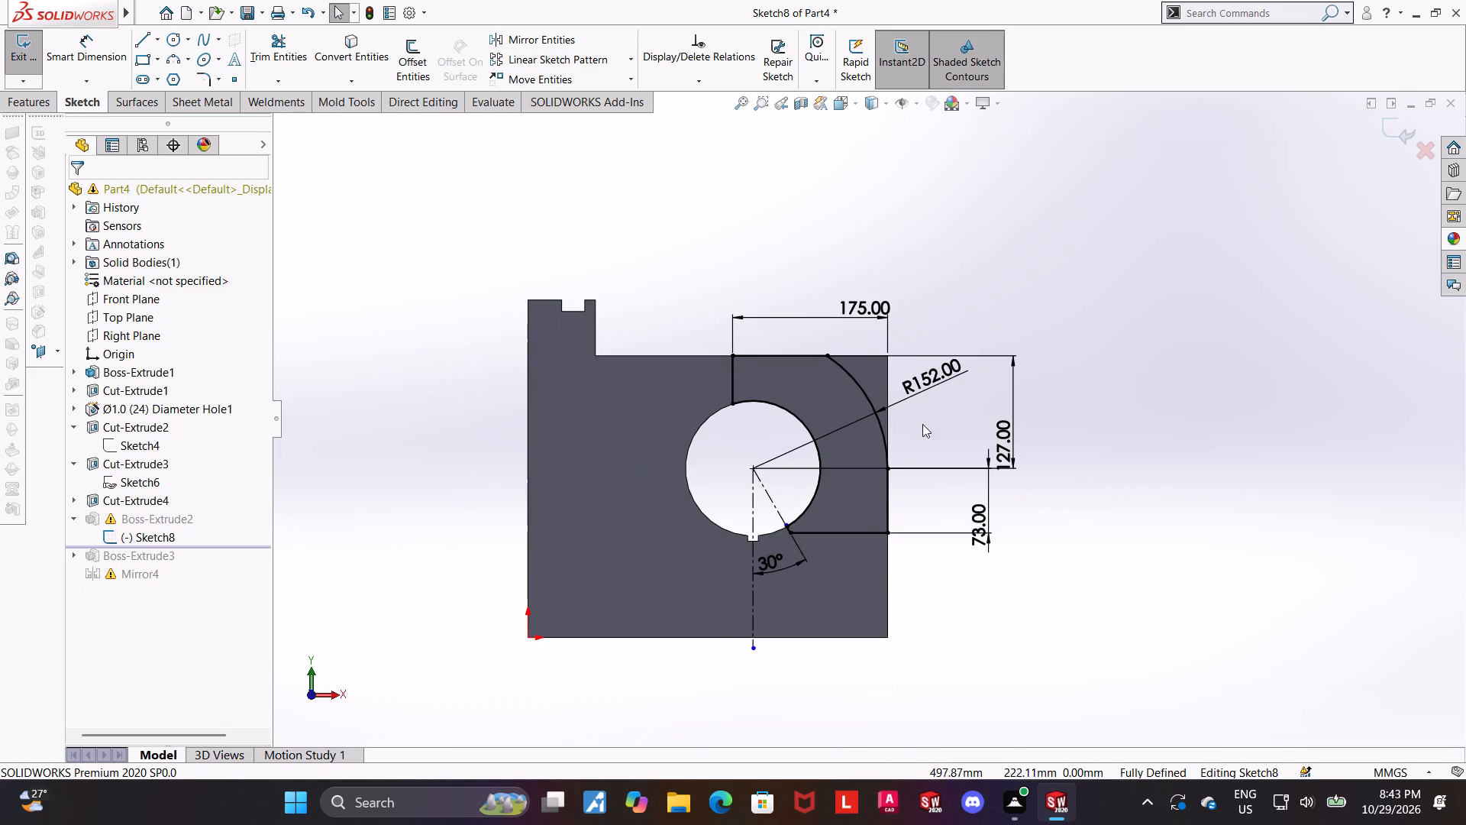
key(Escape)
Exit the corner profile sketch to rebuild the first corner boss extrusion.
scroll(913, 420, down, 1)
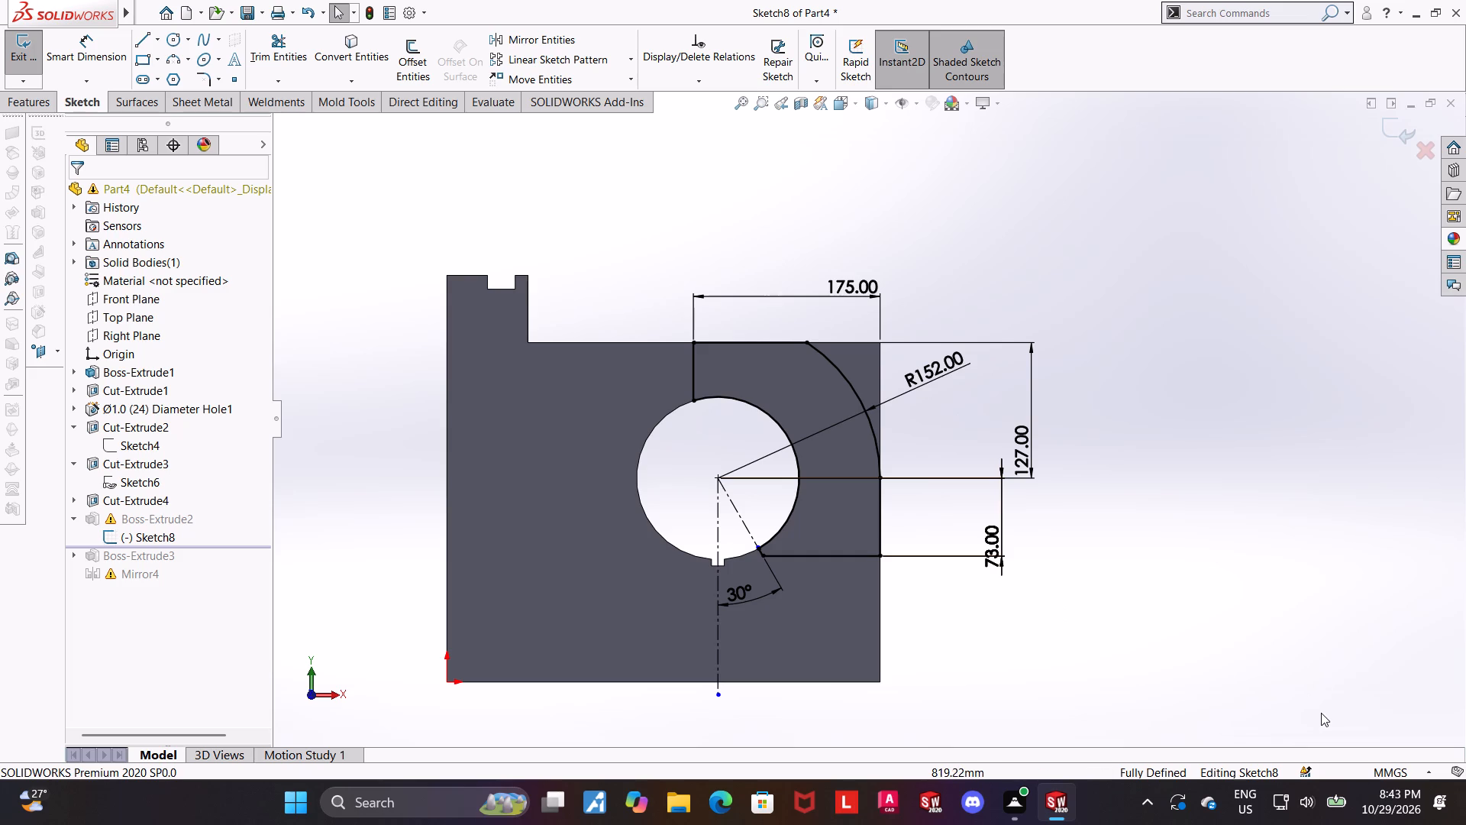
click(1269, 592)
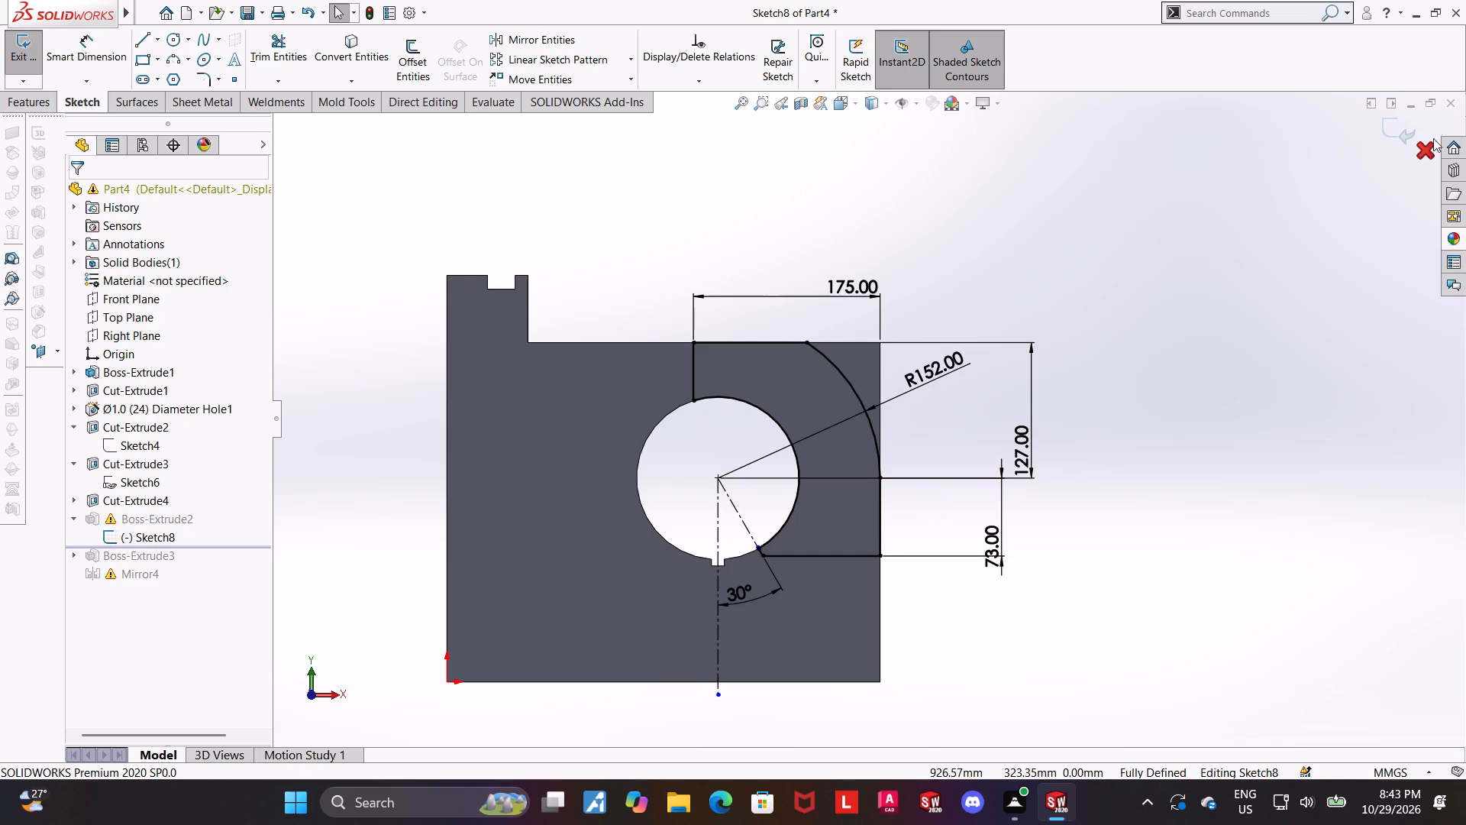
click(1404, 126)
Roll the model history forward past the second corner boss, Boss-Extrude3.
middle_drag(1185, 335, 1108, 419)
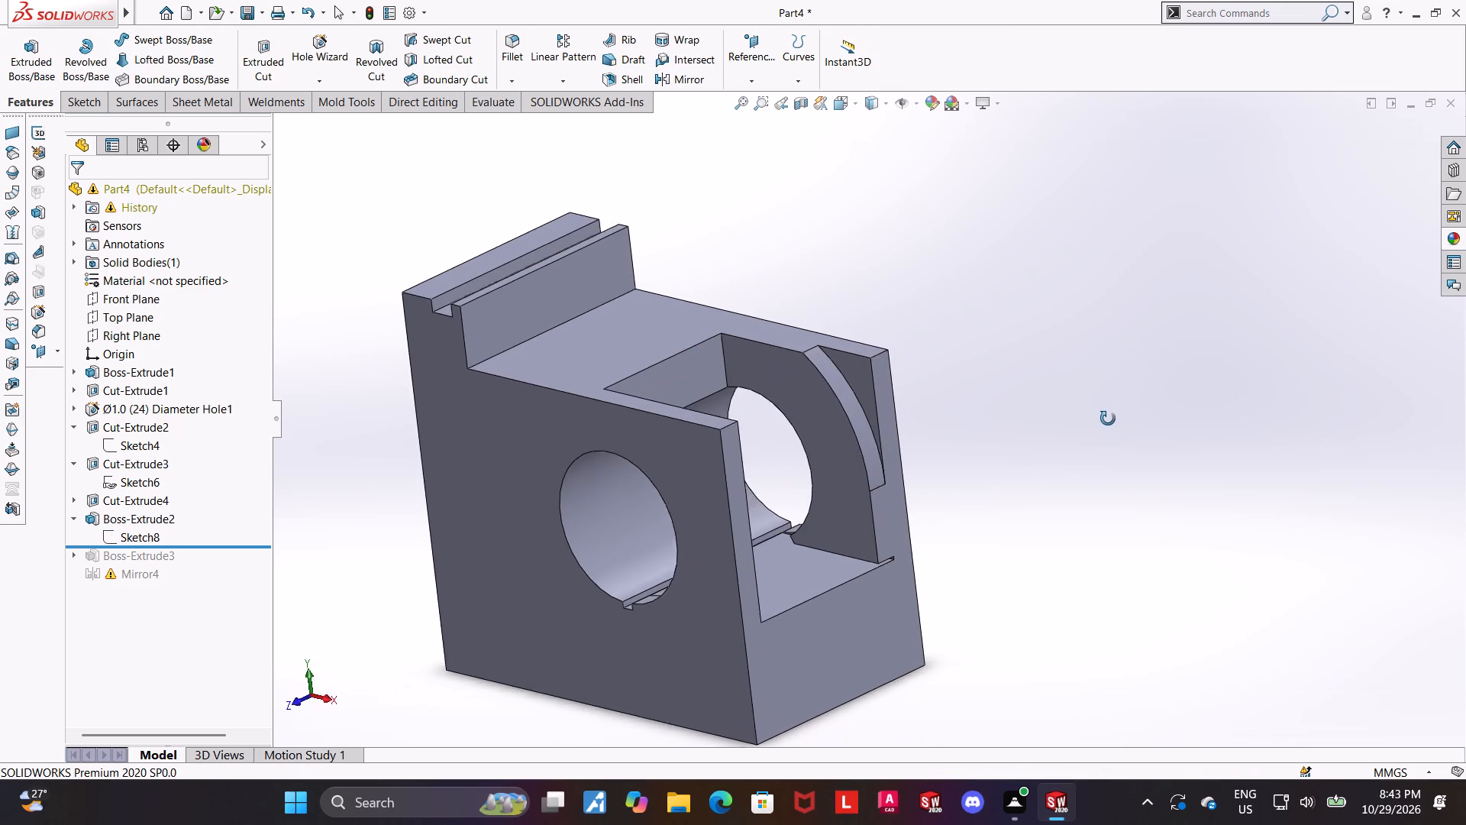
middle_drag(1108, 419, 1148, 313)
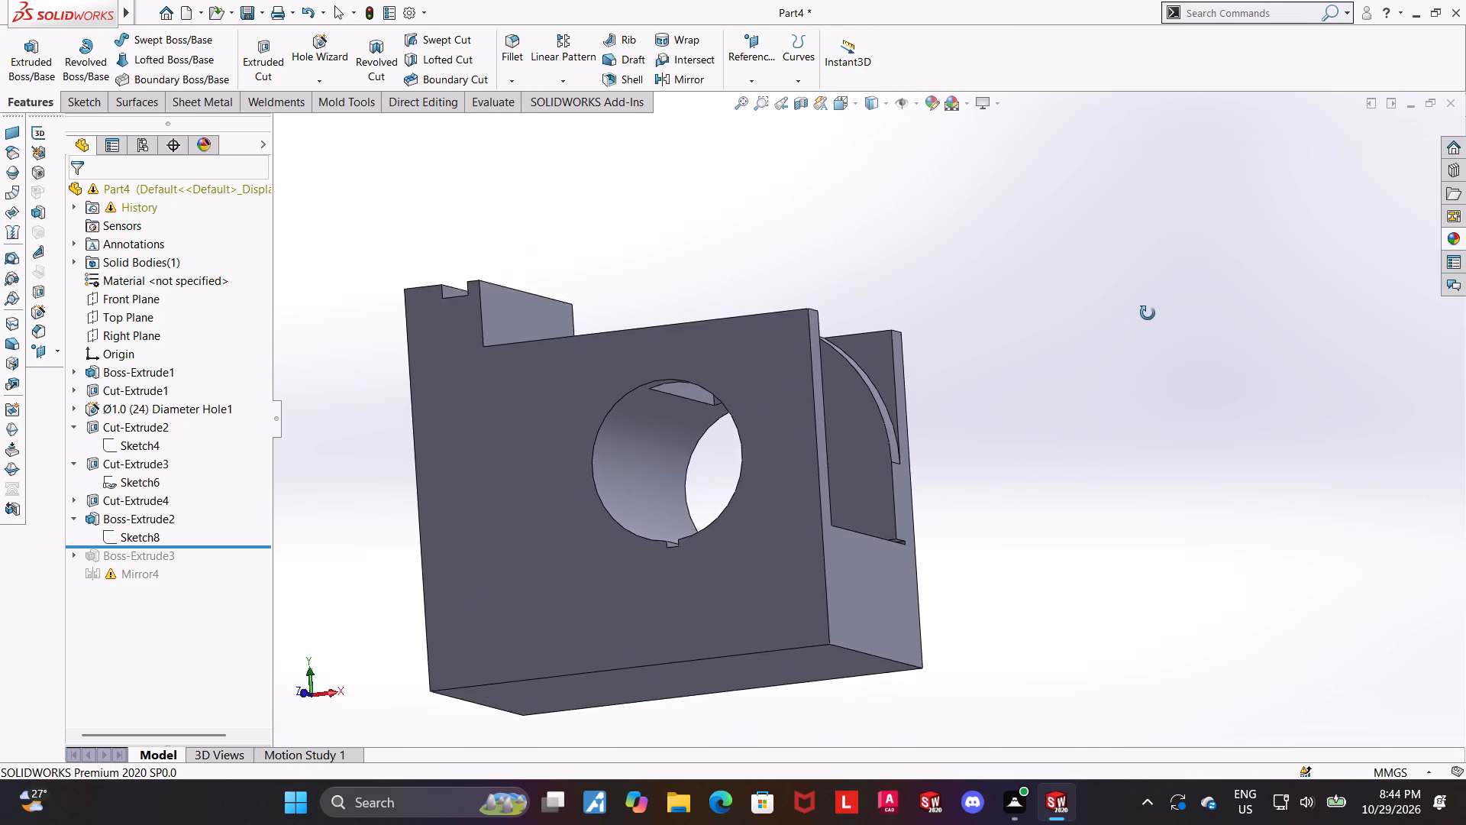
middle_drag(1148, 313, 1138, 393)
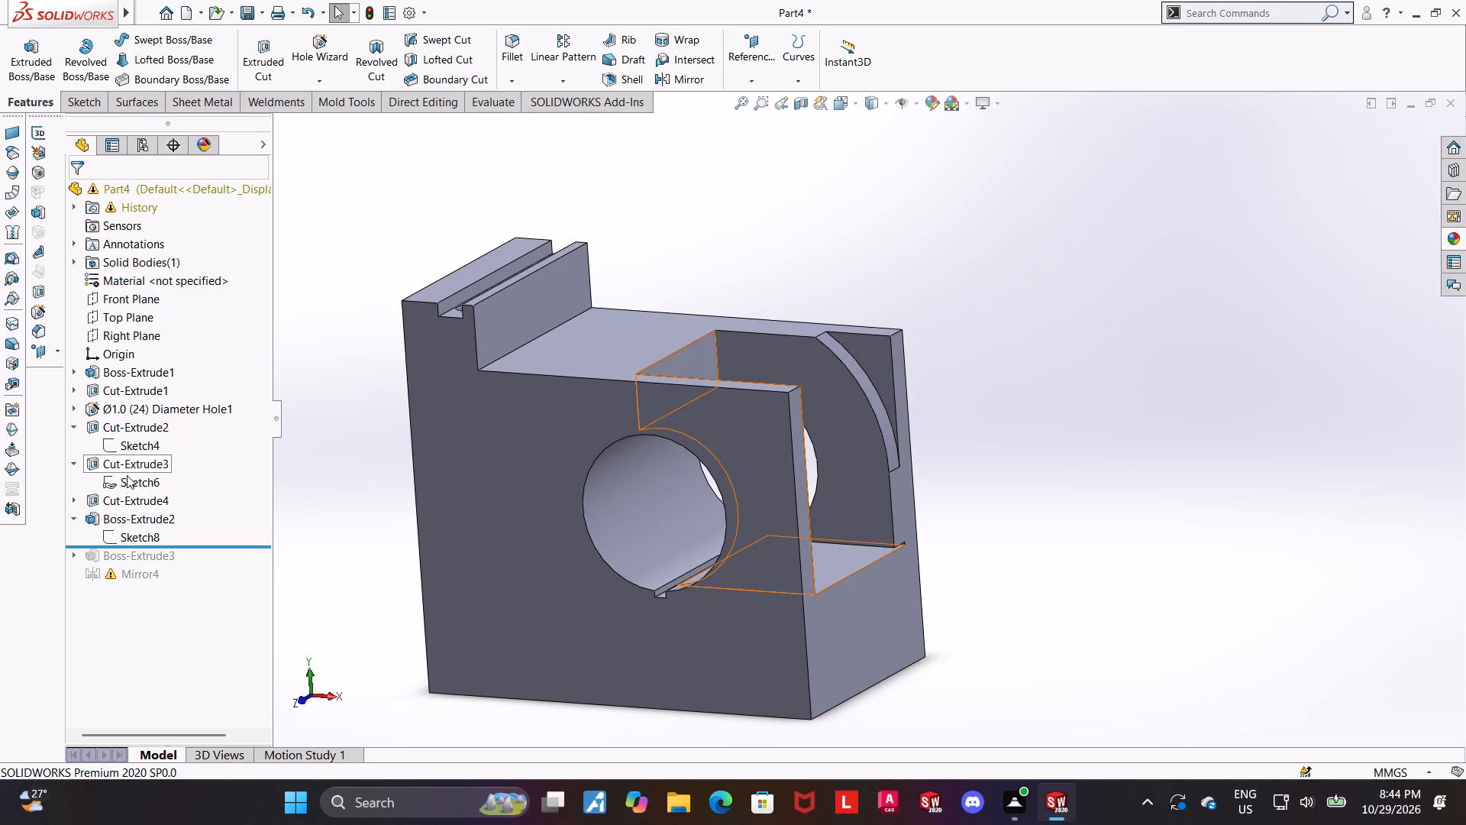
click(86, 556)
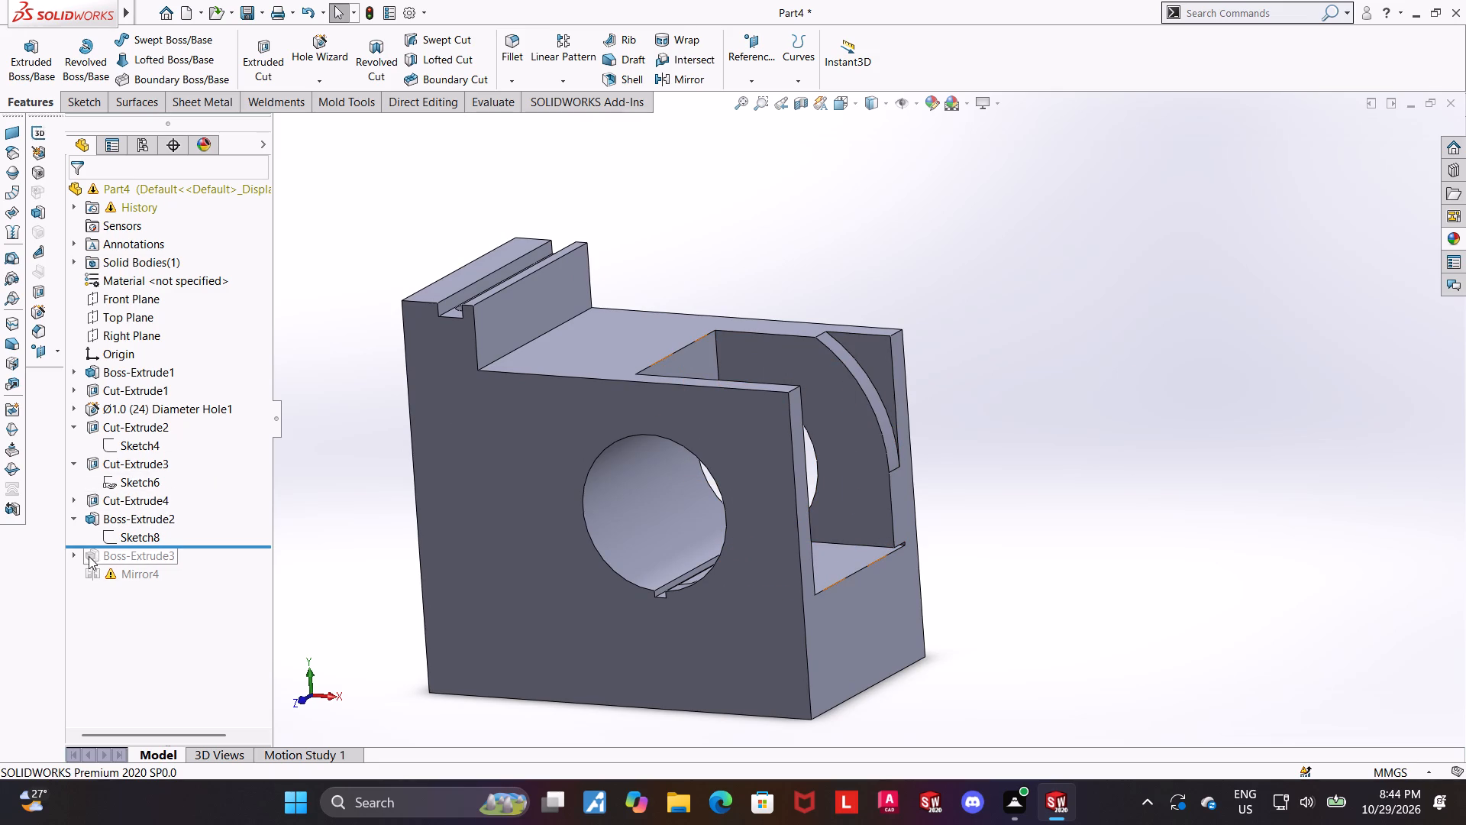
click(101, 571)
click(104, 558)
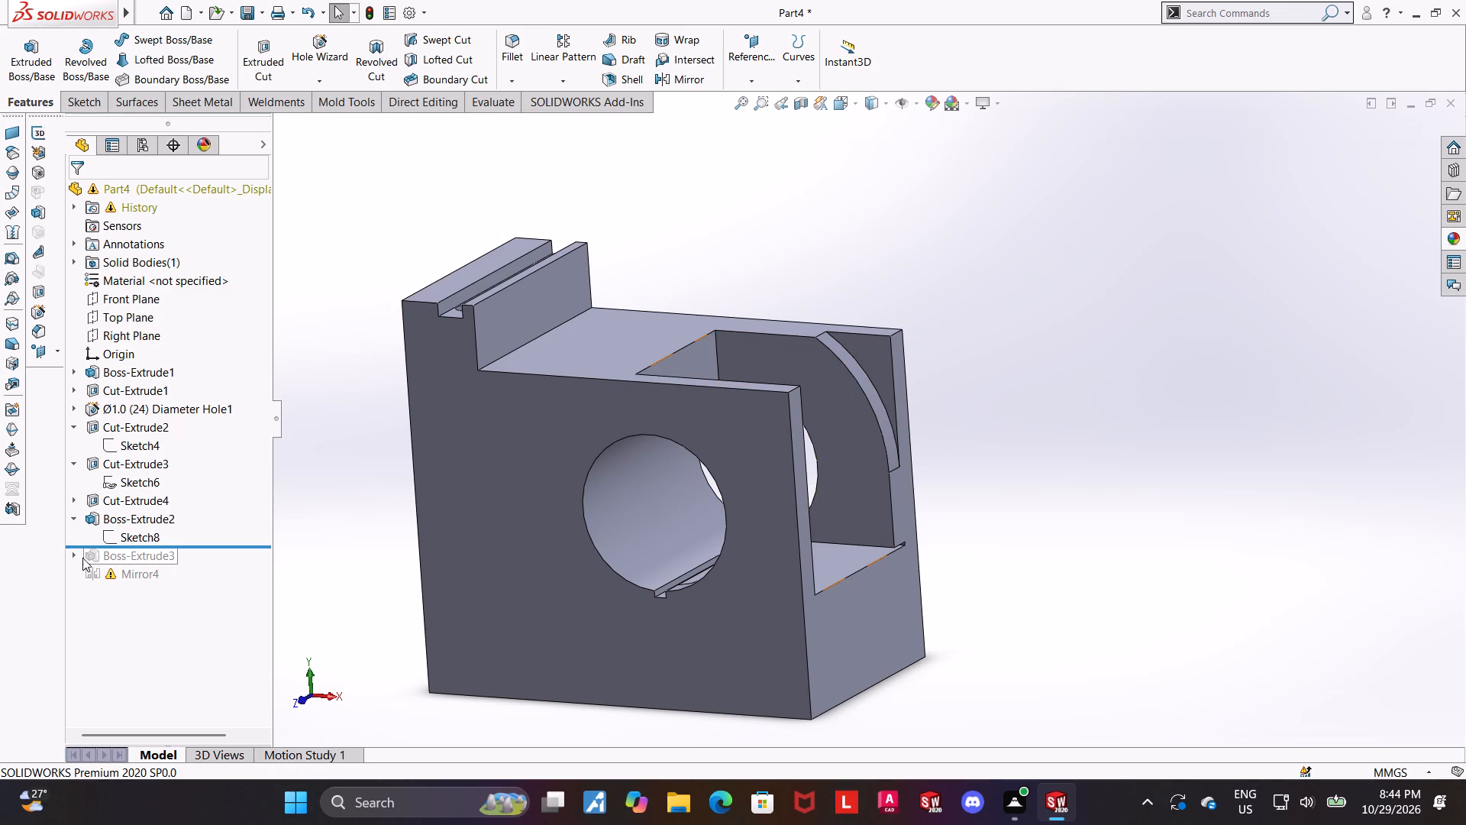
click(74, 558)
drag(94, 556, 105, 537)
right_click(118, 561)
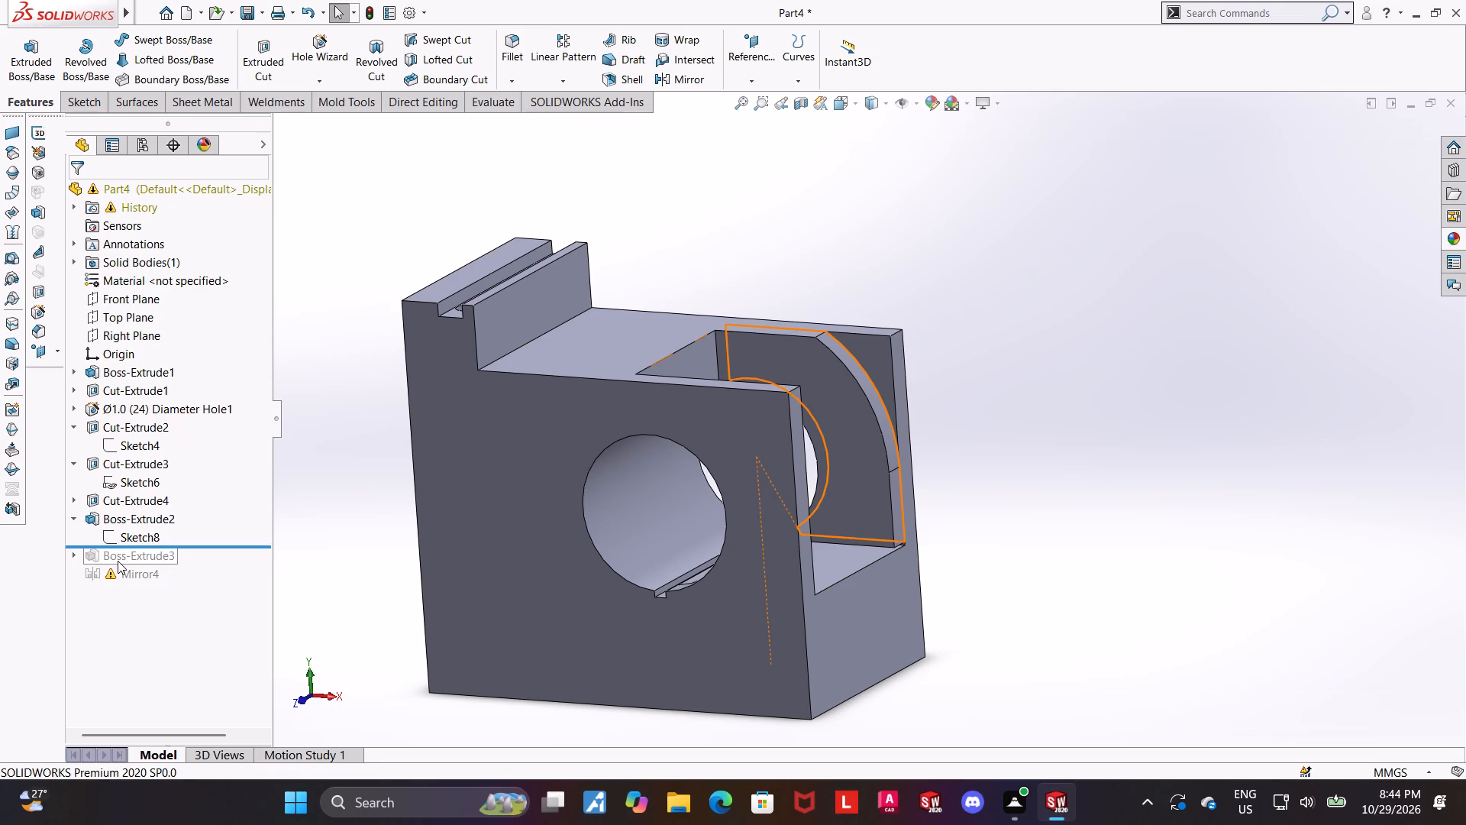
click(1151, 578)
drag(124, 556, 124, 555)
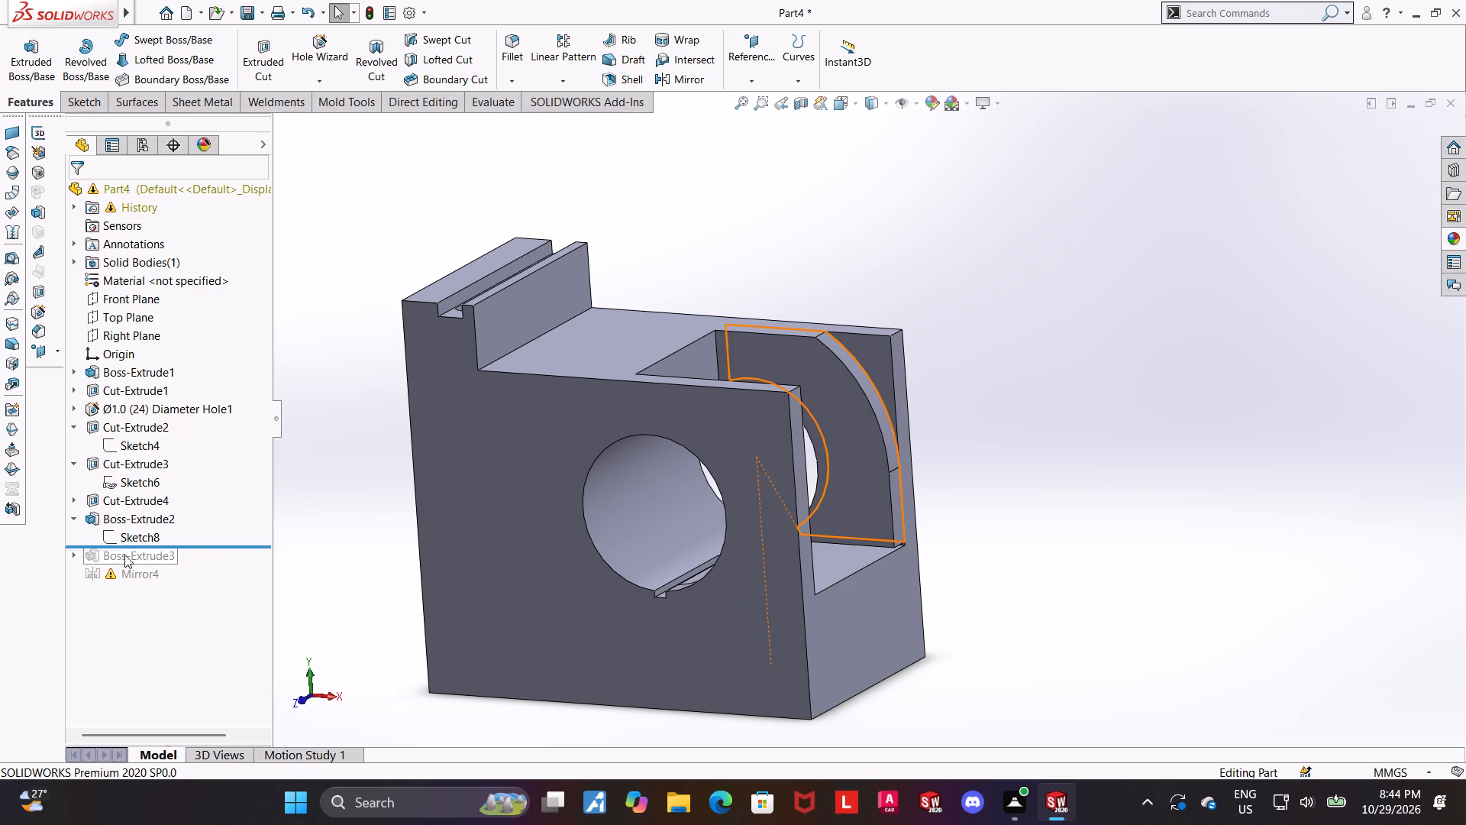
drag(124, 555, 123, 519)
click(122, 552)
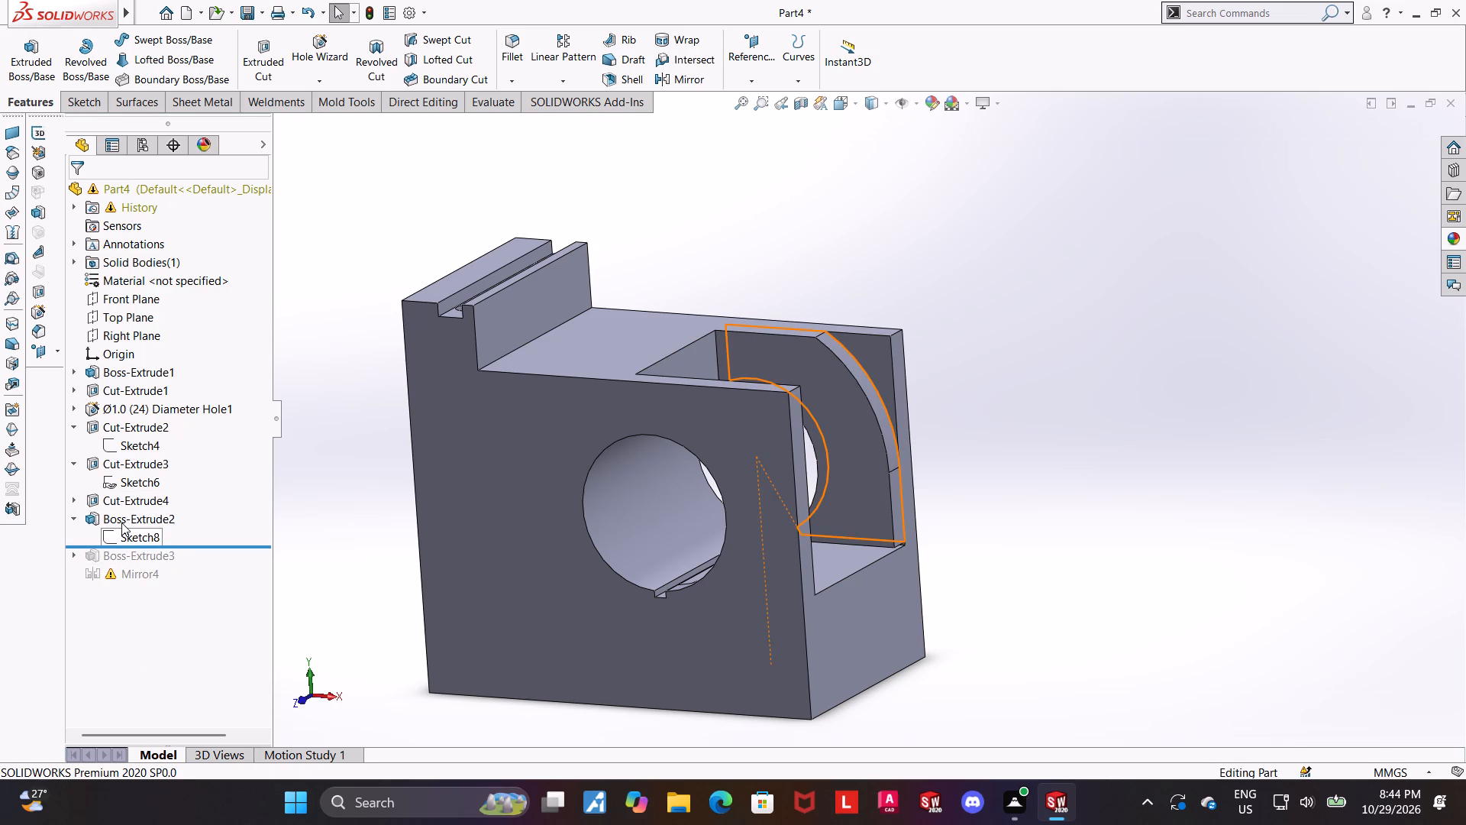
click(121, 535)
click(1103, 591)
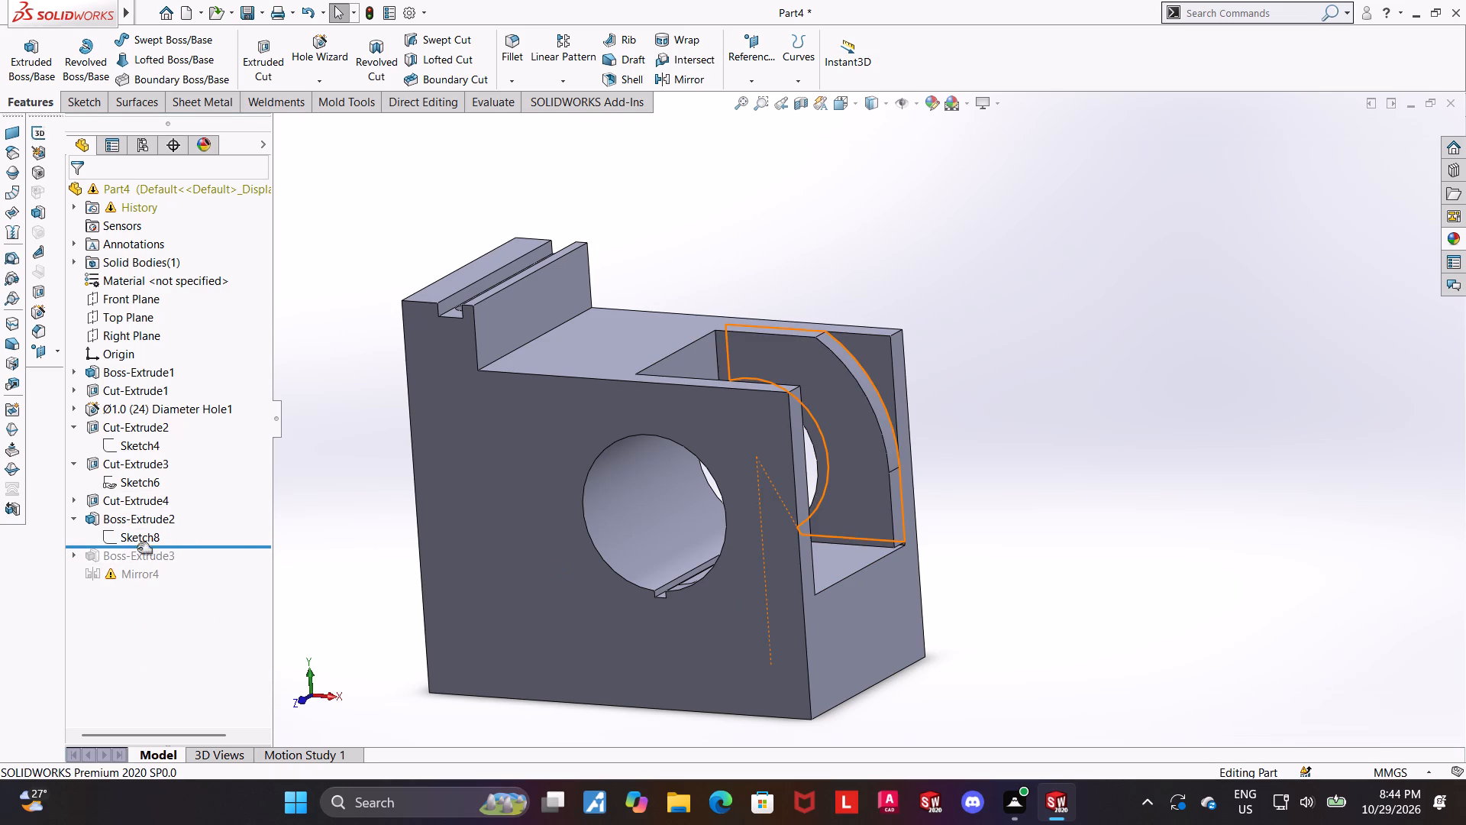
click(130, 552)
right_click(130, 552)
click(357, 565)
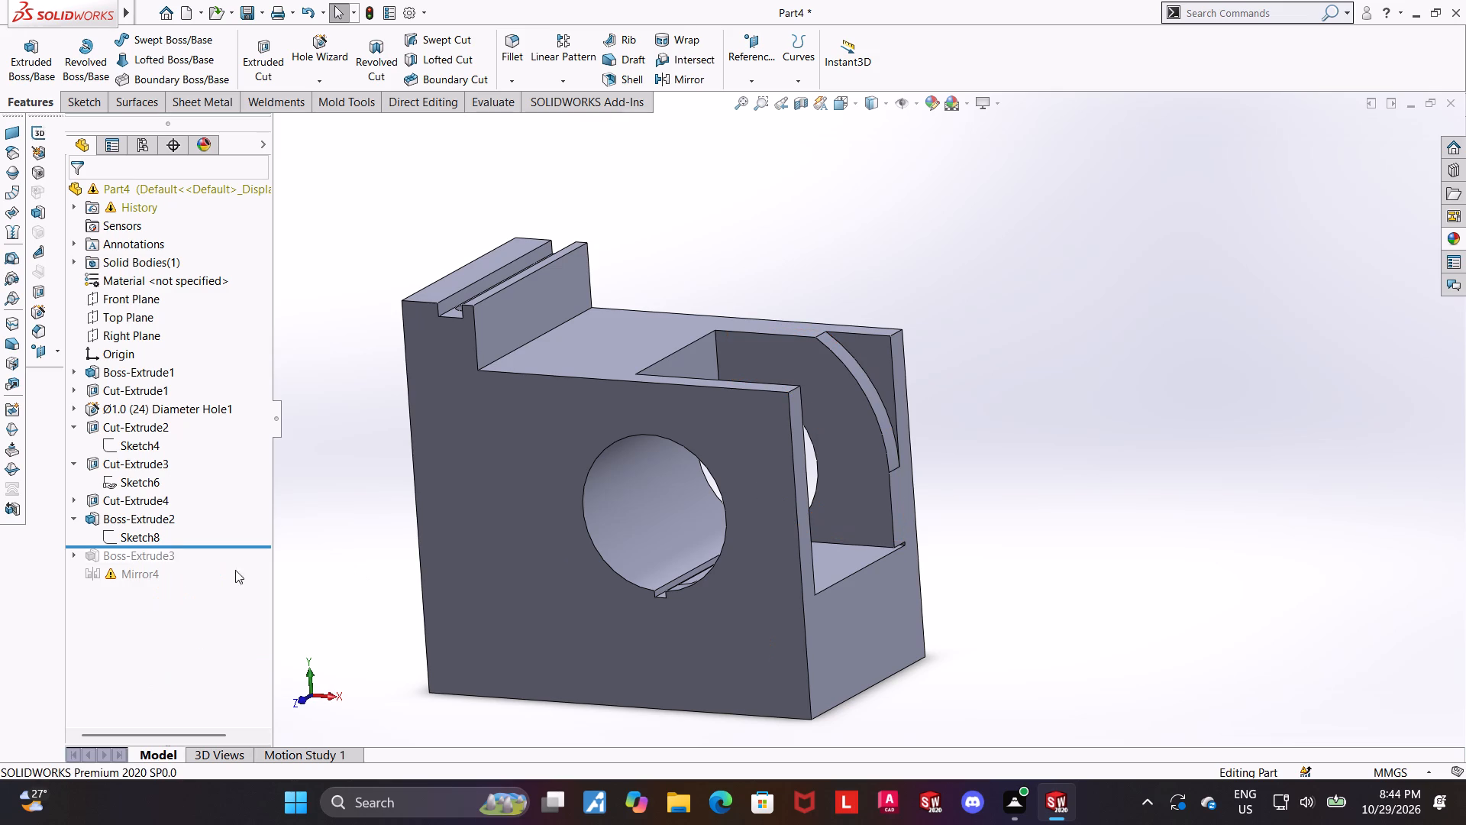
right_click(150, 561)
click(192, 567)
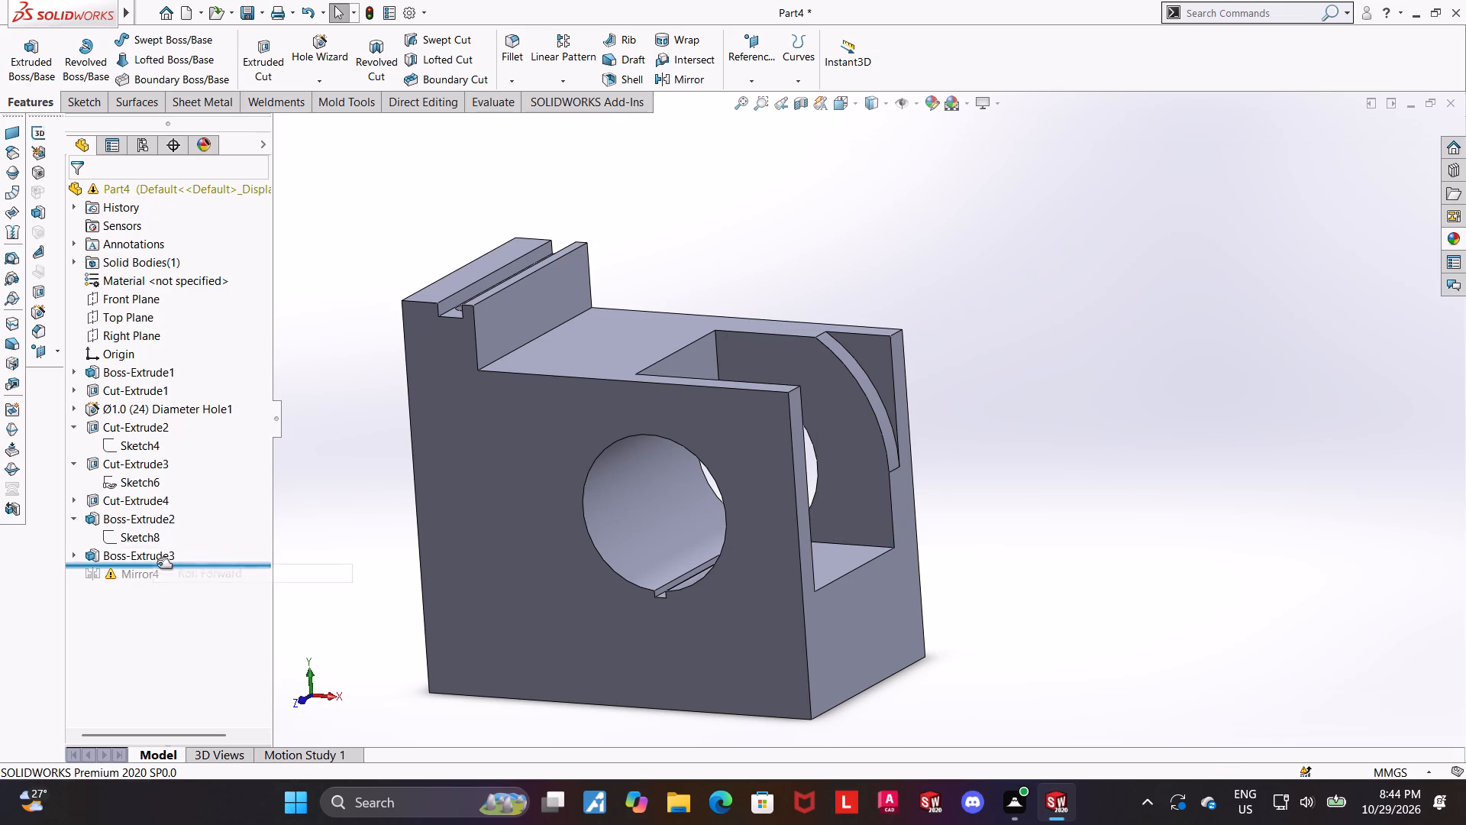
Roll the model history forward past the Mirror4 feature to restore the mirrored corner piece.
middle_drag(1036, 597, 1016, 616)
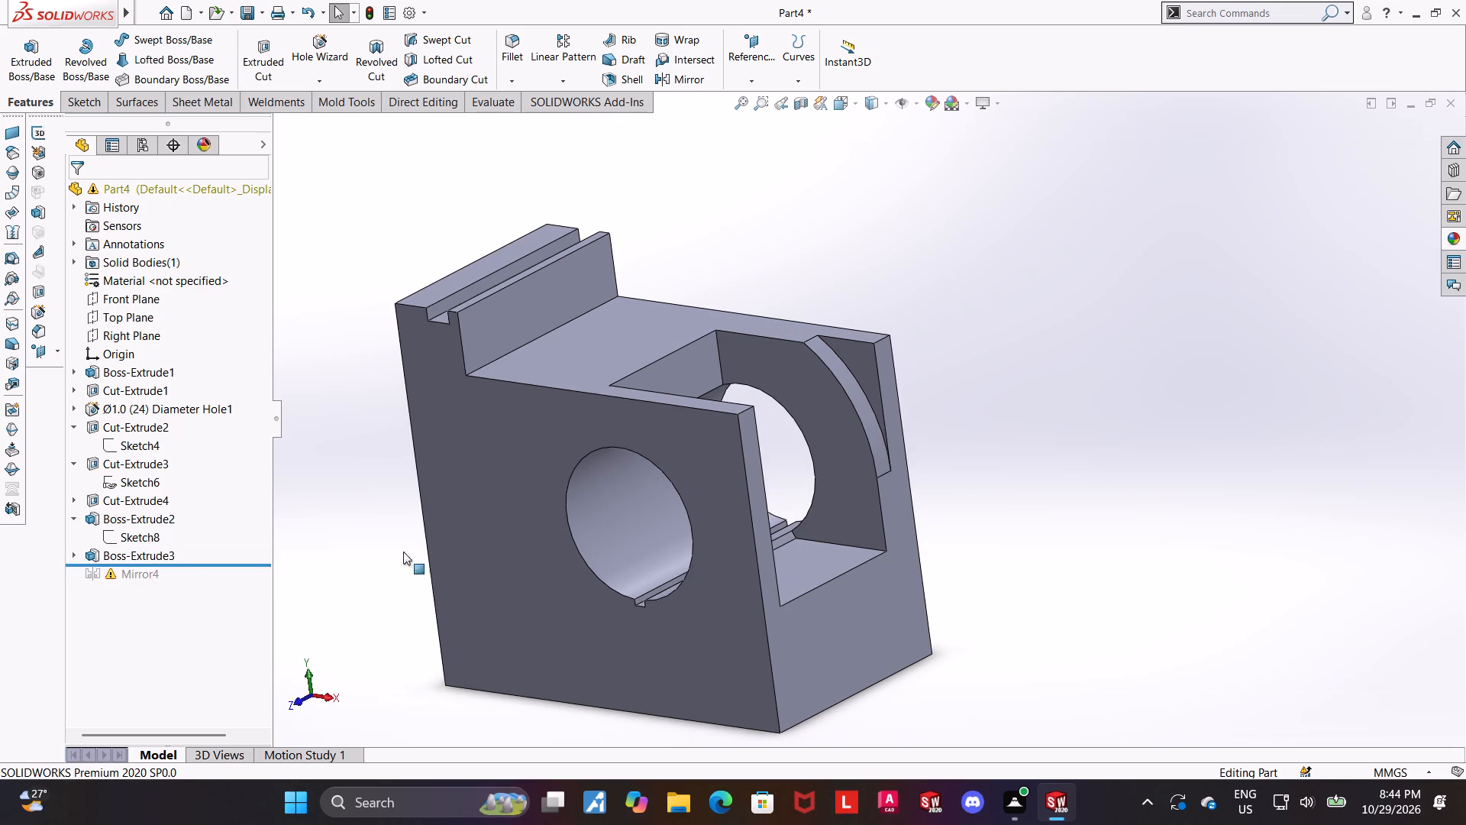
right_click(134, 574)
click(165, 582)
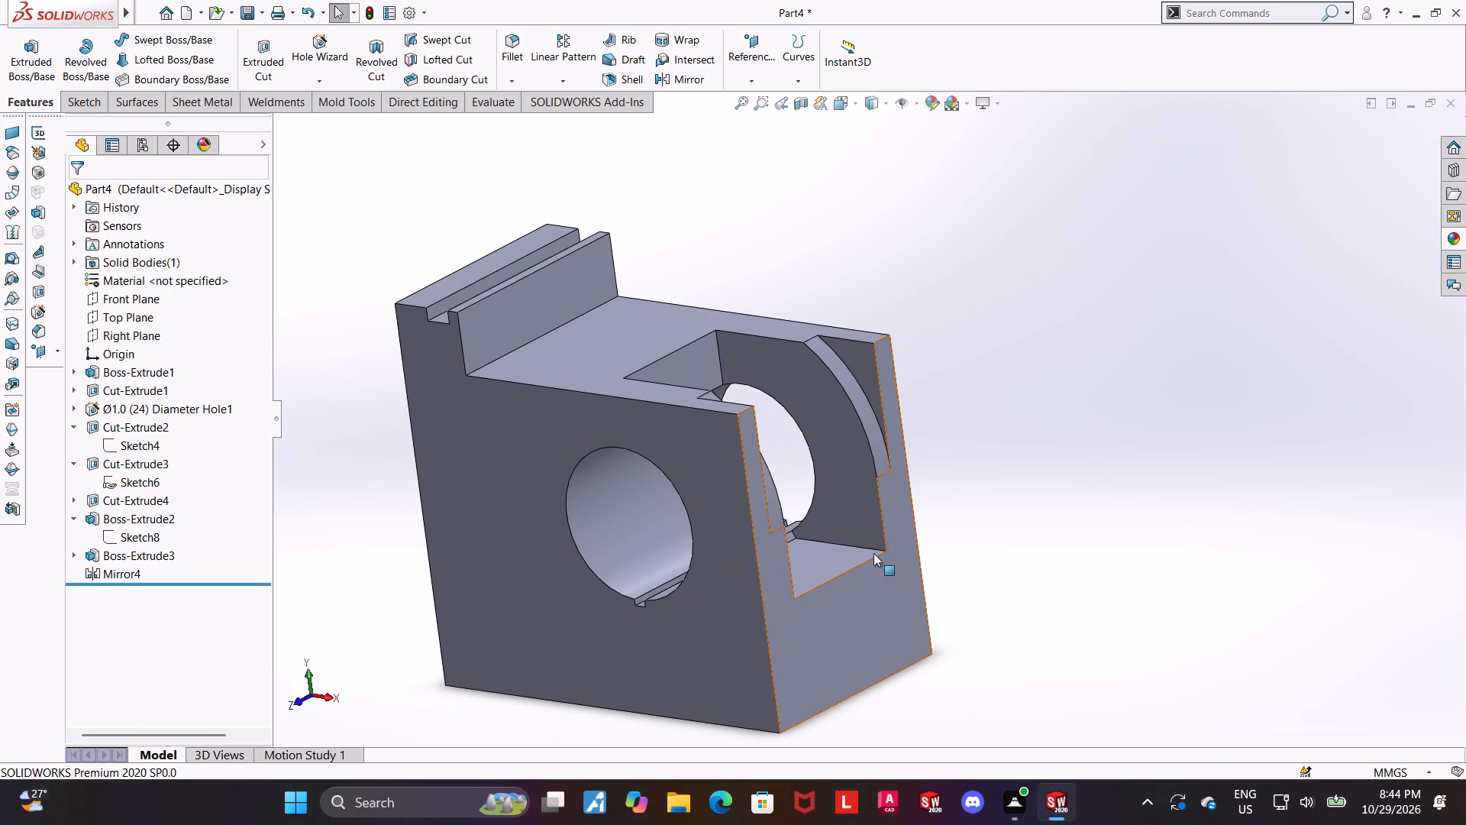
Examine the rebuilt pocket, the corner pieces on both side walls and the keyed bore from several angles.
click(973, 535)
middle_drag(977, 535, 1016, 469)
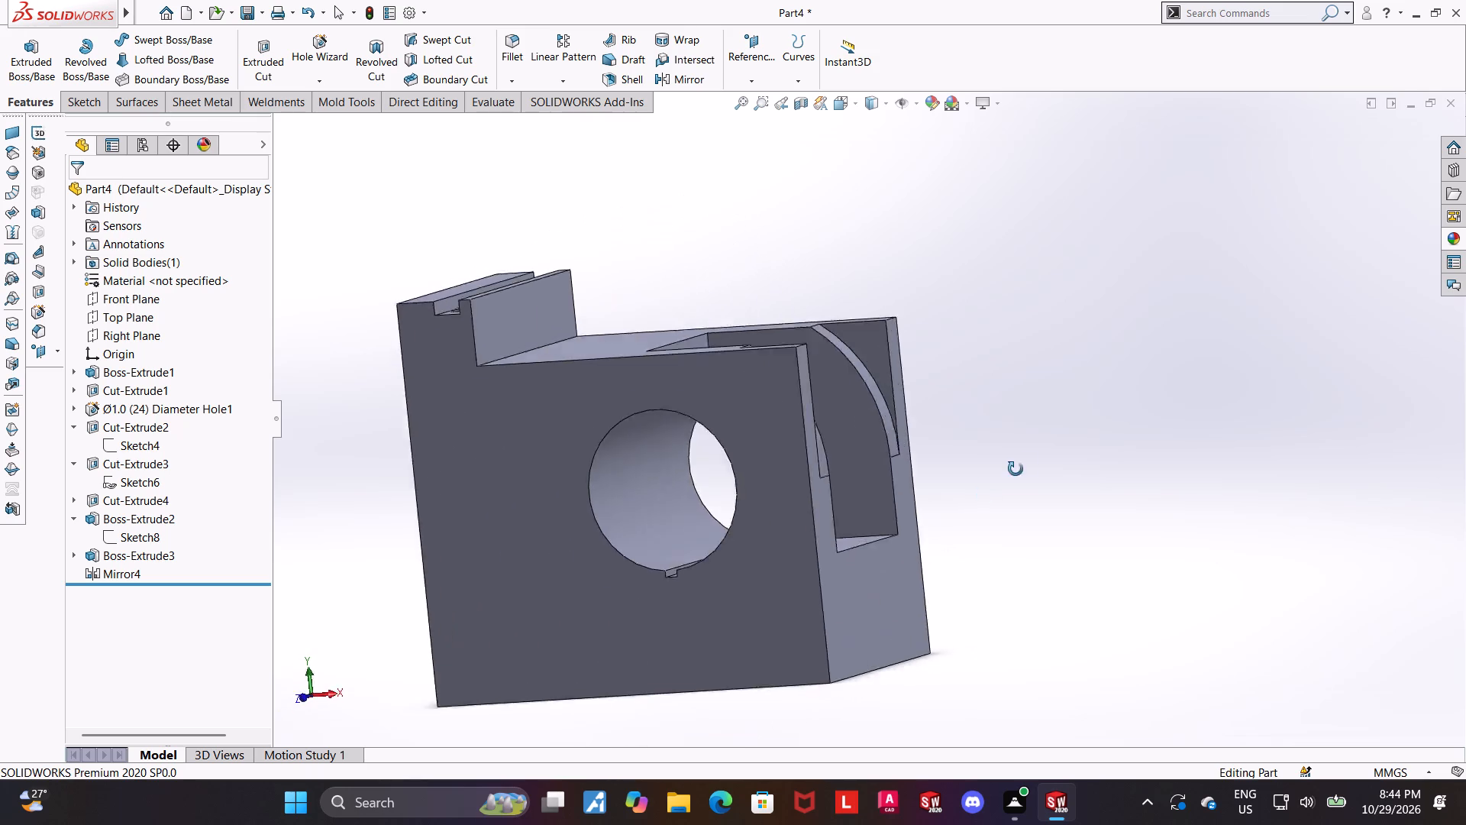
middle_drag(1016, 469, 1003, 550)
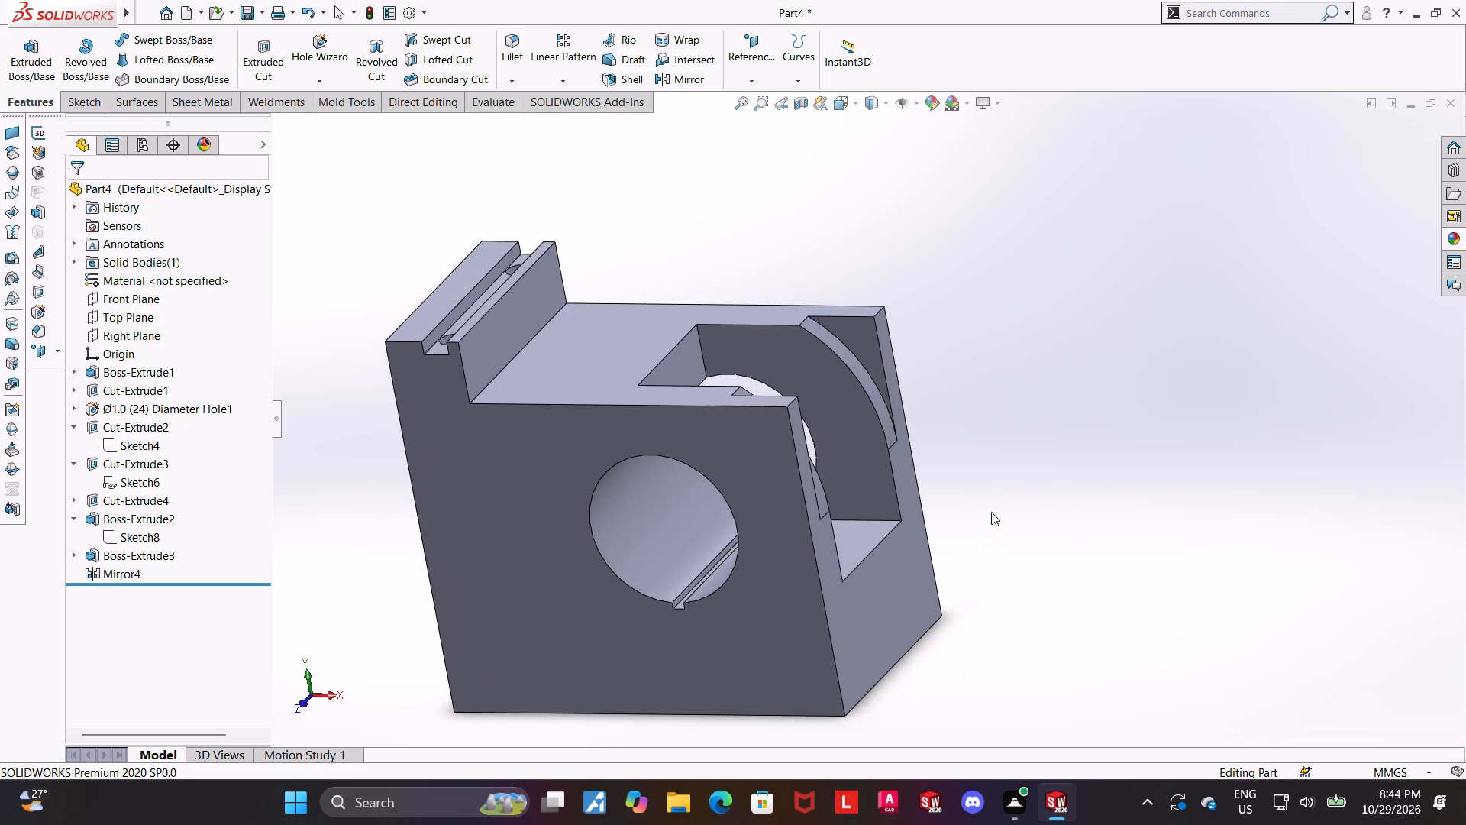
scroll(838, 419, down, 3)
middle_drag(874, 508, 860, 566)
middle_drag(999, 590, 964, 602)
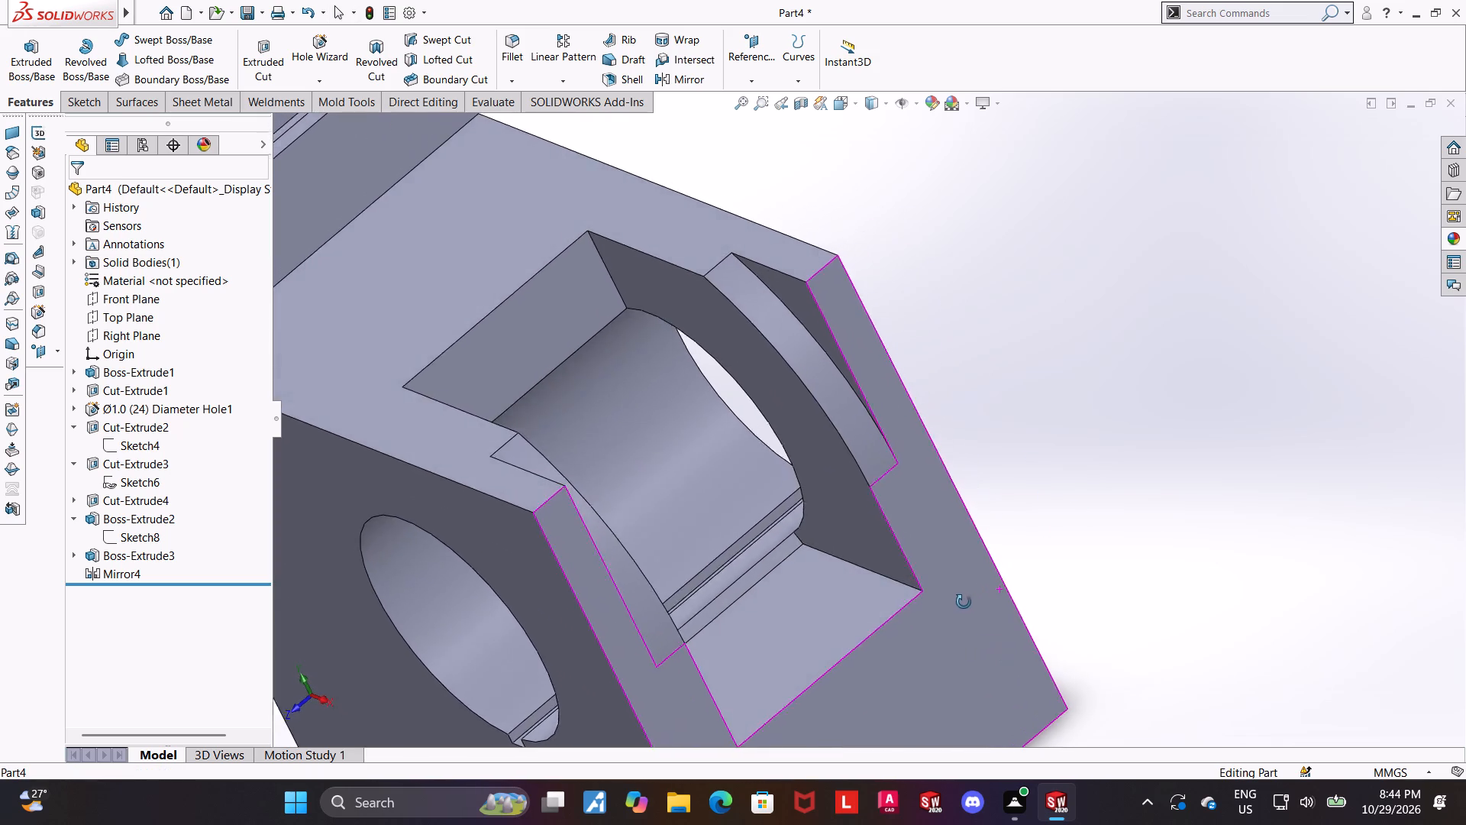
middle_drag(964, 602, 1029, 512)
scroll(1079, 538, up, 2)
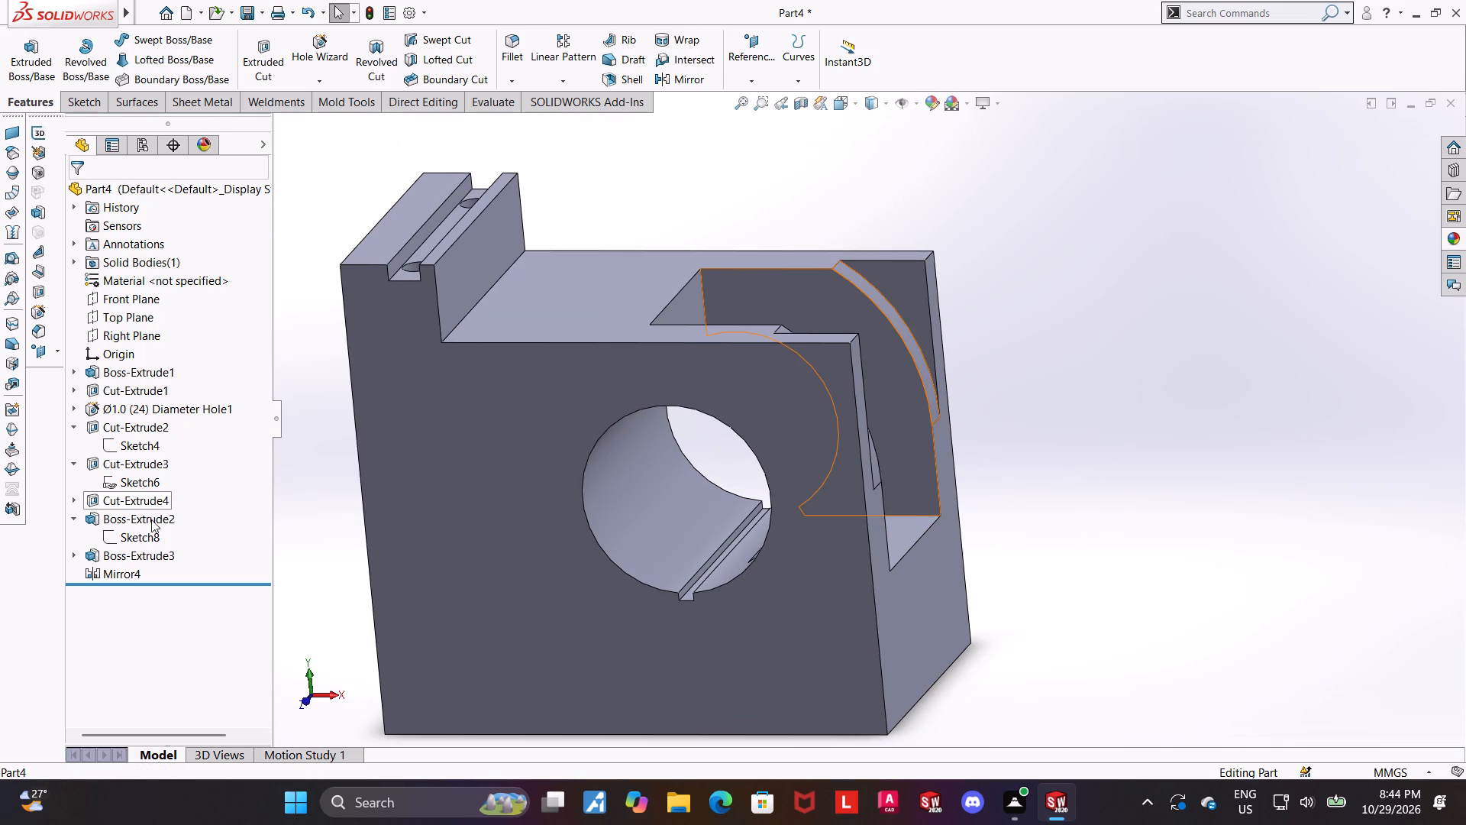
Review the first corner boss's profile sketch, Sketch8, and its dimensions face-on, and exit it without edits.
click(140, 528)
middle_drag(887, 434, 903, 409)
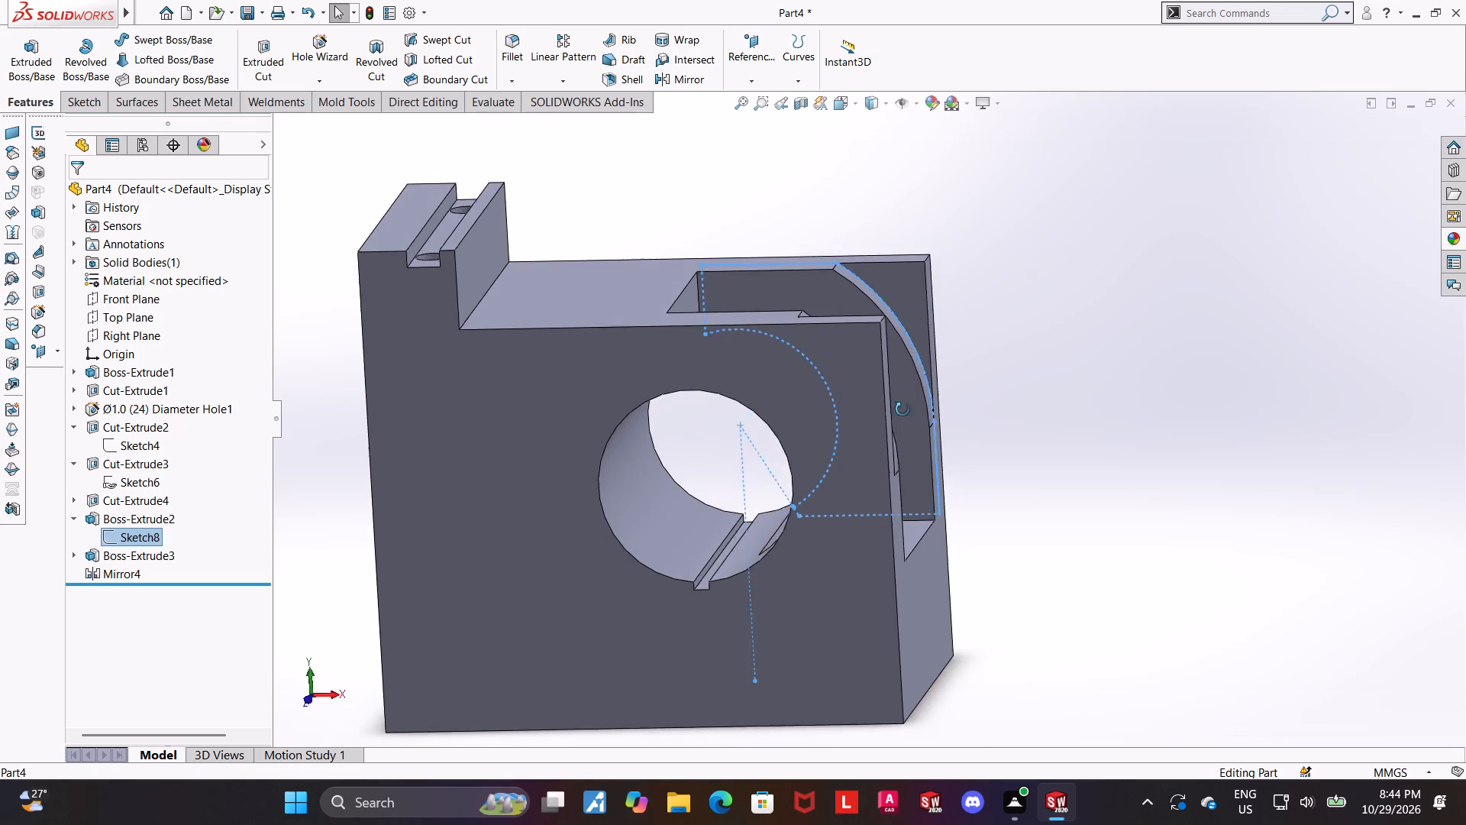
middle_drag(903, 409, 893, 391)
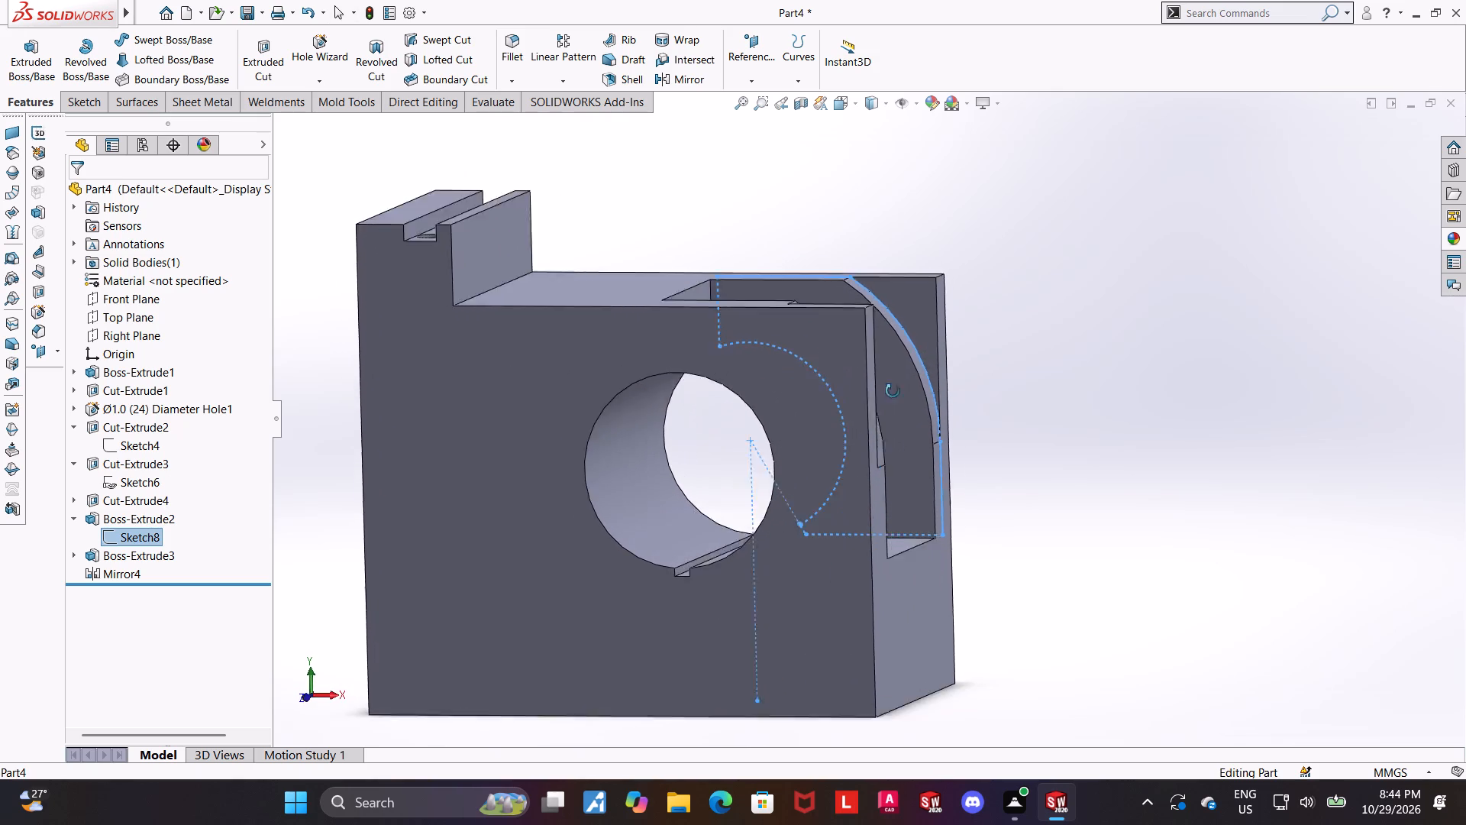
middle_drag(893, 391, 910, 393)
click(120, 530)
click(140, 485)
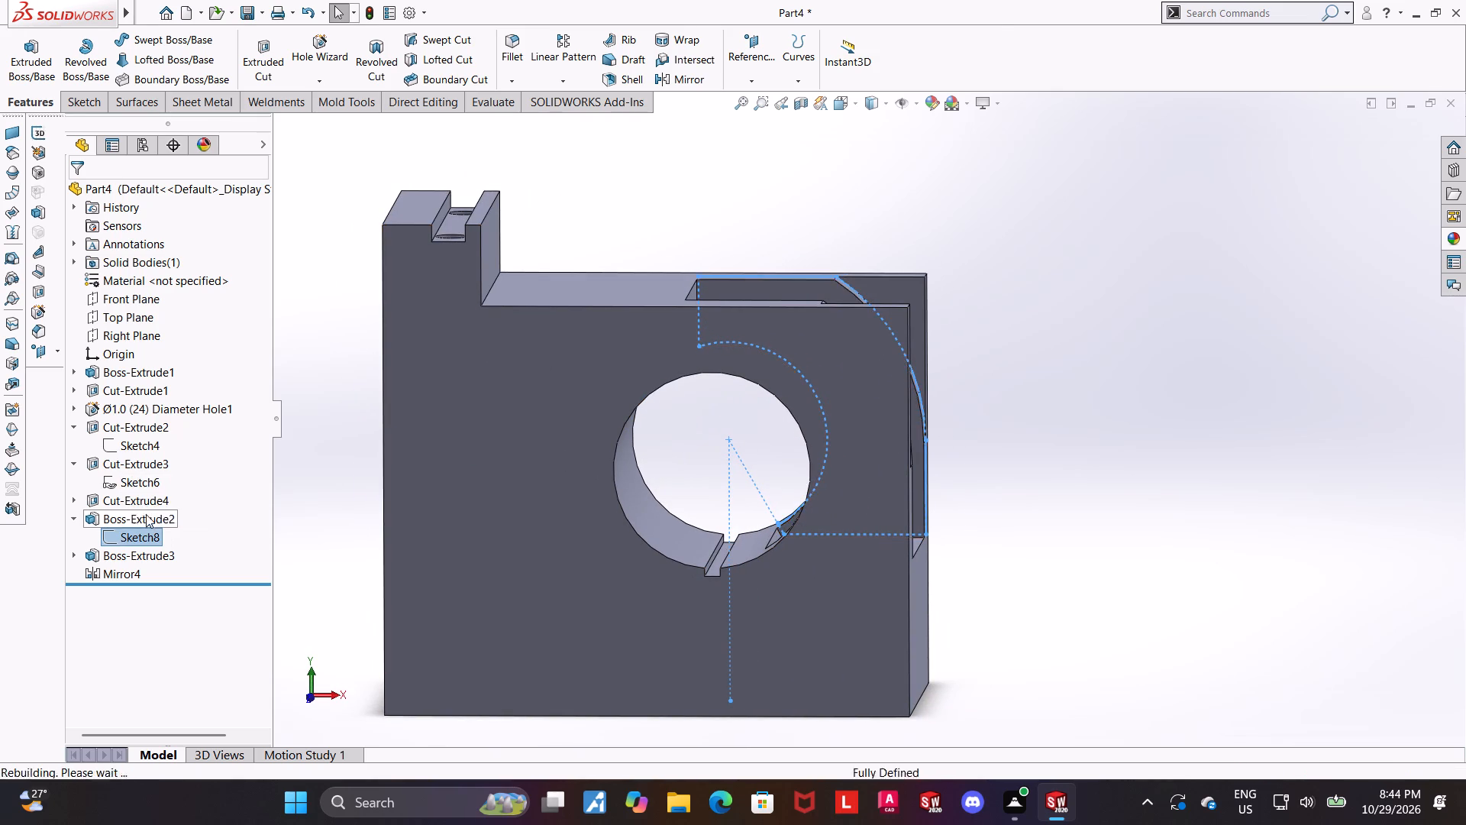
click(150, 534)
click(185, 513)
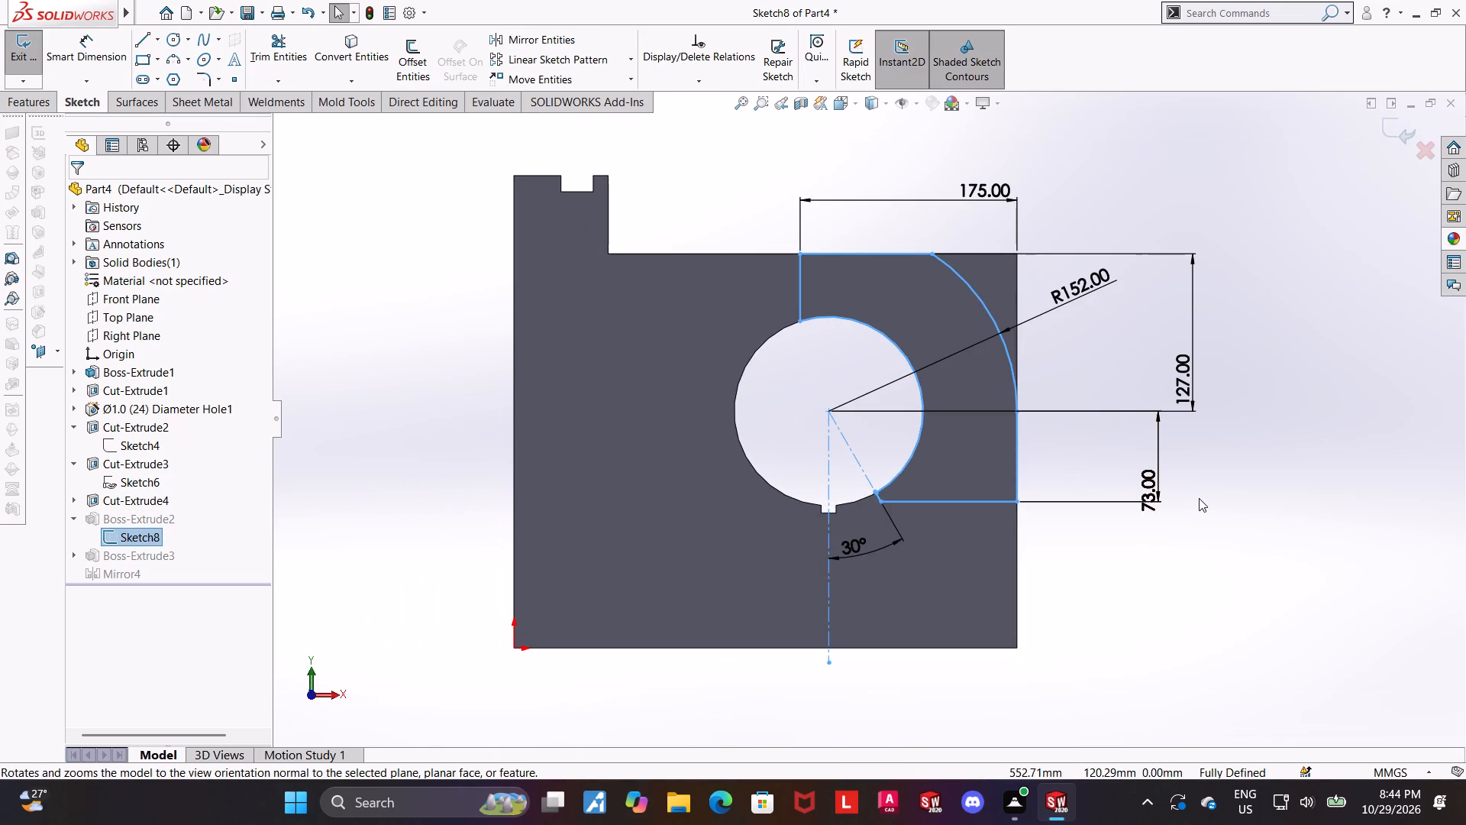
scroll(1211, 454, down, 1)
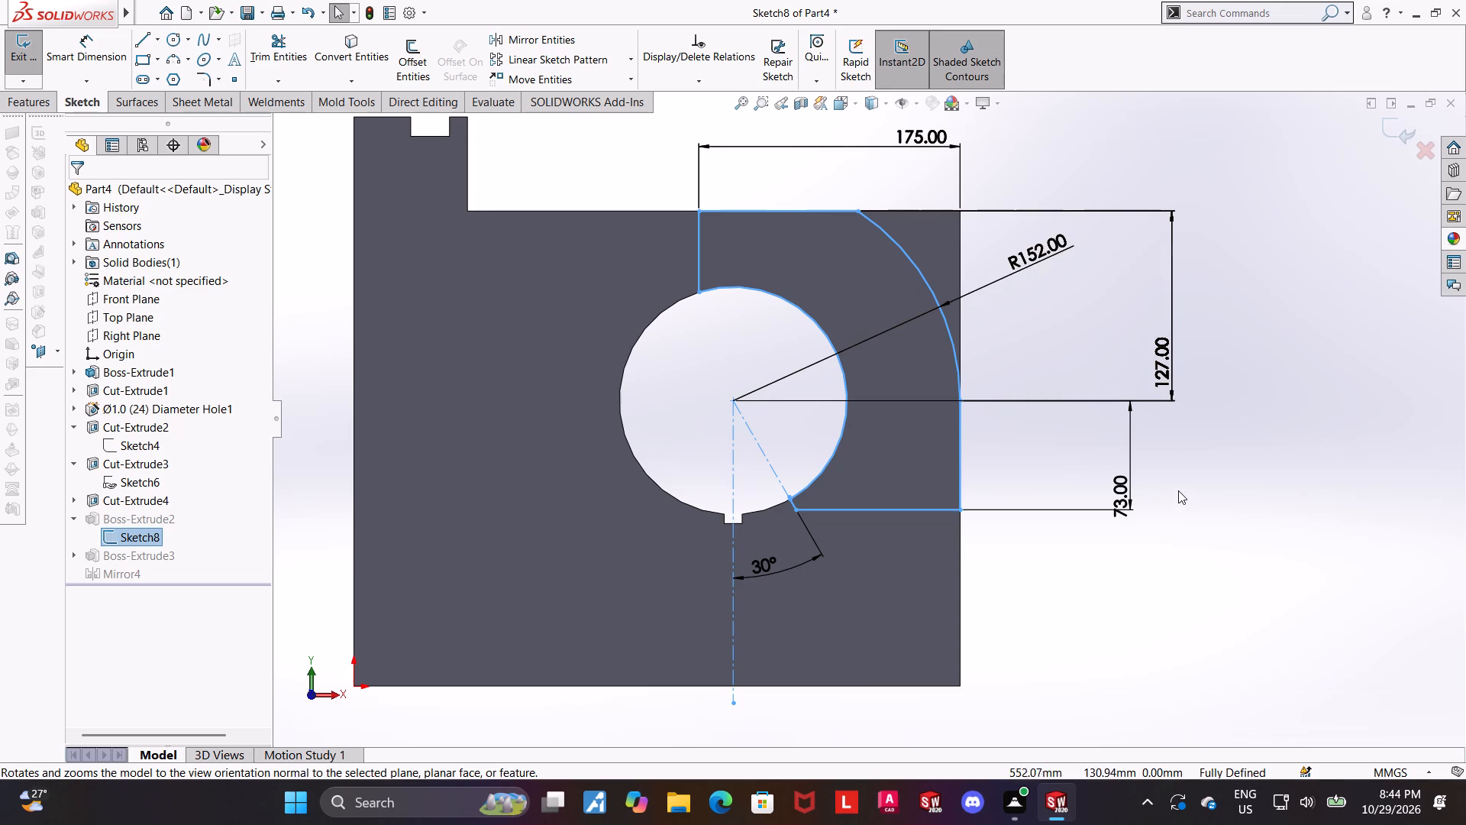
middle_drag(1240, 429, 1222, 442)
scroll(1243, 406, up, 3)
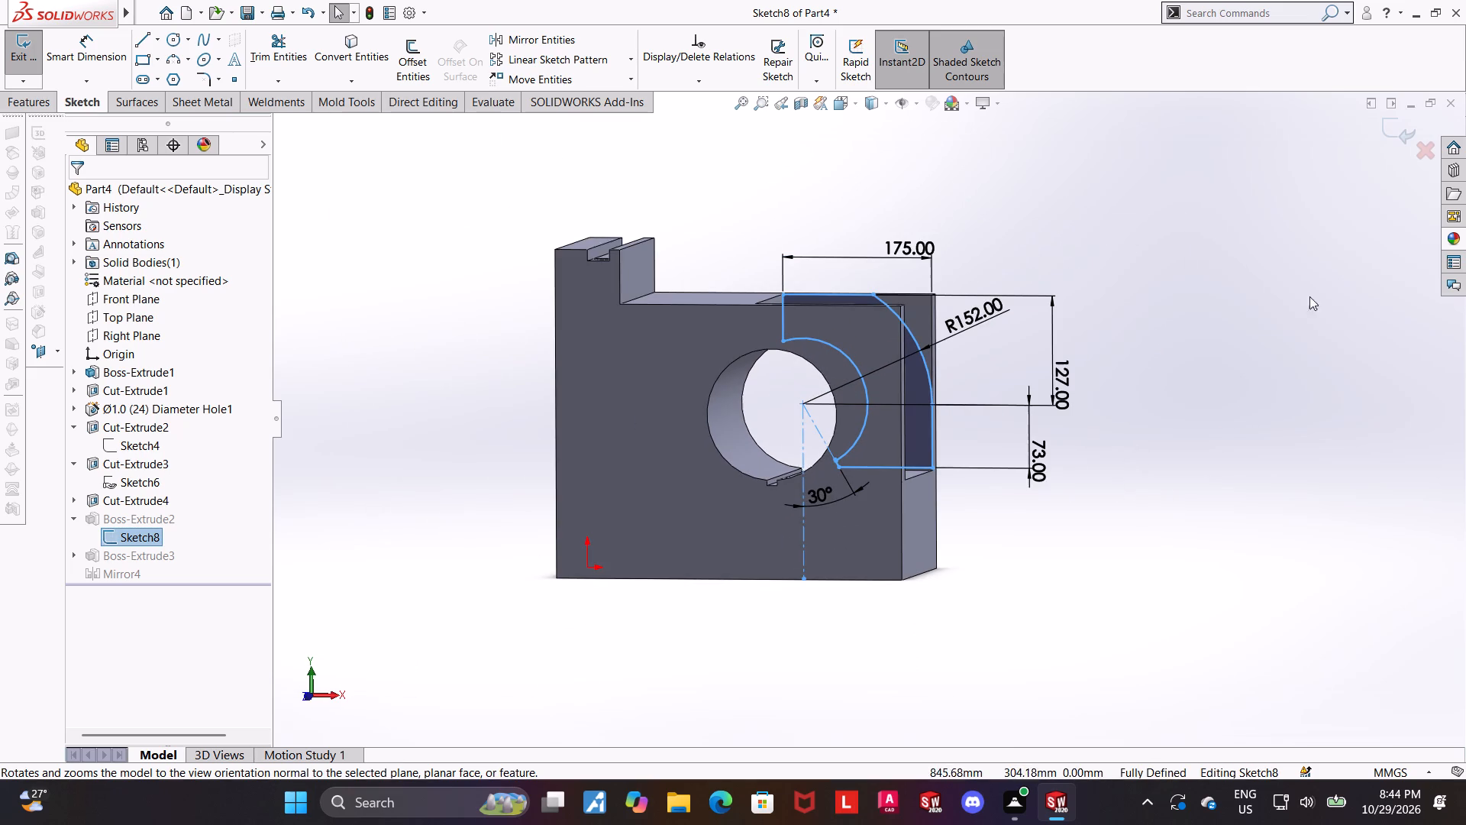
click(1399, 127)
Inspect the pocket between the side walls together with the sketch used by Cut-Extrude4.
scroll(970, 382, down, 3)
middle_drag(917, 437, 864, 474)
scroll(873, 497, up, 1)
scroll(848, 518, down, 5)
middle_drag(839, 468, 854, 469)
scroll(855, 467, up, 6)
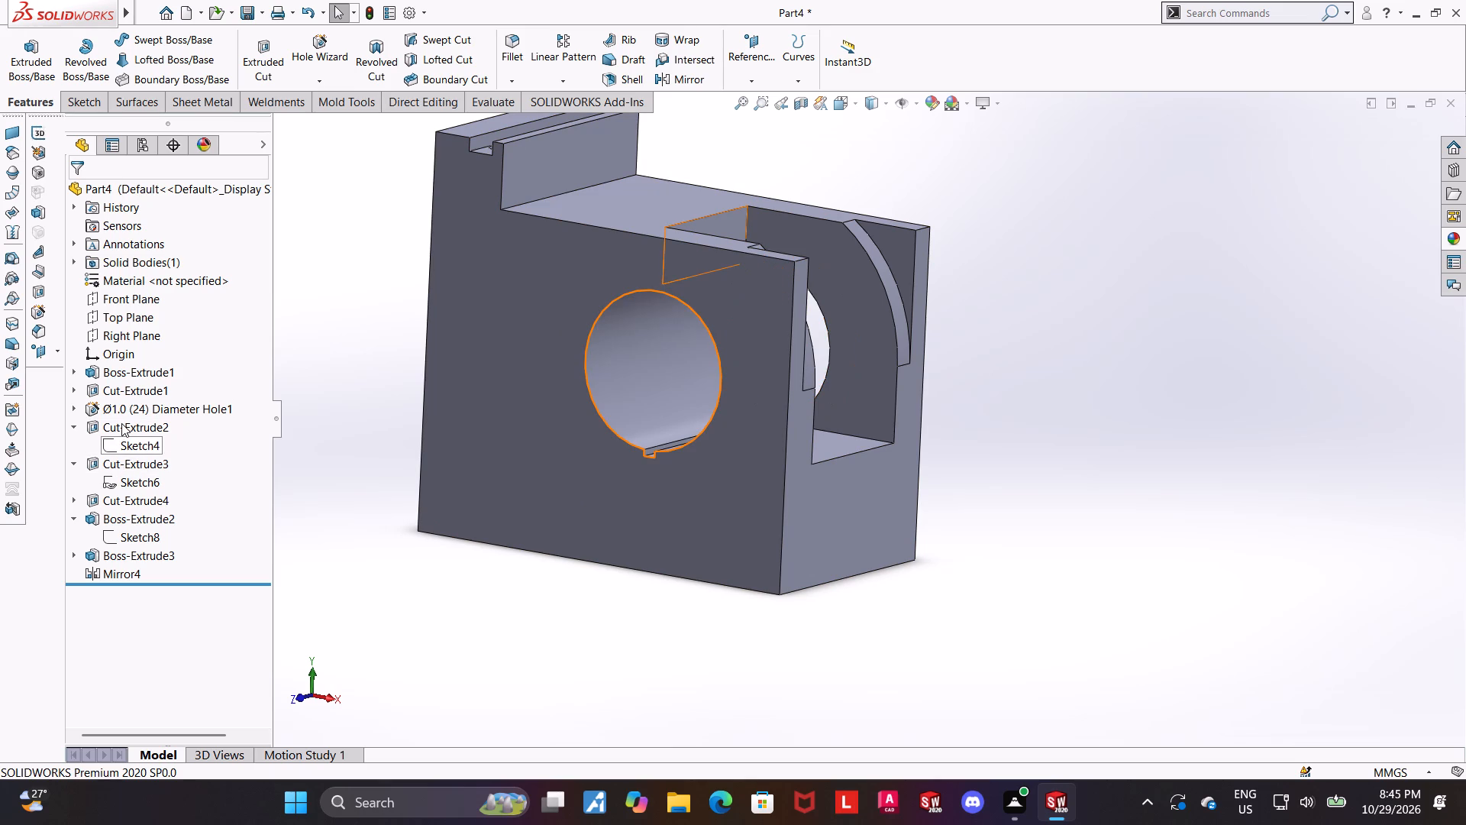
click(76, 494)
click(121, 522)
middle_drag(1039, 371, 968, 389)
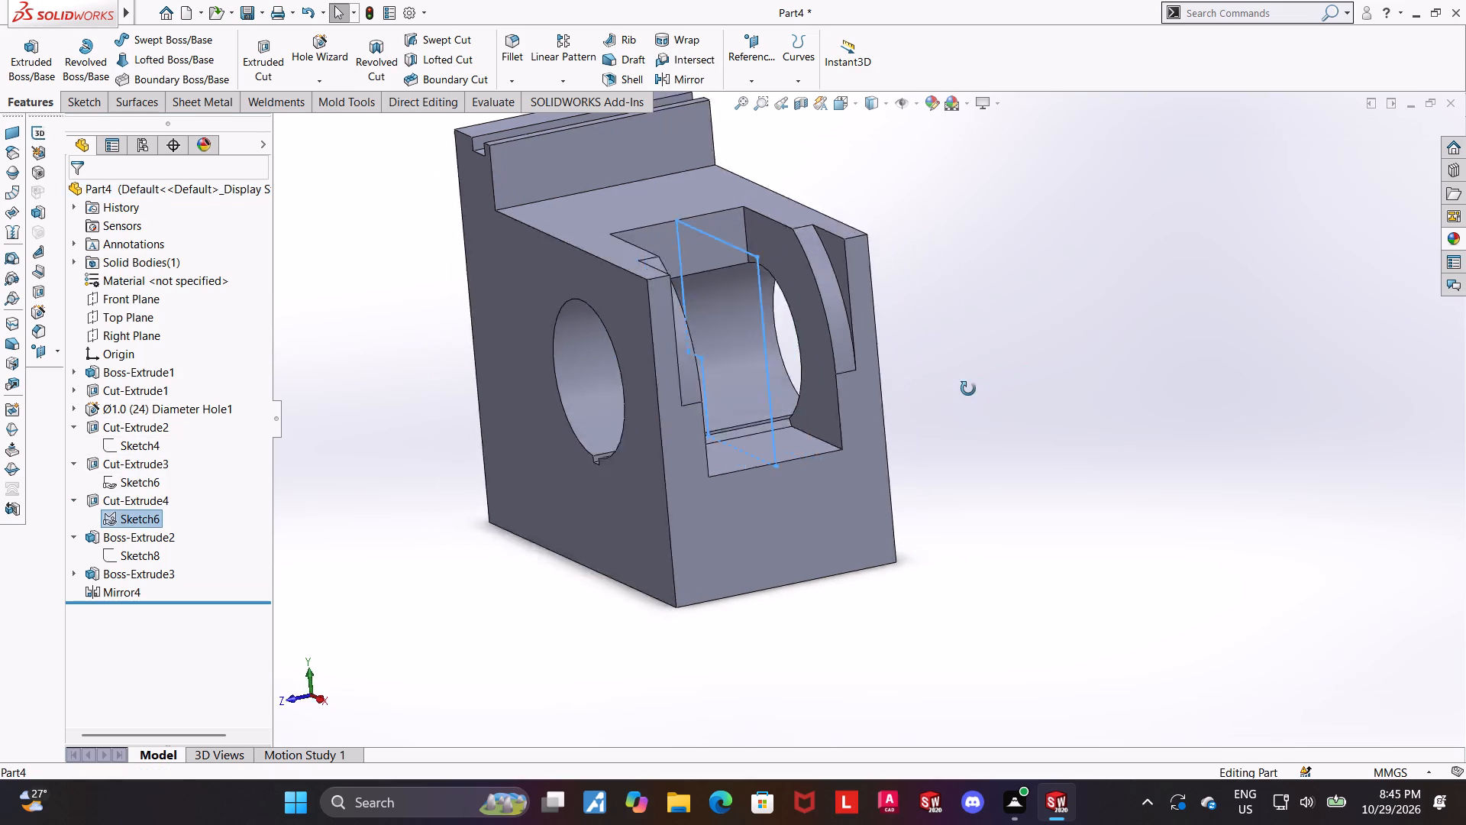
middle_drag(968, 389, 1058, 357)
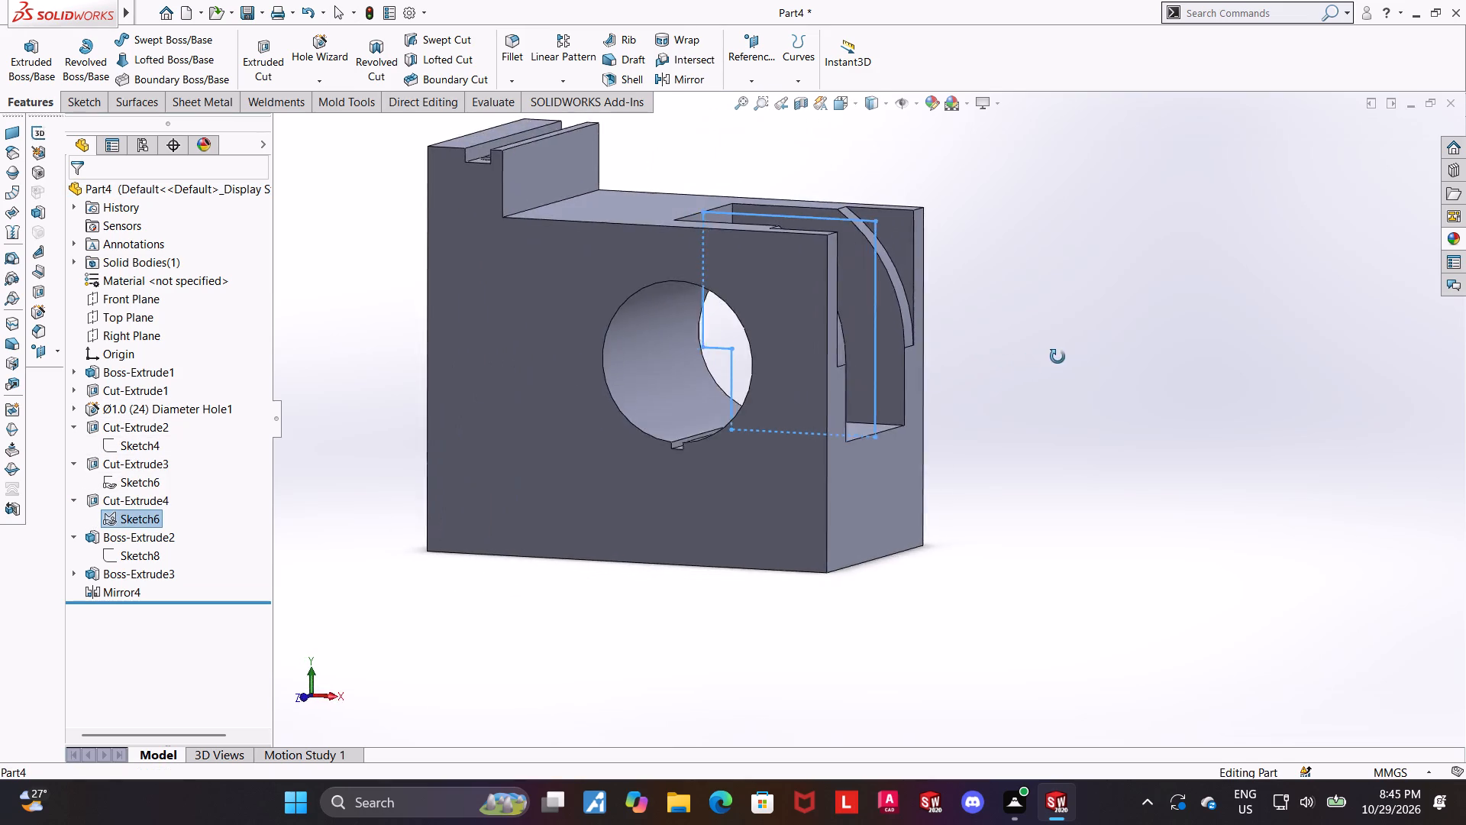
middle_drag(1058, 357, 1070, 383)
Open Sketch6, the pocket profile under Cut-Extrude3, for editing and view it normal to its plane.
click(137, 517)
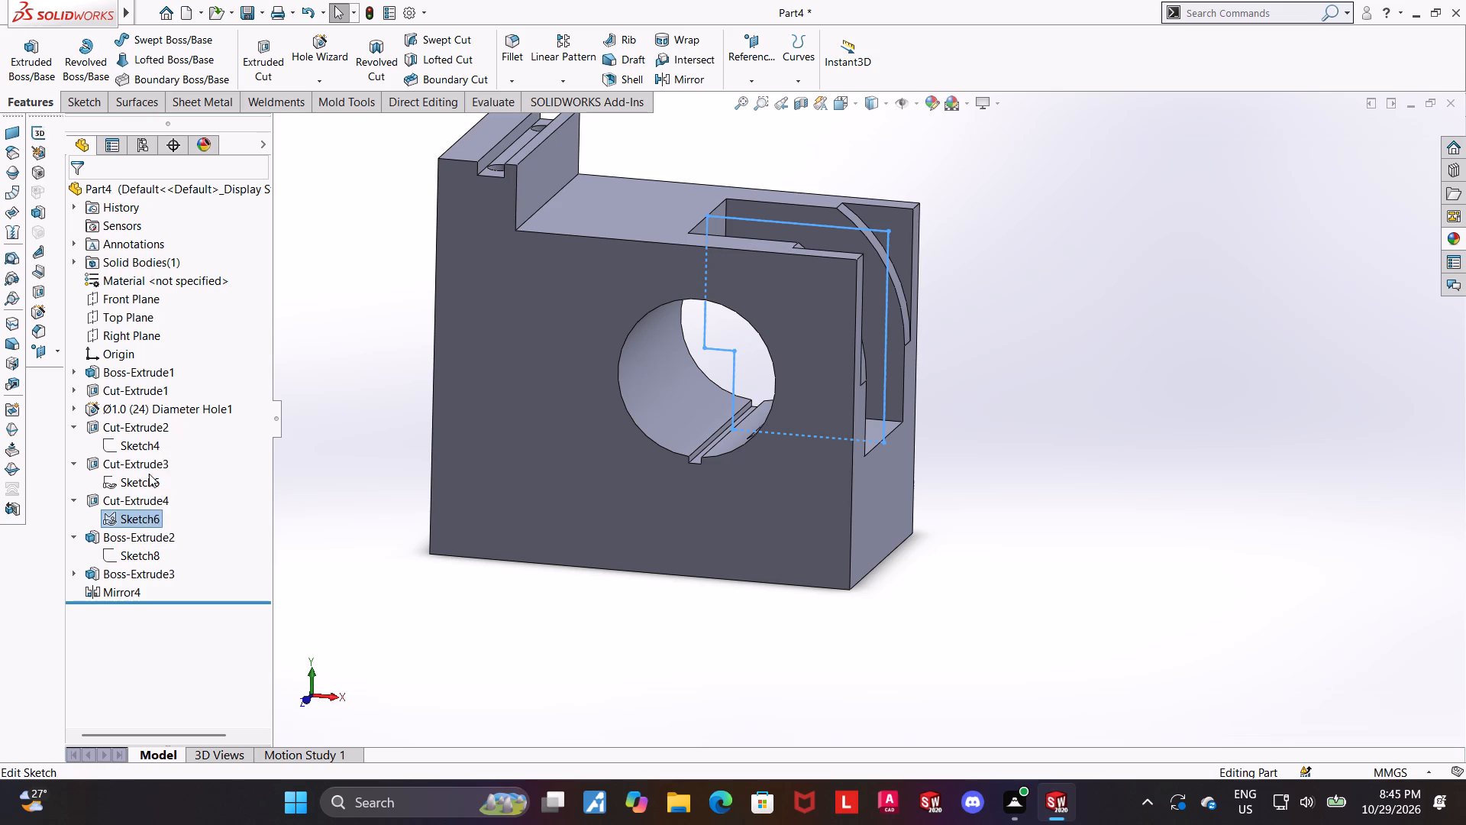
click(149, 474)
click(286, 519)
click(145, 520)
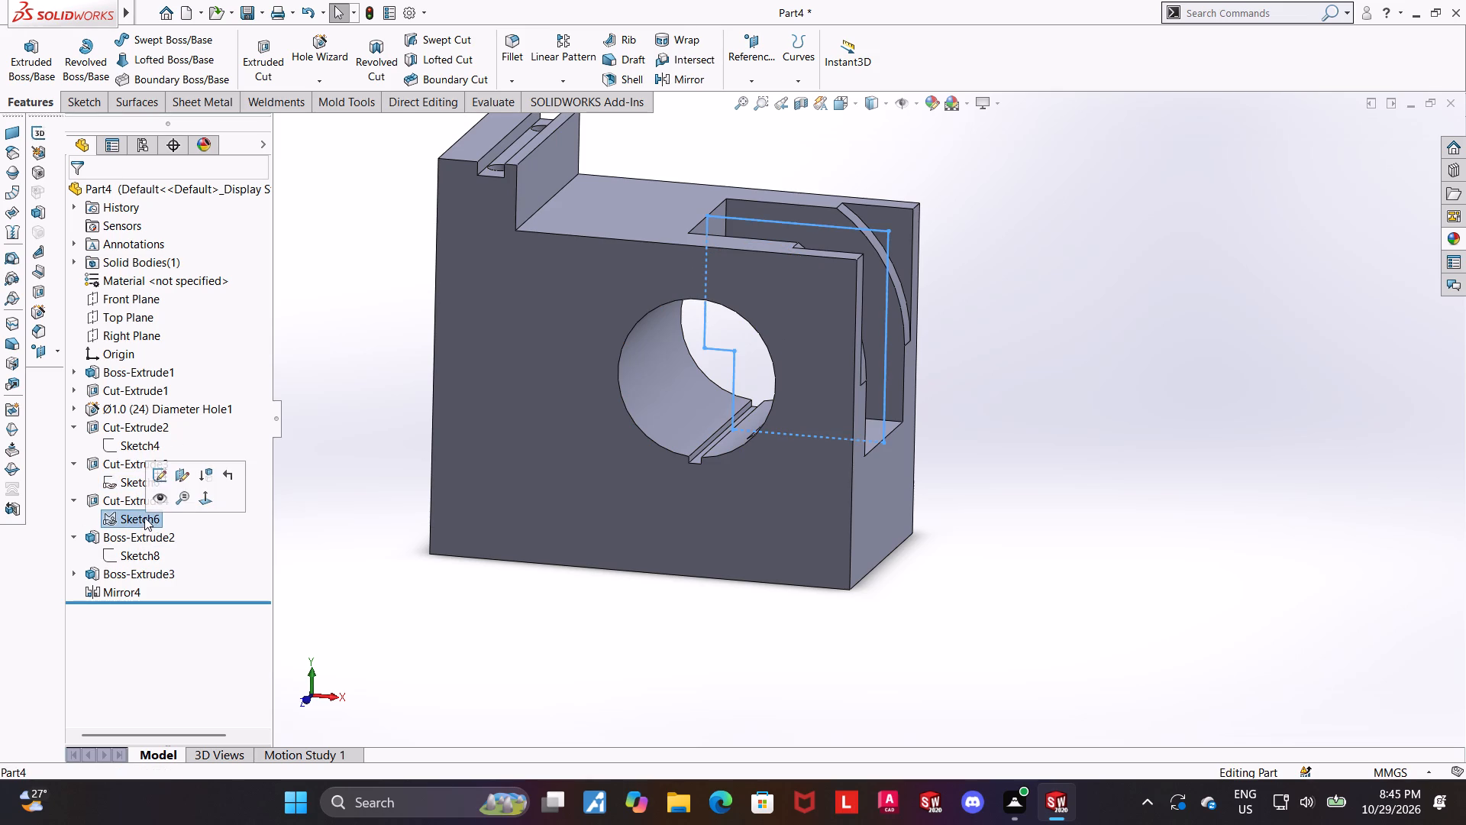
click(122, 484)
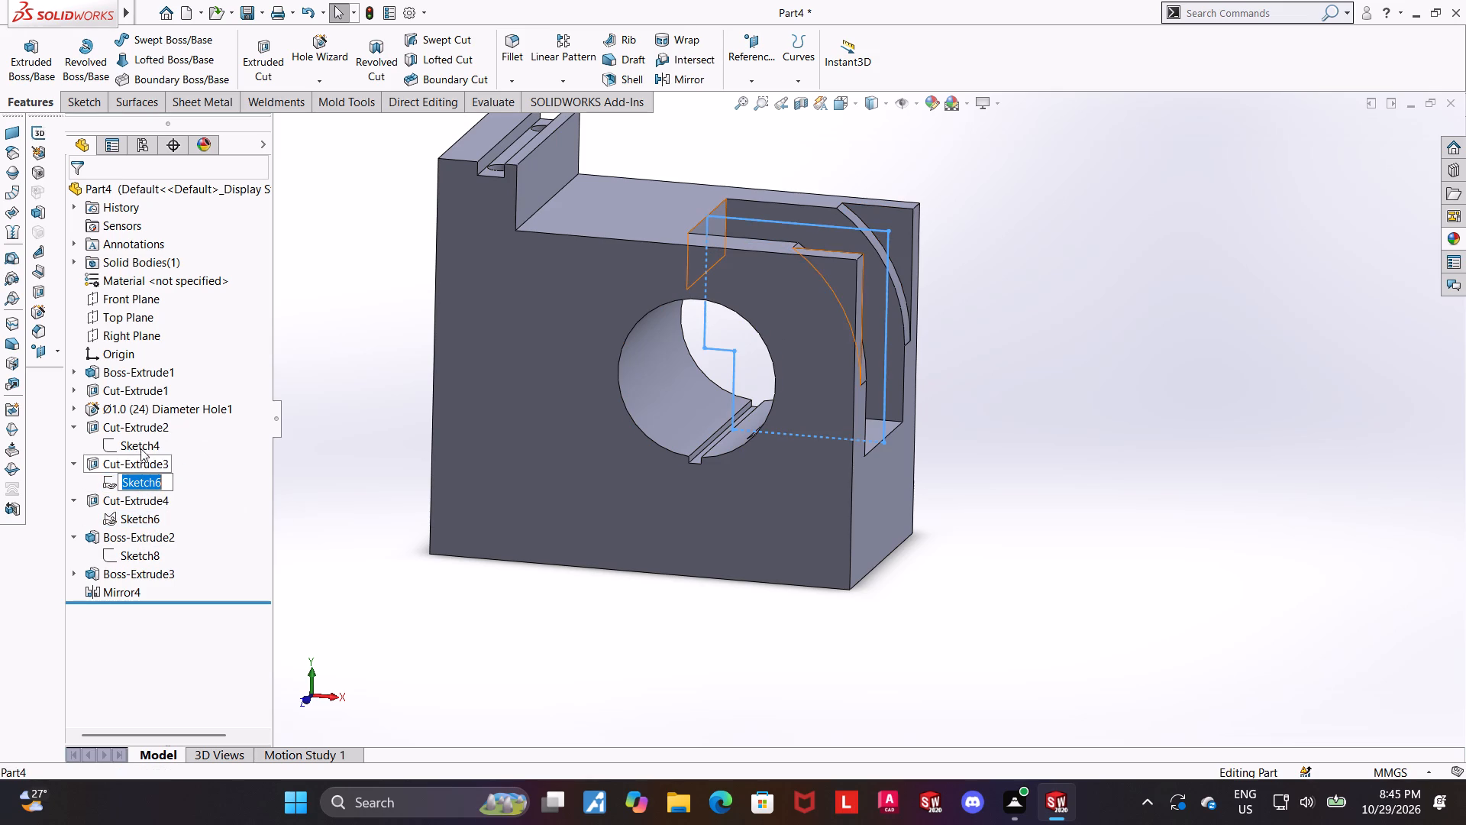
click(323, 516)
click(135, 480)
click(147, 438)
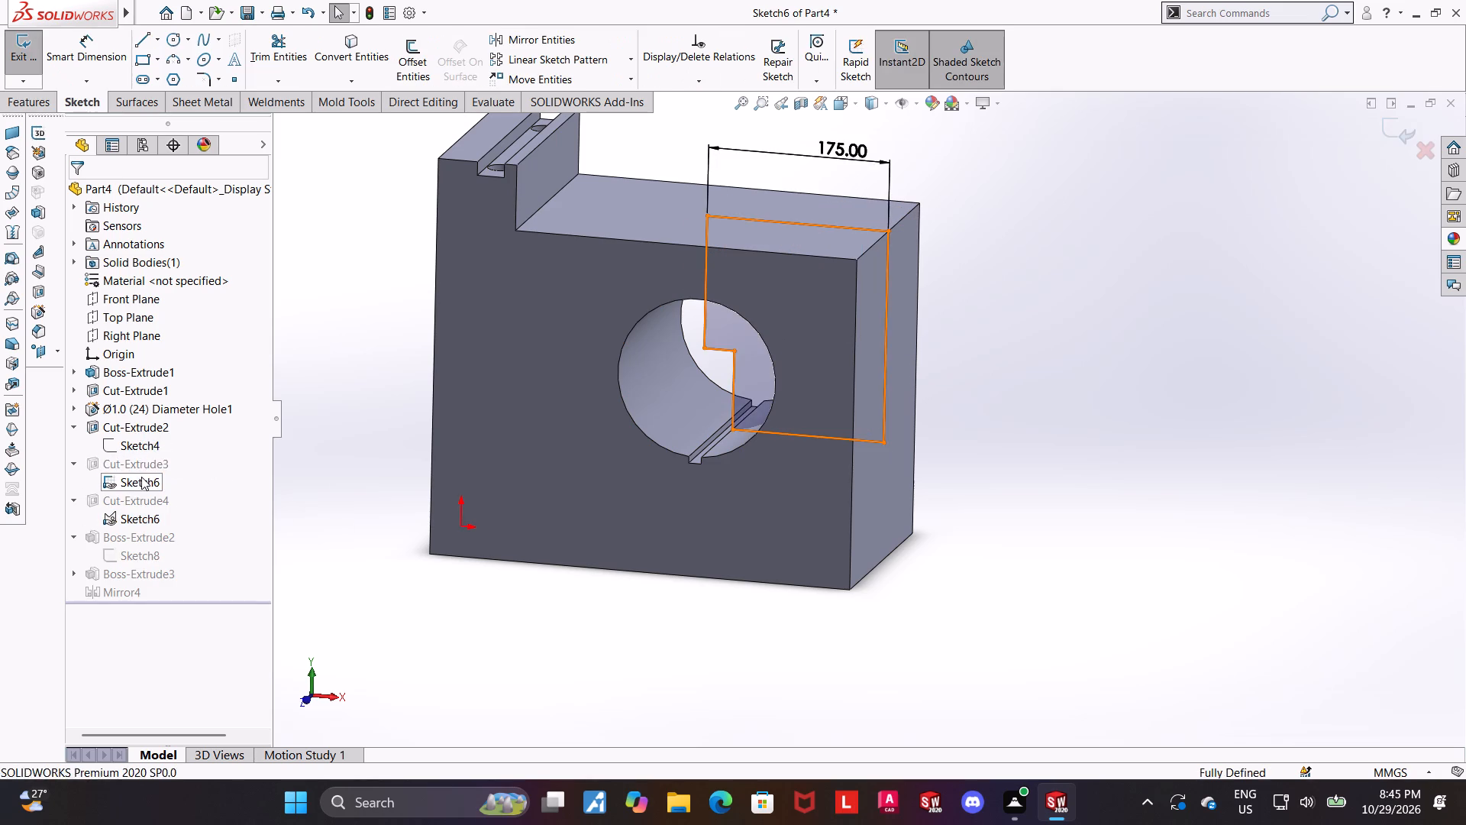
click(141, 481)
click(173, 461)
scroll(1264, 457, up, 2)
scroll(1132, 480, down, 2)
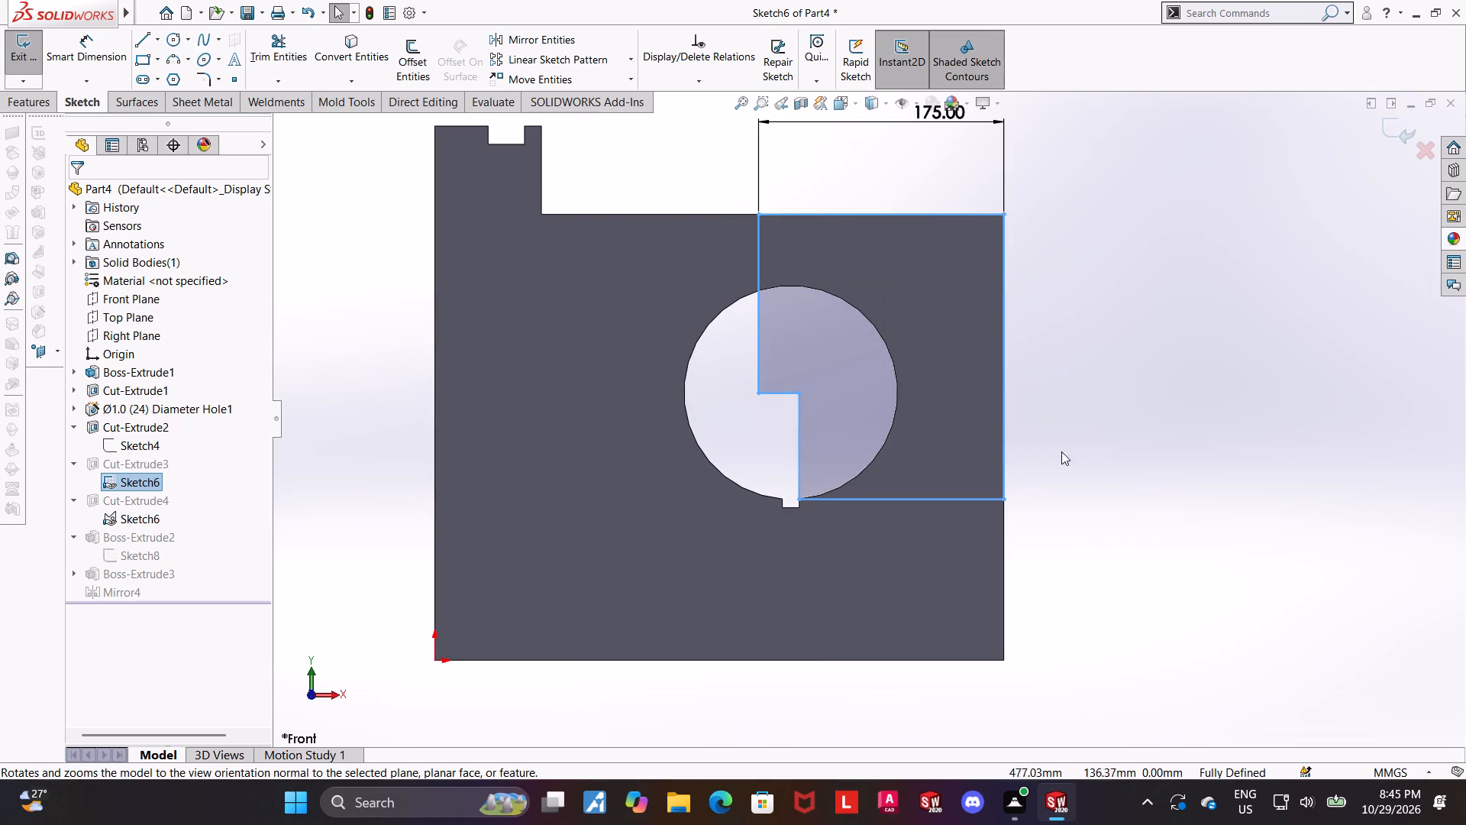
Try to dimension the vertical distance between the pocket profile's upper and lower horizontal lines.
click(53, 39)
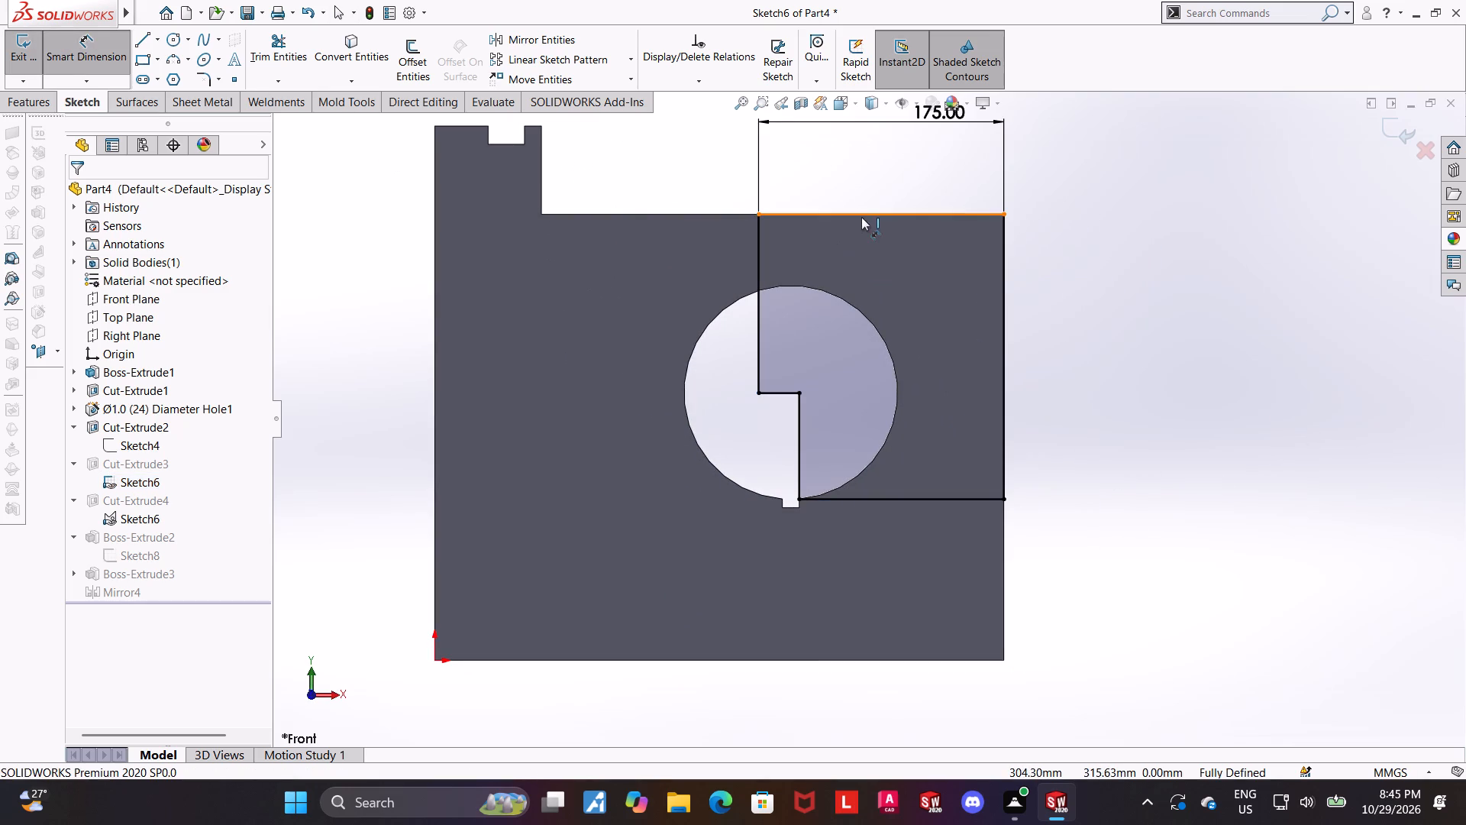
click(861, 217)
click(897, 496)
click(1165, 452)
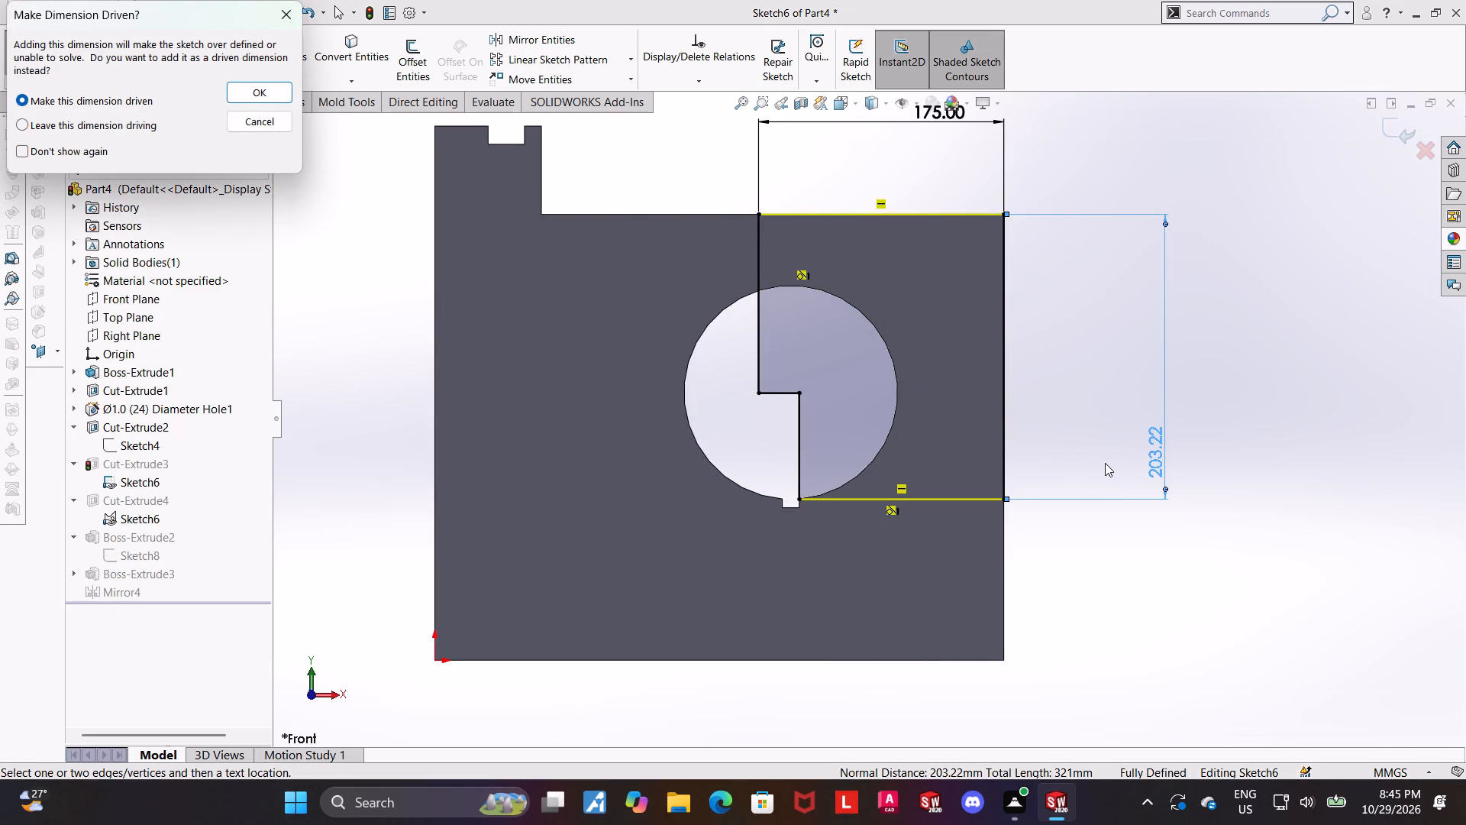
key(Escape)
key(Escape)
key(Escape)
Delete the tangent relation between the pocket profile's lower horizontal line and the bore circle.
click(837, 500)
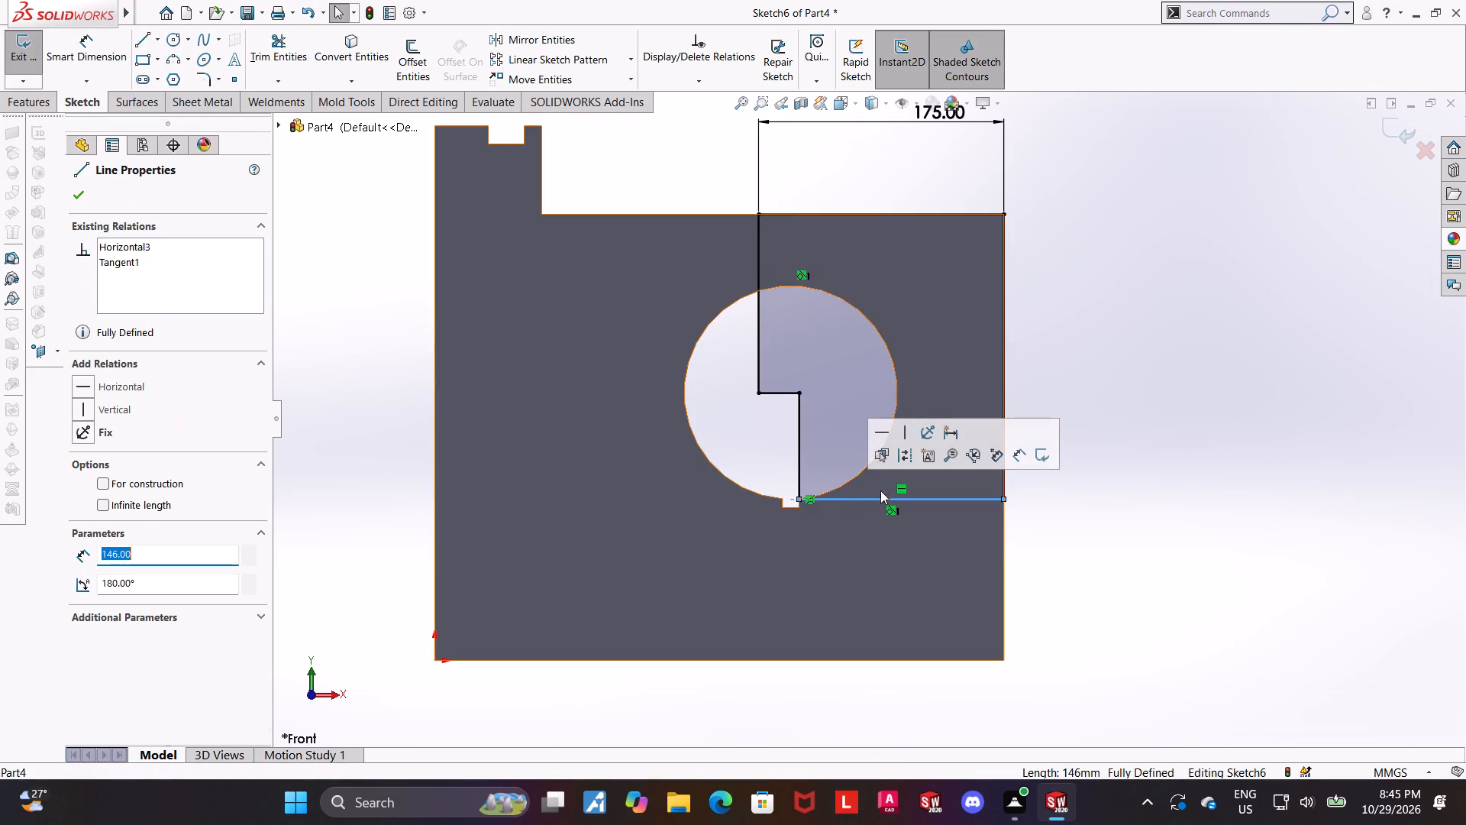
right_click(891, 512)
click(946, 696)
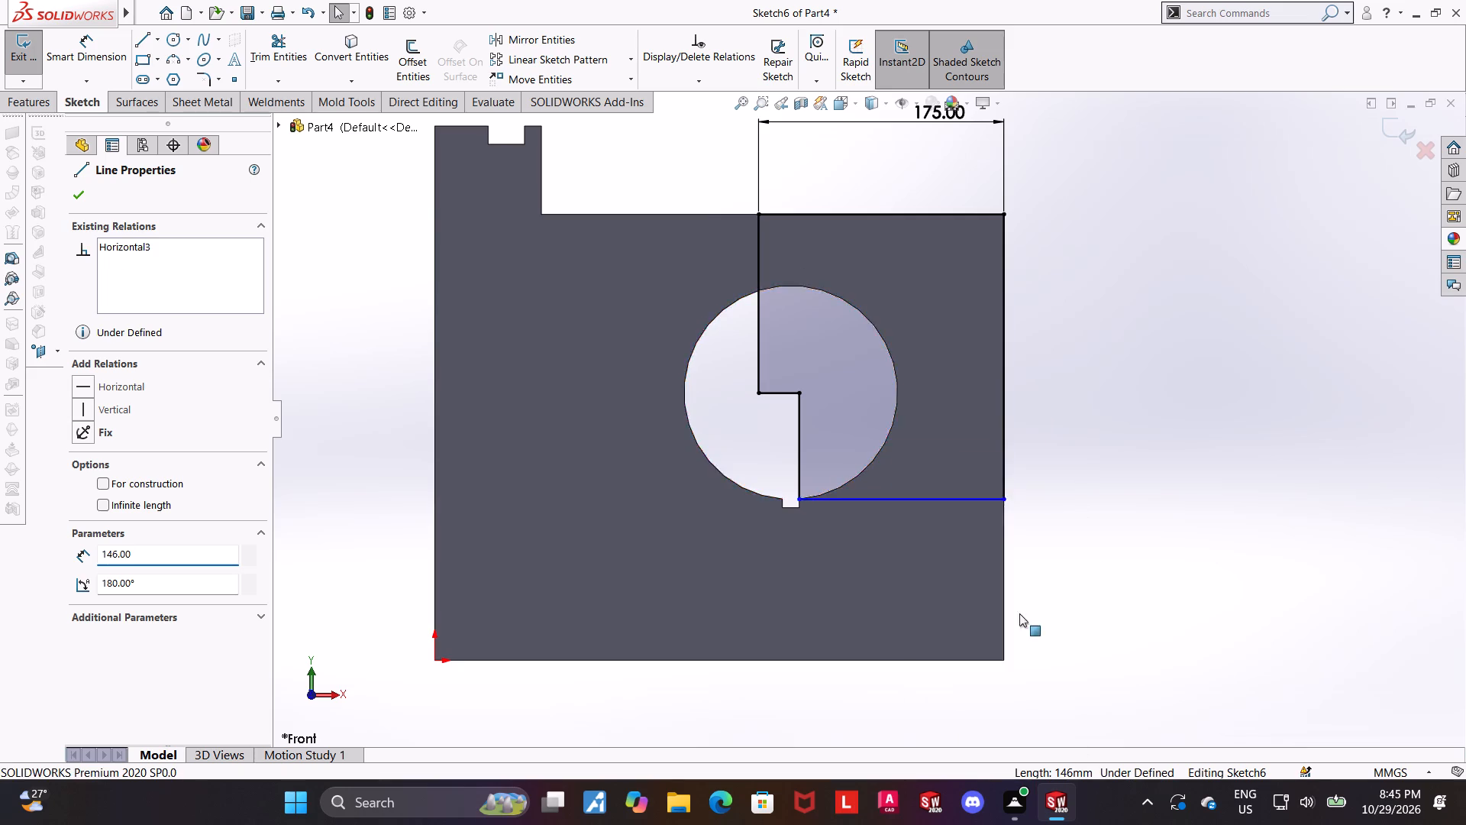
Dimension the vertical distance between the pocket profile's upper and lower horizontal lines as 127+73 mm (200 mm) and rebuild the part.
click(93, 34)
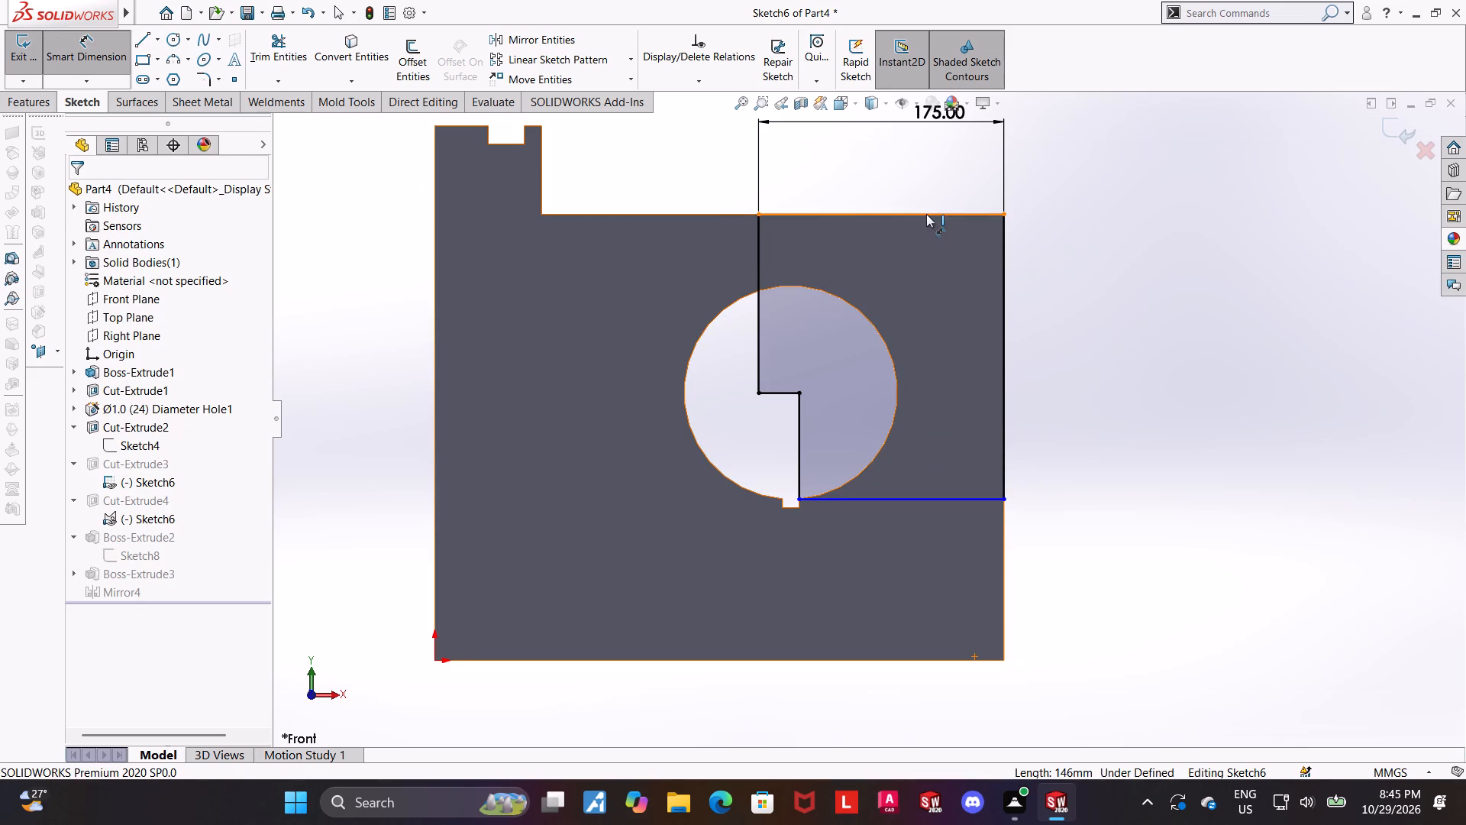
click(926, 214)
click(929, 499)
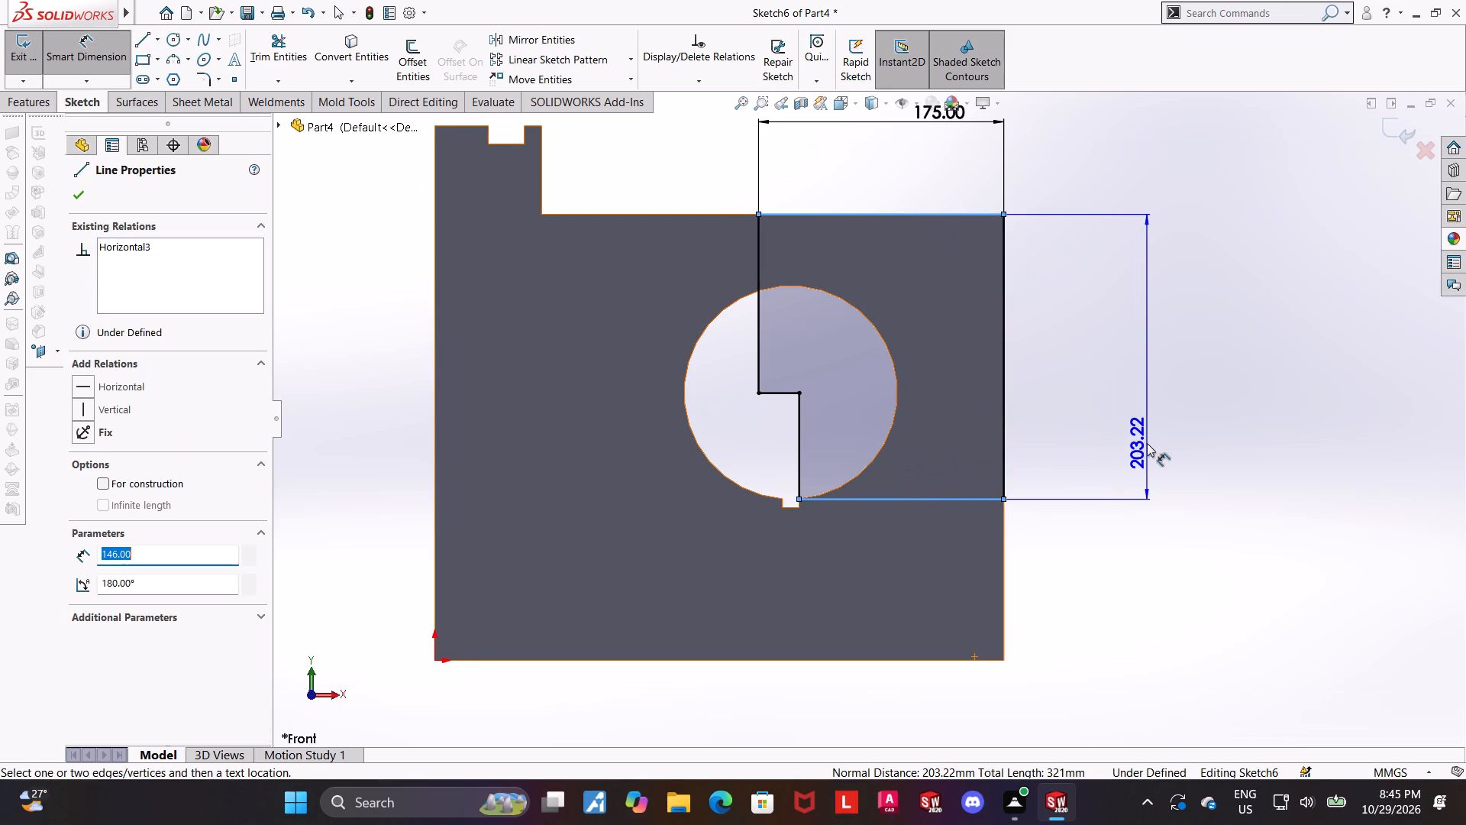
click(1147, 443)
text(127)
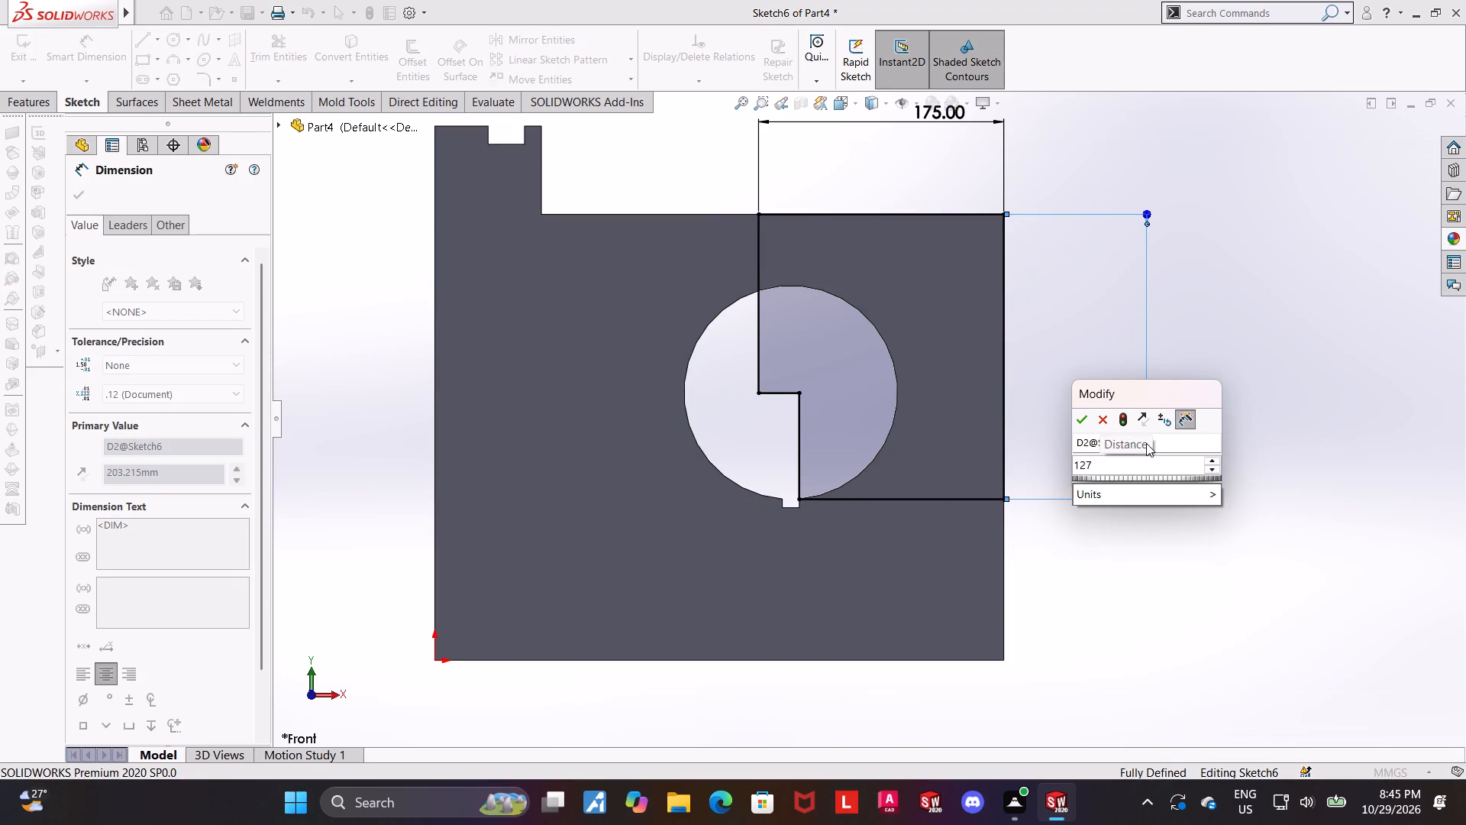
key(shift+plus)
text(73)
key(Return)
key(Escape)
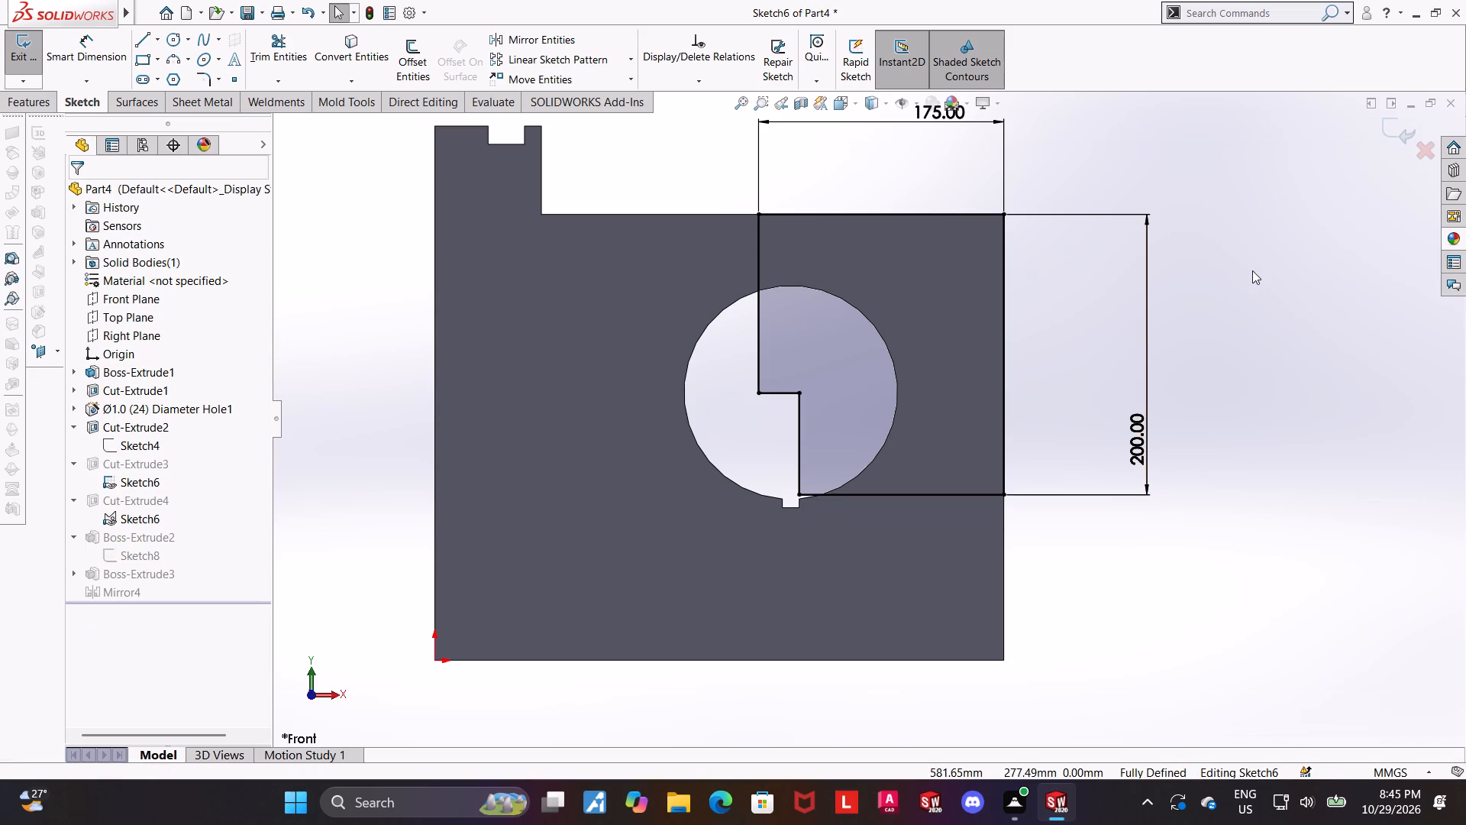
click(1400, 132)
middle_drag(1293, 335, 1221, 367)
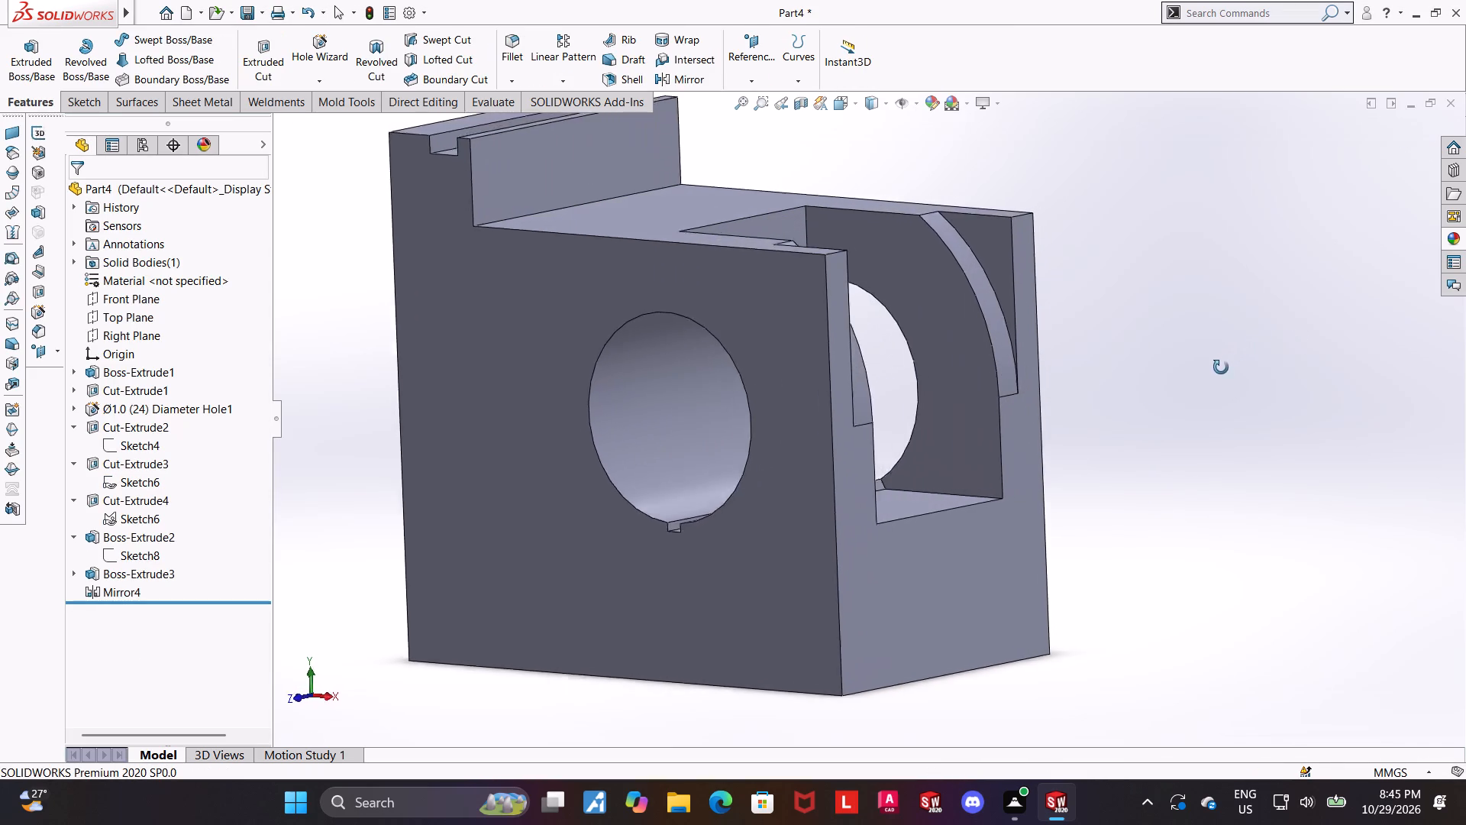
middle_drag(1221, 367, 1209, 422)
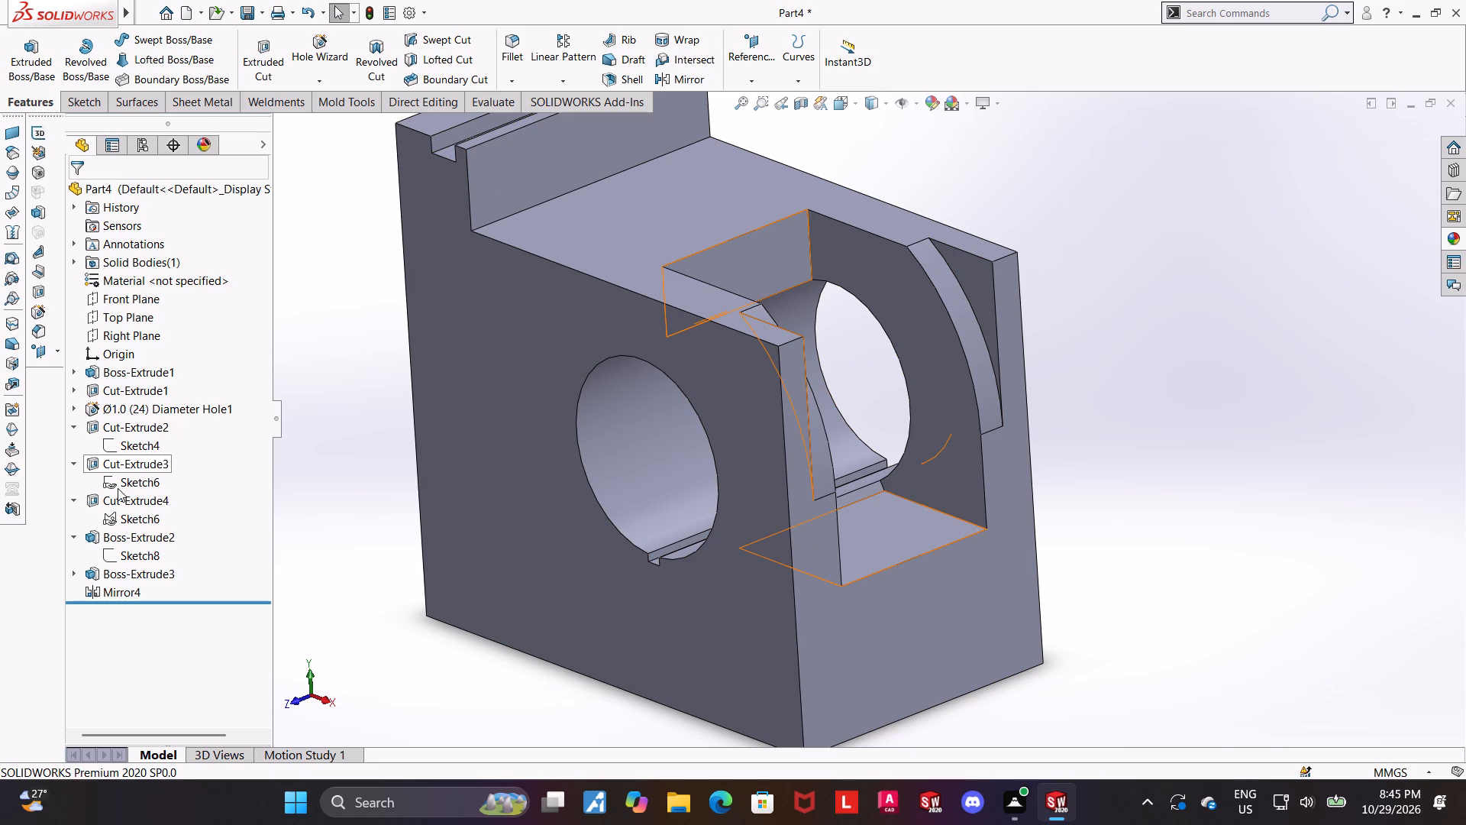
Reopen the shared Sketch6 under Cut-Extrude4 and Cut-Extrude3 to check its pocket profile and dimensions.
click(118, 514)
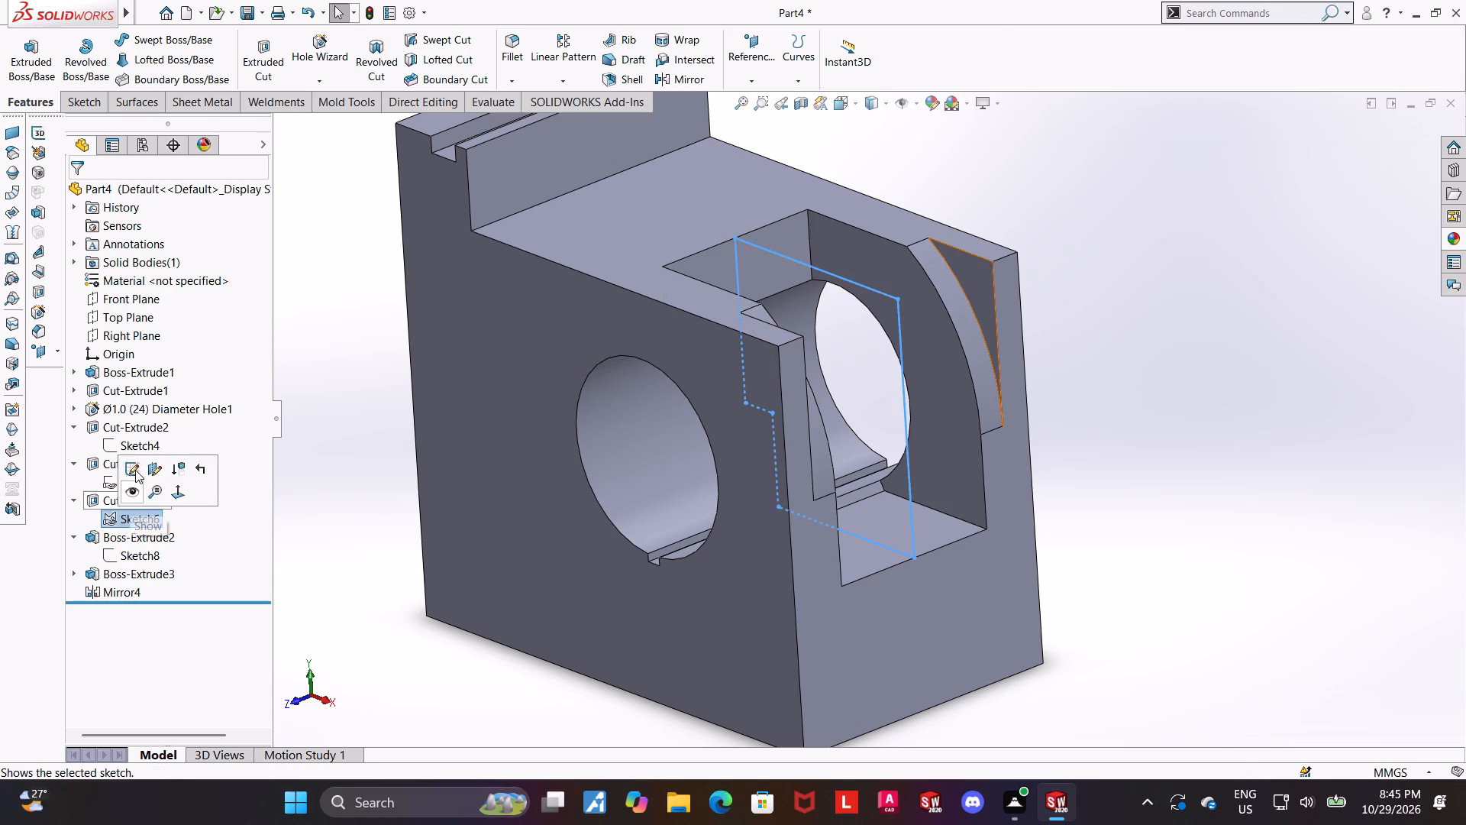
click(135, 470)
click(141, 519)
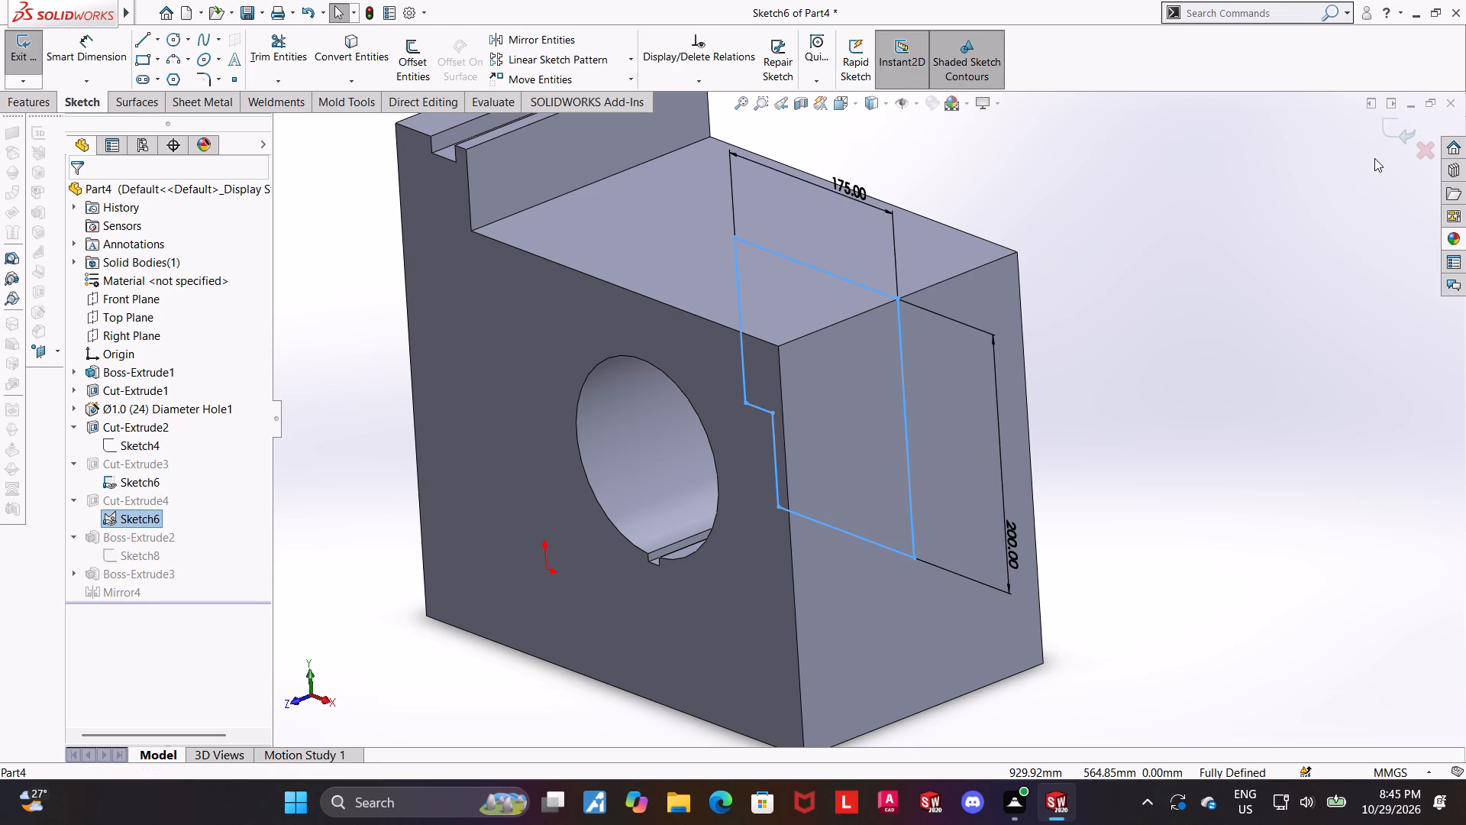
click(1393, 135)
click(148, 478)
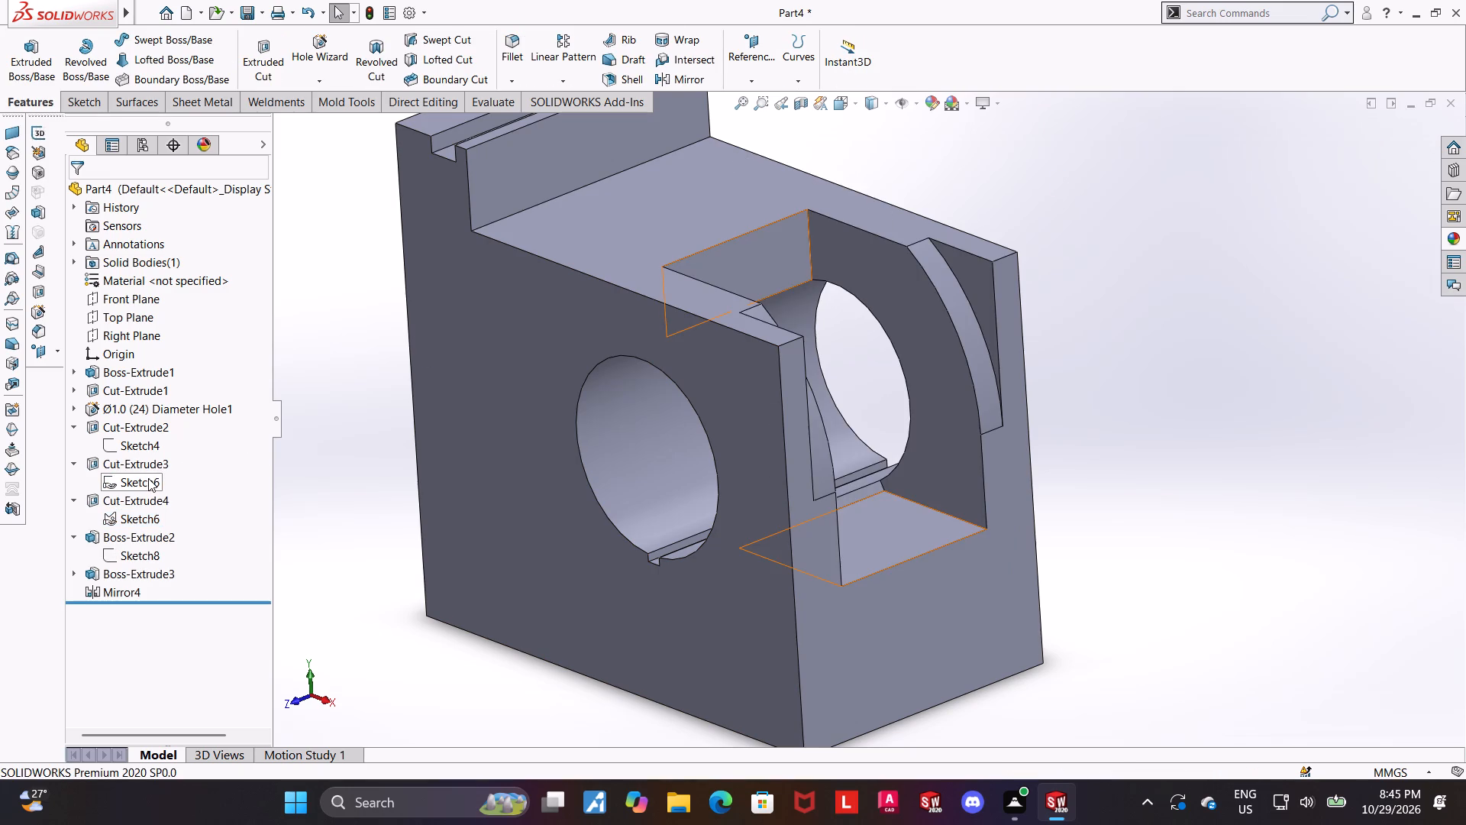
click(166, 433)
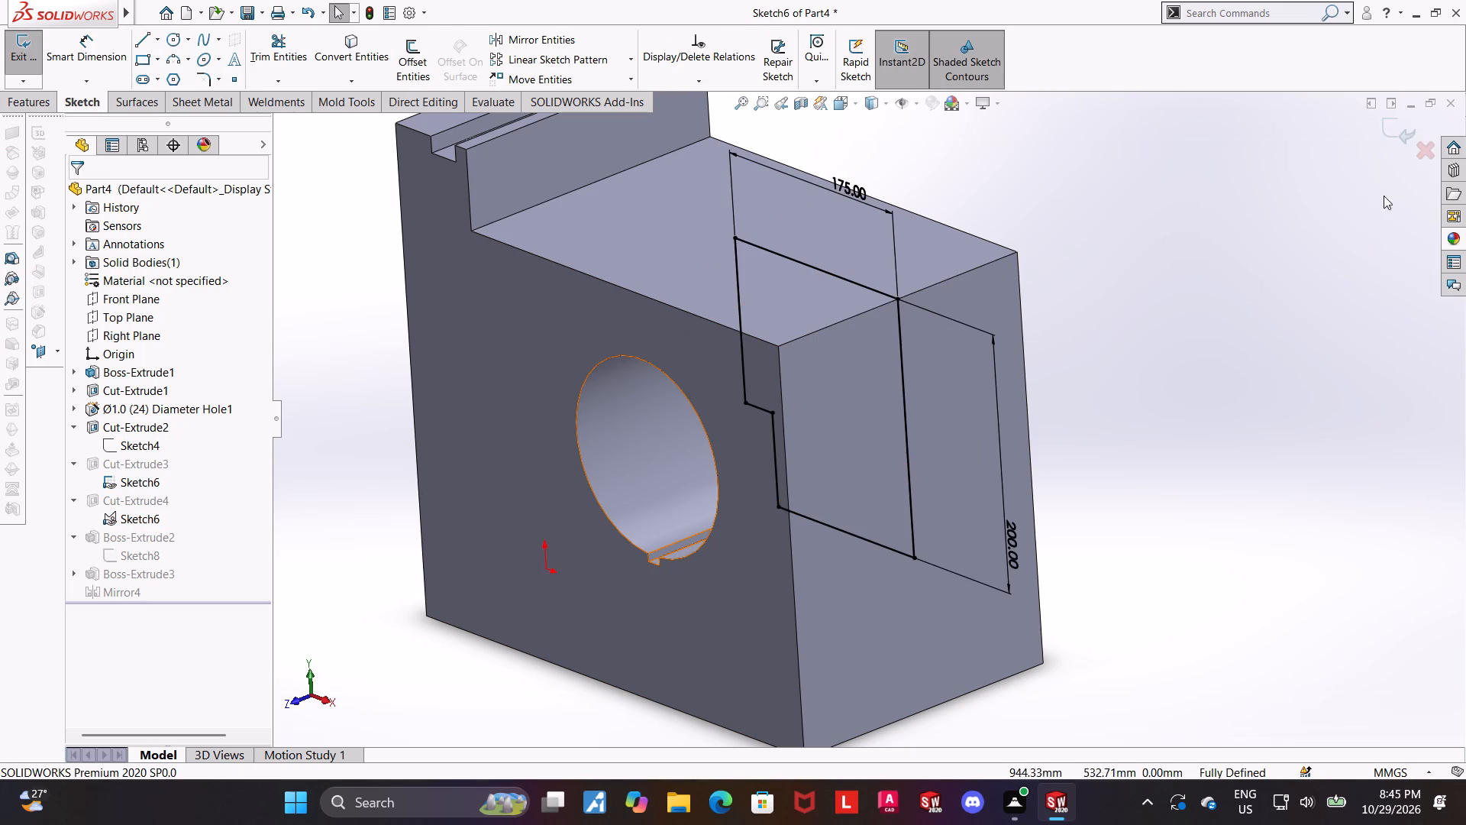
click(1405, 136)
click(134, 513)
click(150, 464)
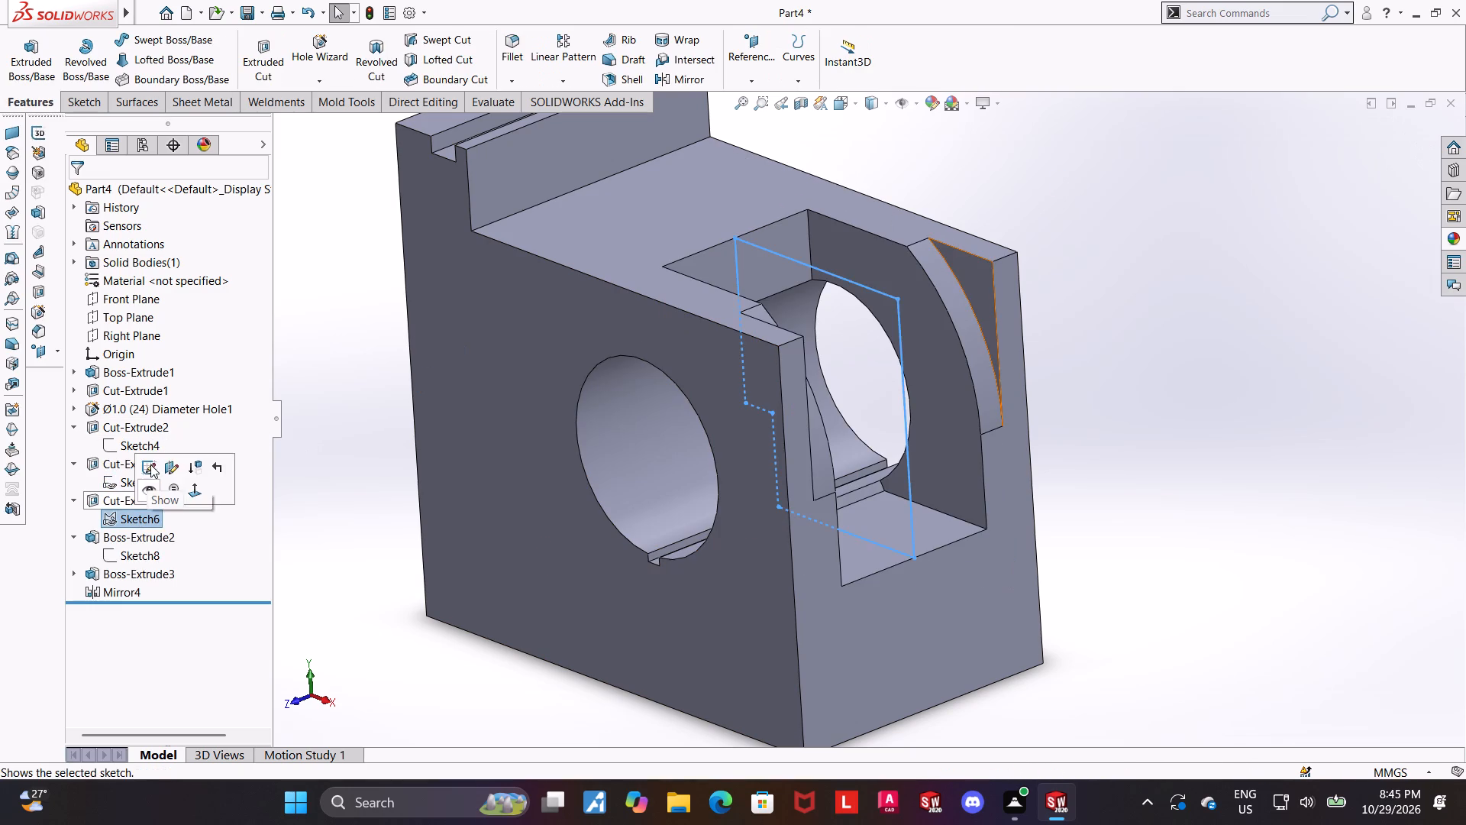
click(1396, 133)
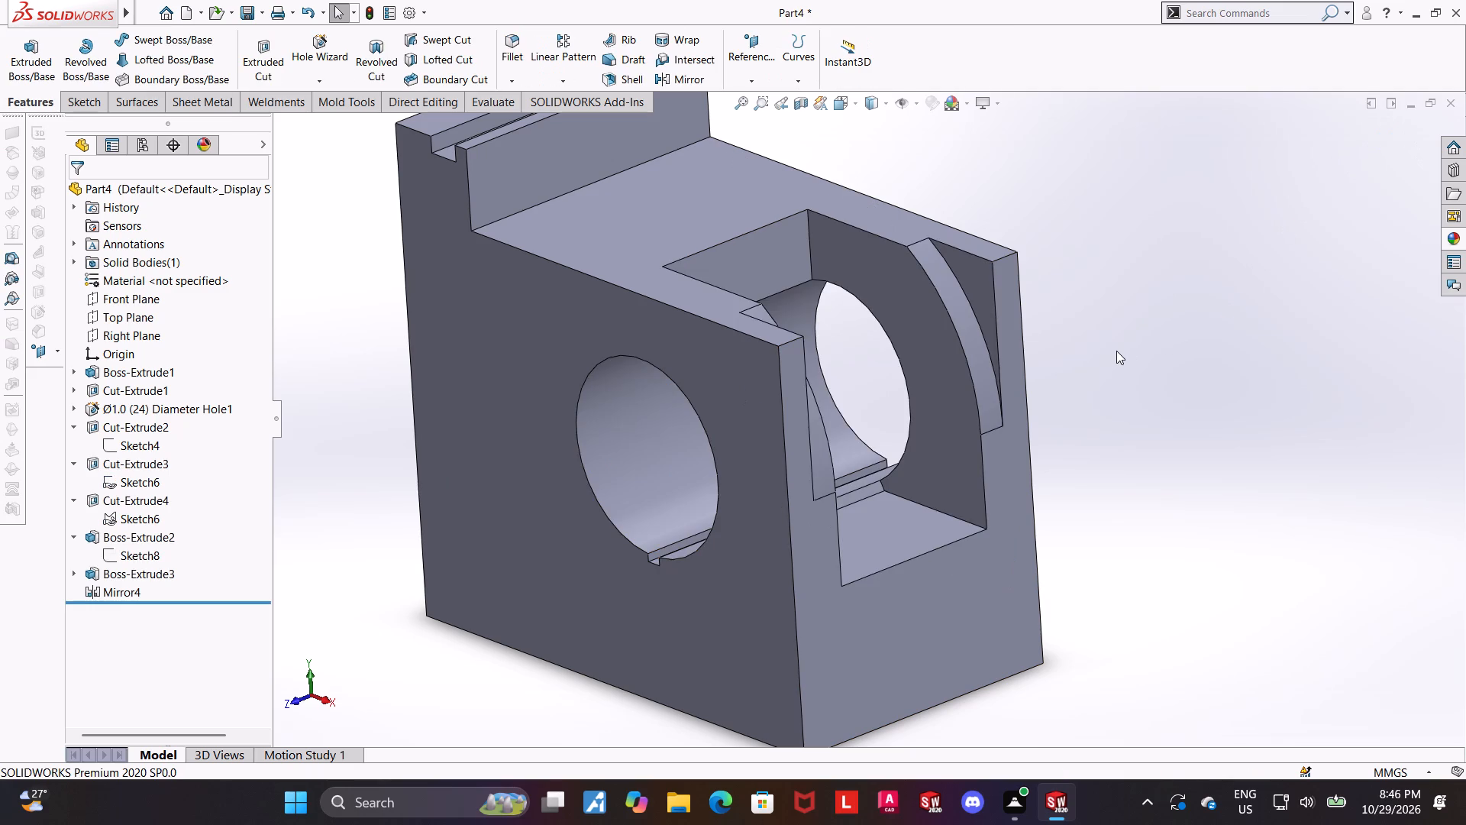
Show the block in the top view with the Hidden Lines Visible display style.
middle_drag(1110, 351, 1138, 294)
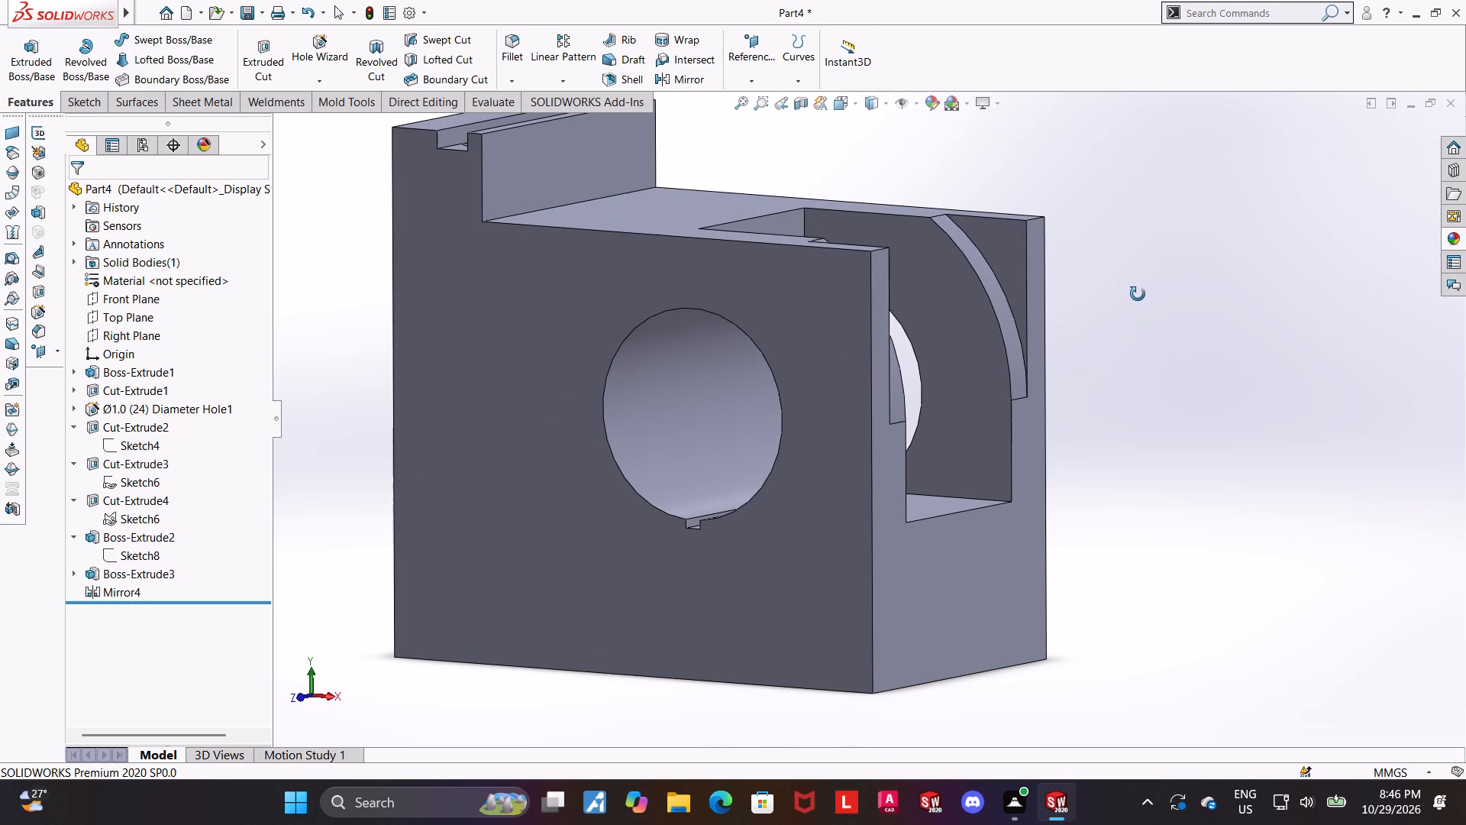
middle_drag(1138, 294, 1194, 284)
middle_drag(1161, 286, 1142, 523)
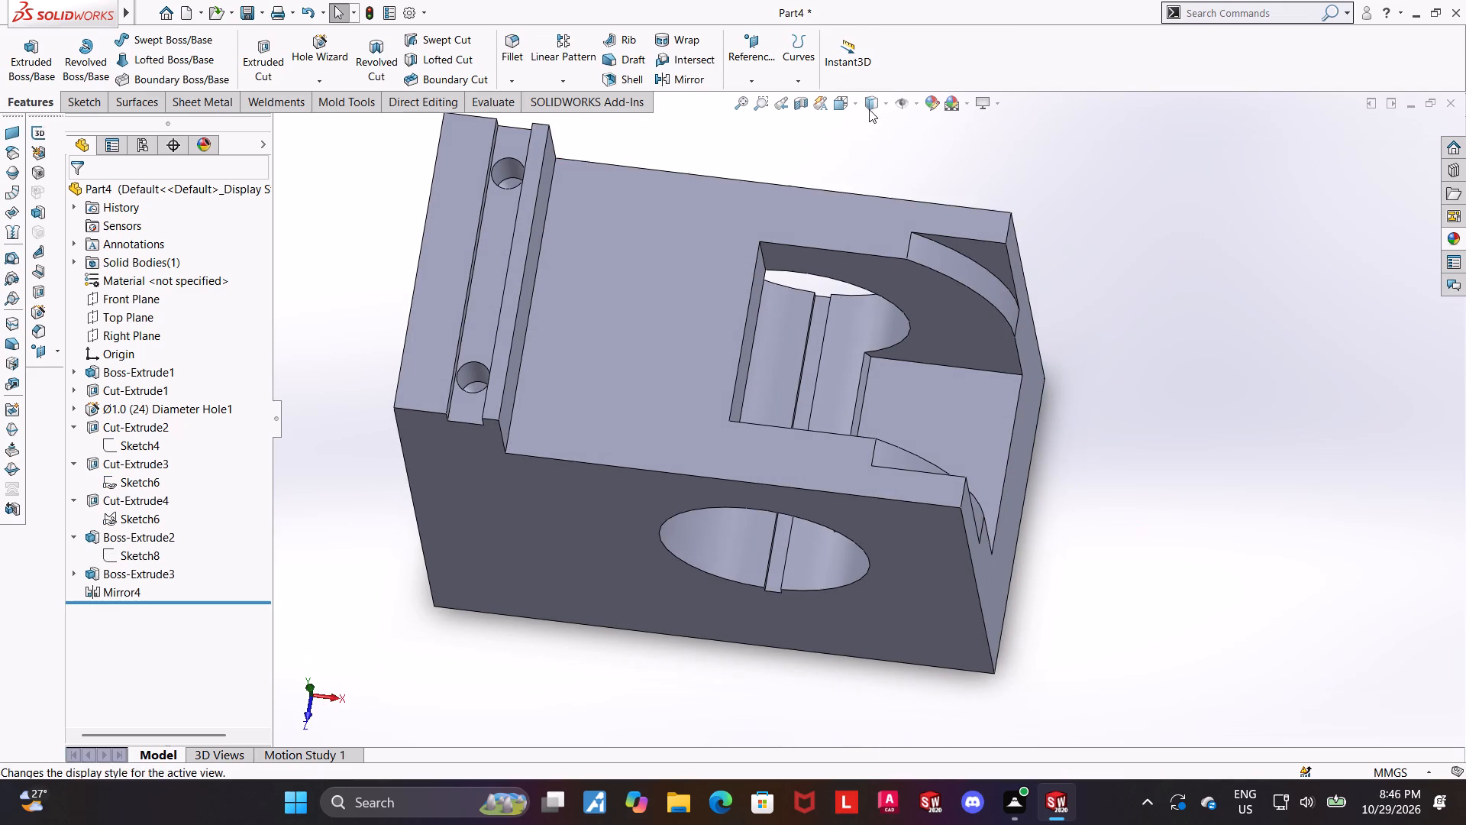
click(842, 101)
click(718, 403)
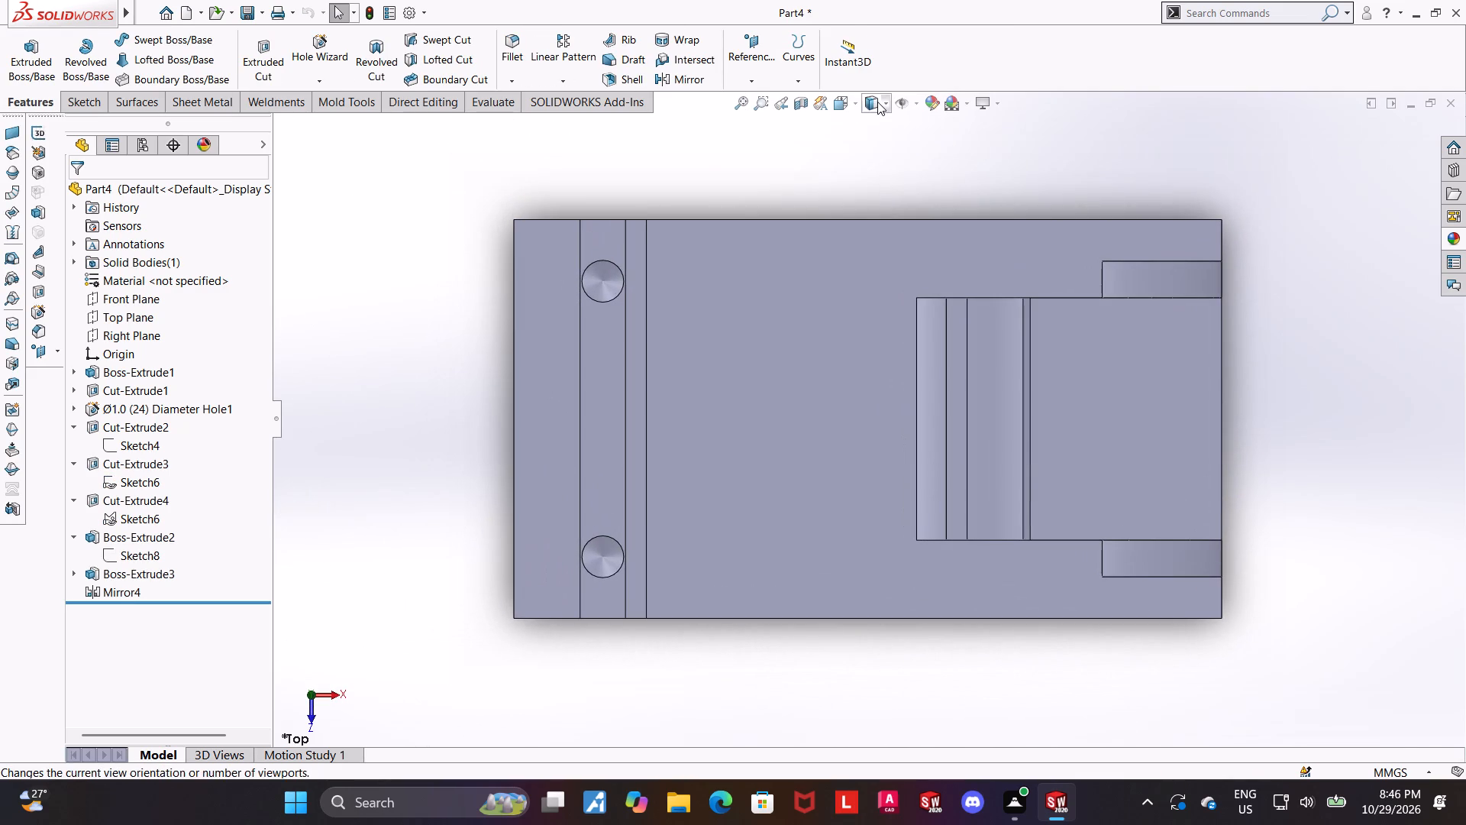
click(877, 102)
click(870, 190)
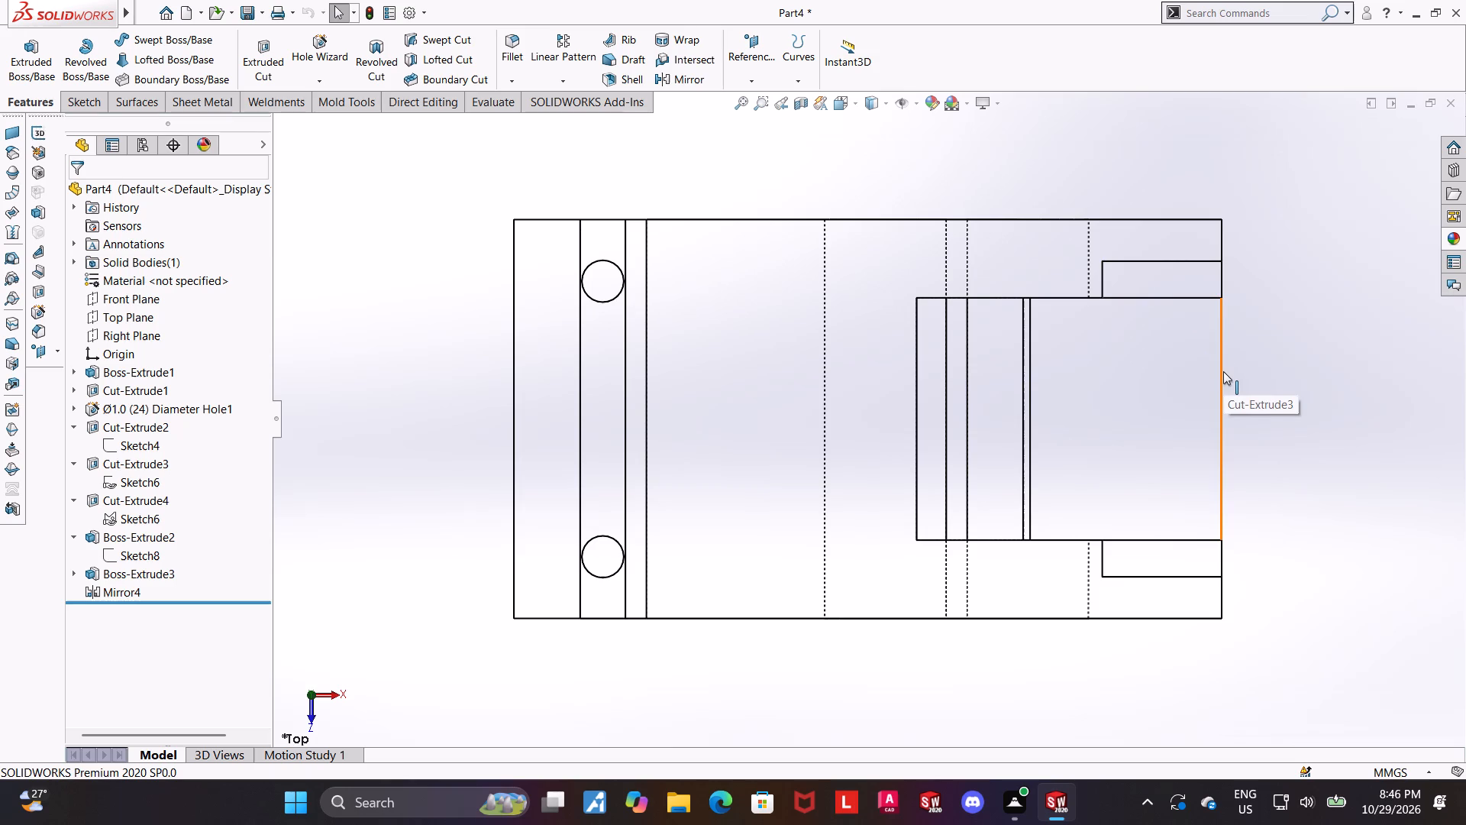
Examine the pocket, keyed bore, holes and mirrored corner pieces in the top and front views with hidden lines shown.
scroll(1300, 346, up, 2)
scroll(1294, 348, down, 1)
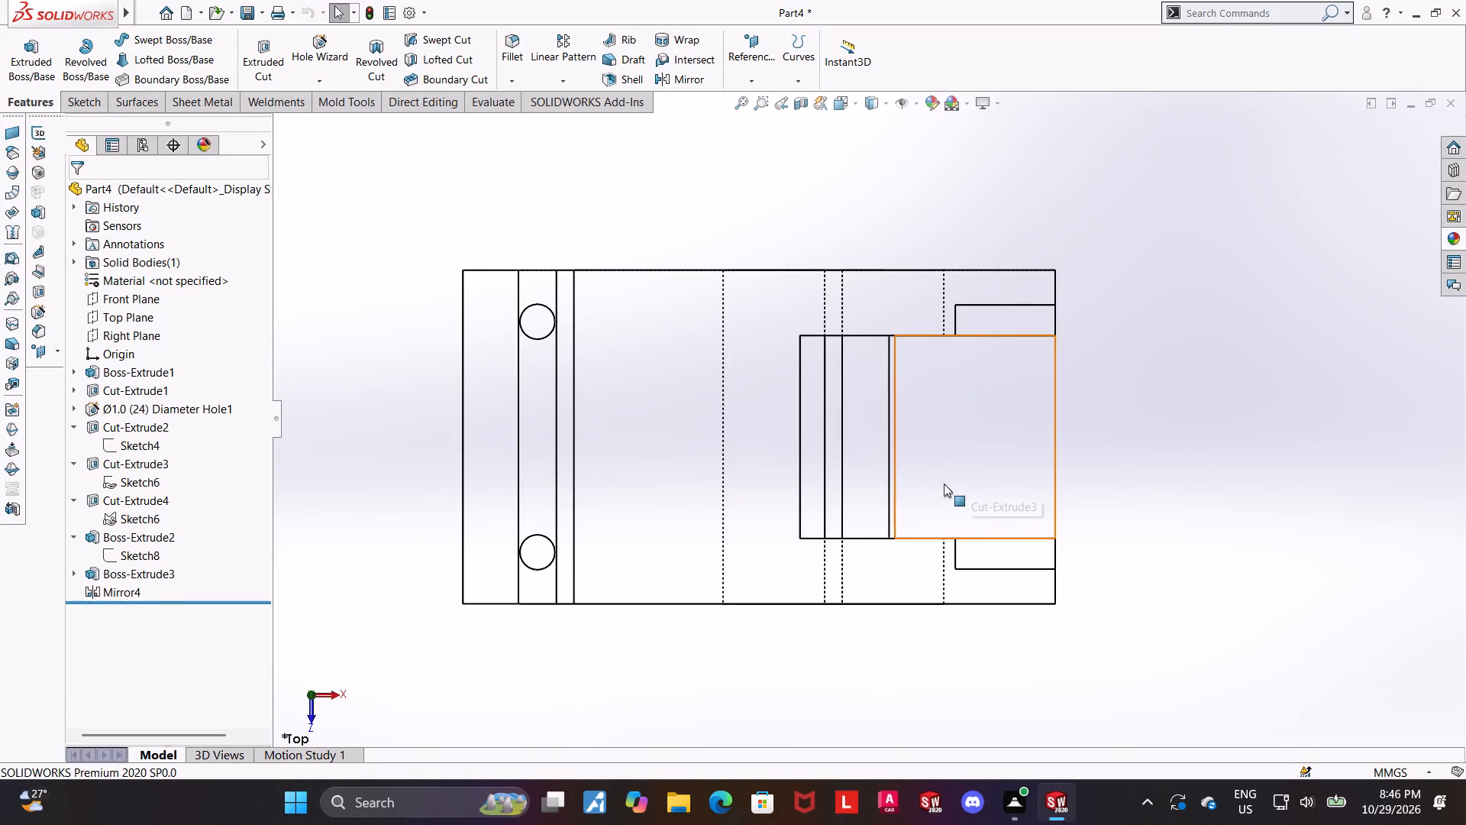
scroll(939, 485, up, 1)
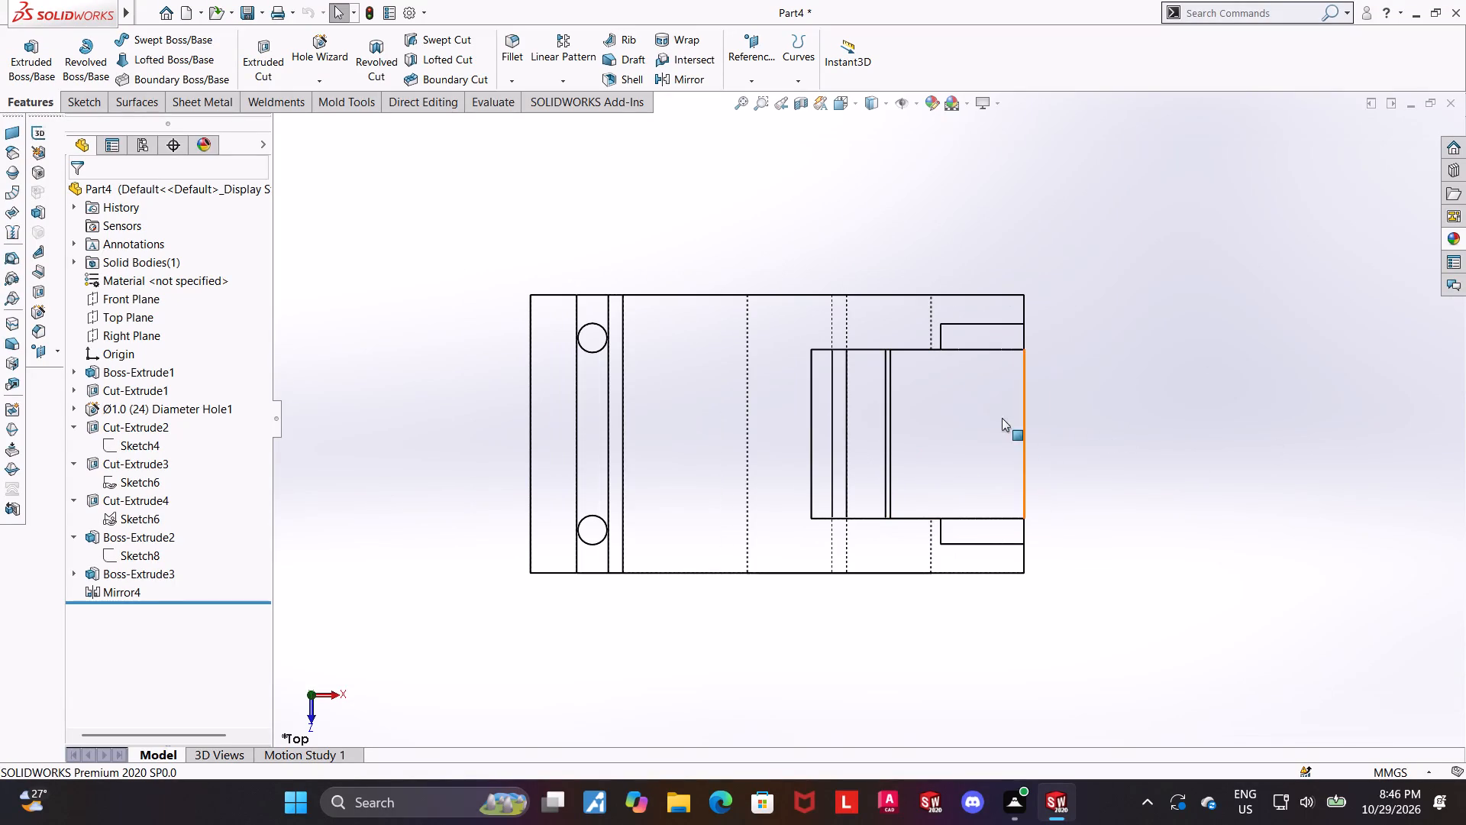
scroll(952, 419, down, 1)
scroll(902, 459, down, 1)
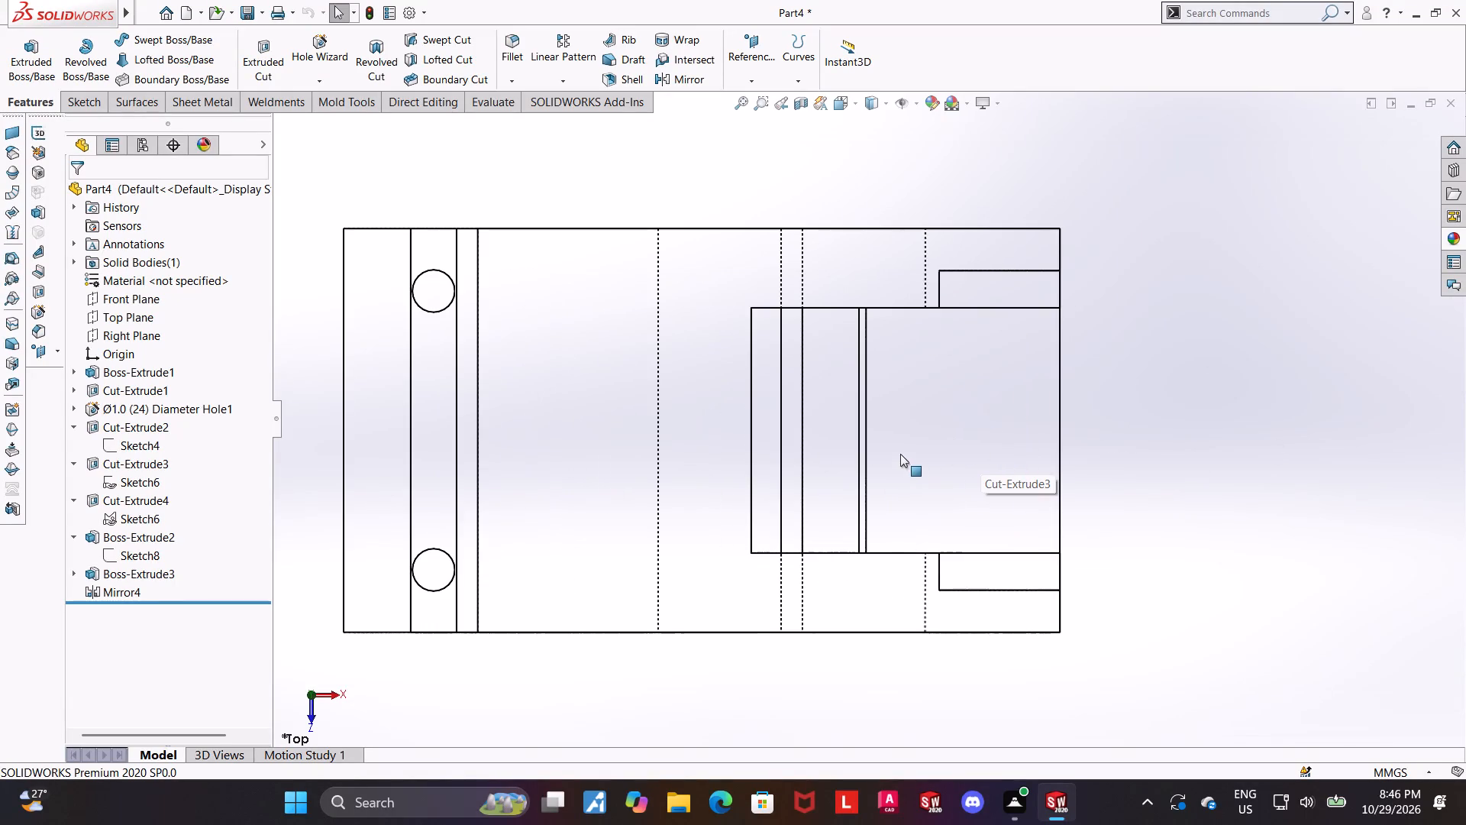
middle_drag(790, 587, 789, 530)
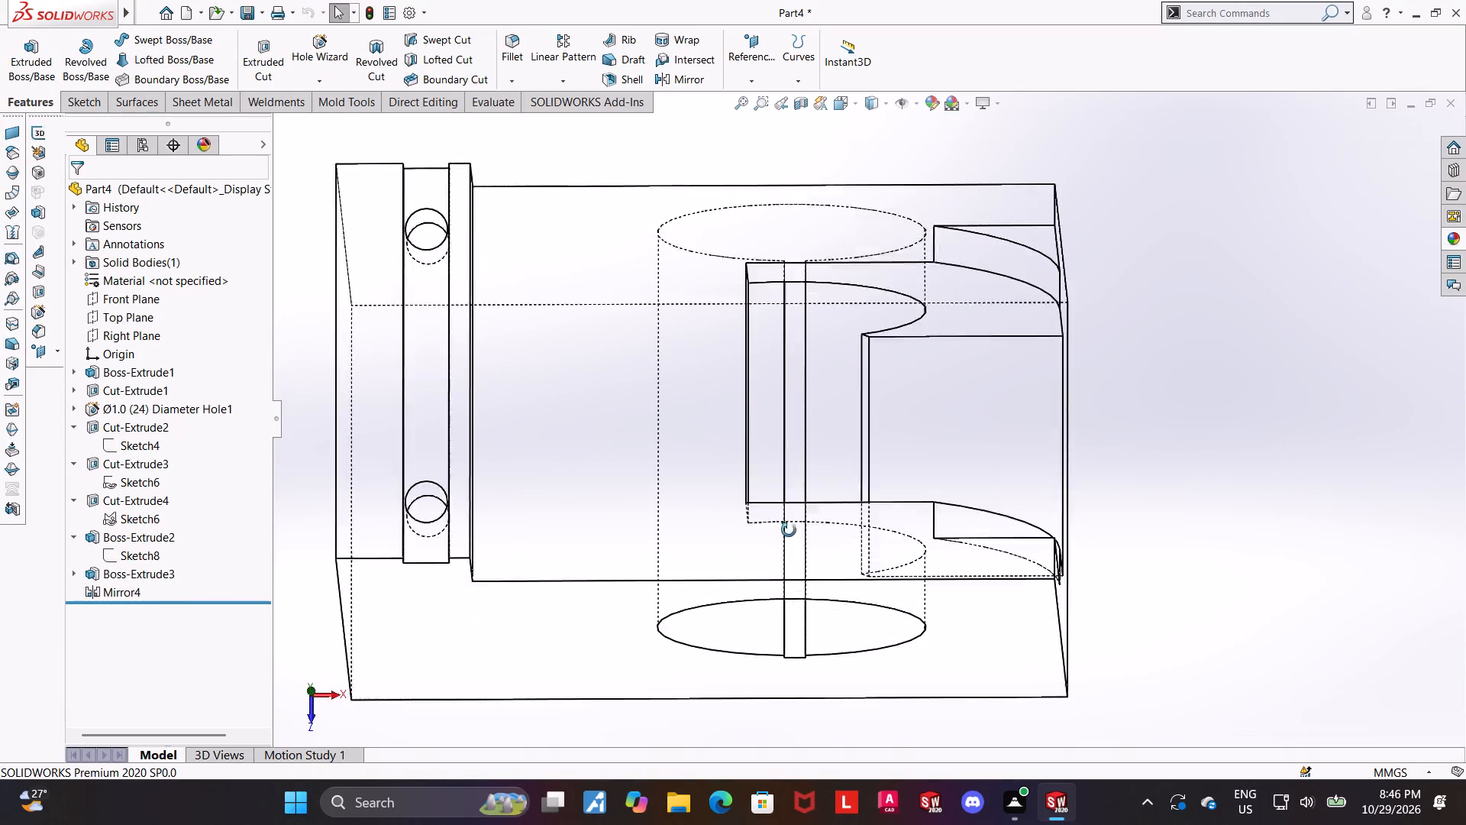
middle_drag(789, 530, 788, 502)
click(1205, 461)
middle_drag(1133, 483, 1136, 358)
scroll(1131, 360, up, 1)
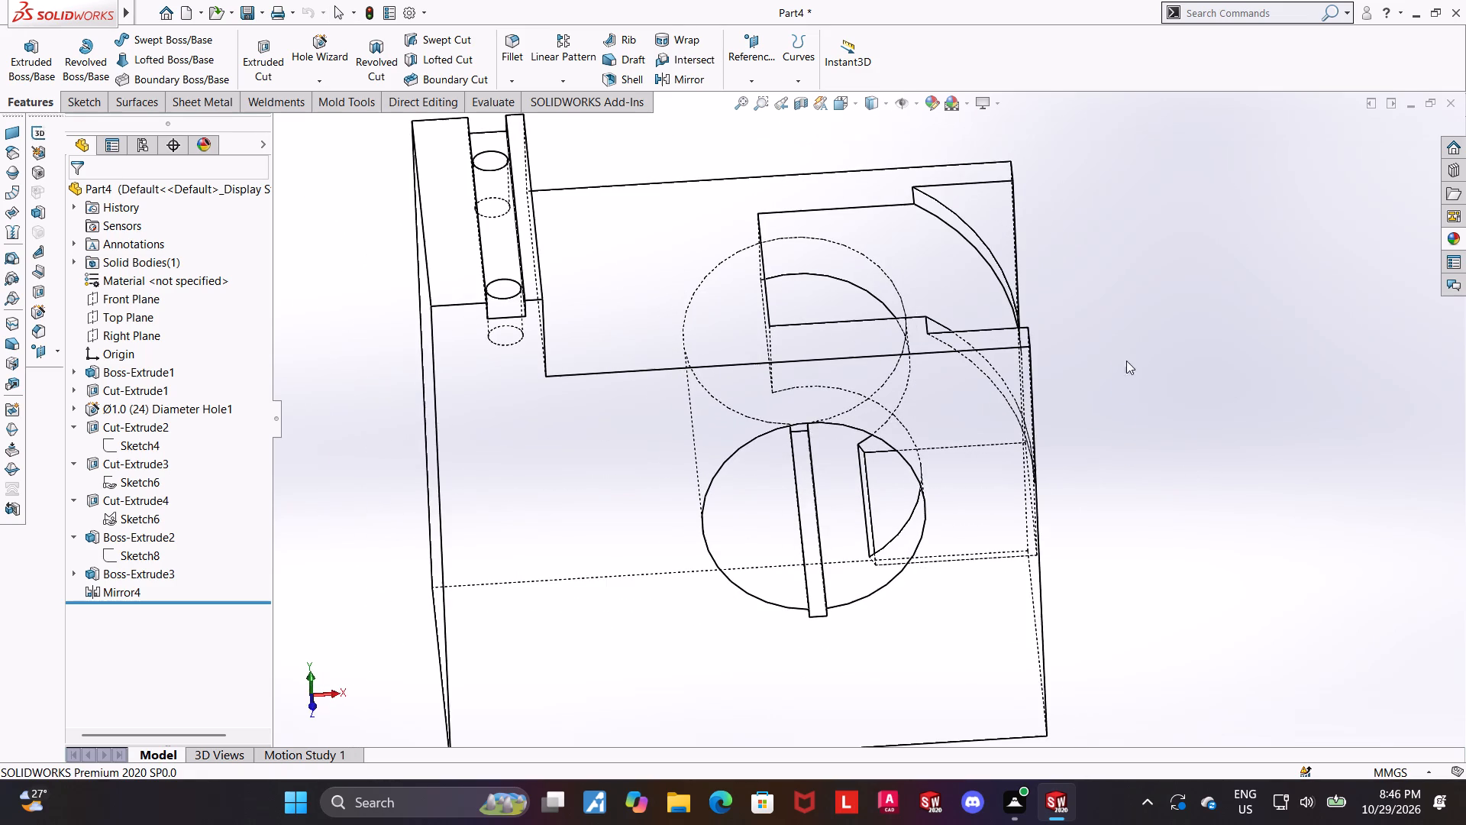
middle_drag(1004, 428, 1005, 409)
click(841, 107)
click(728, 544)
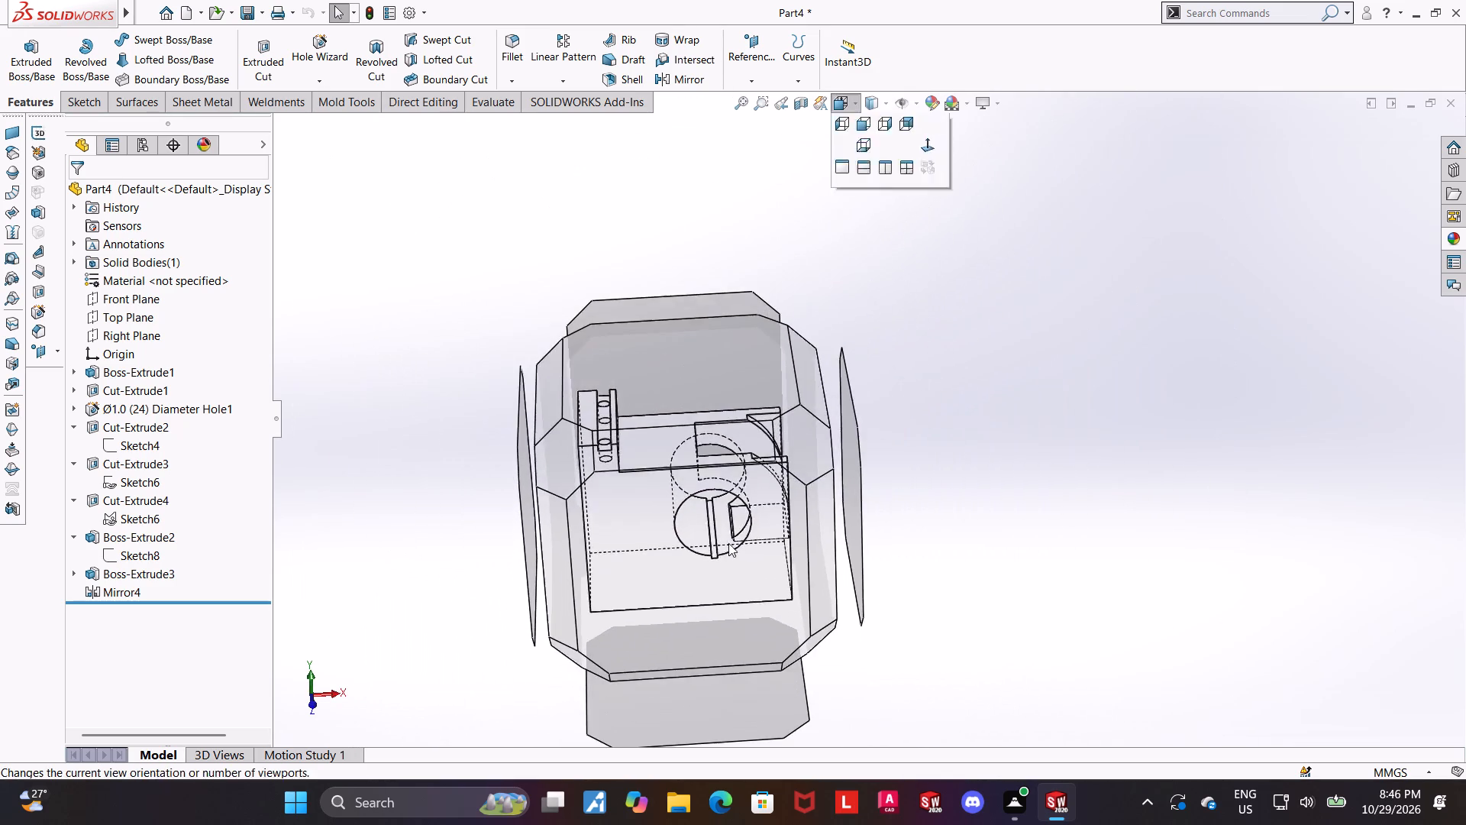
scroll(1248, 508, up, 1)
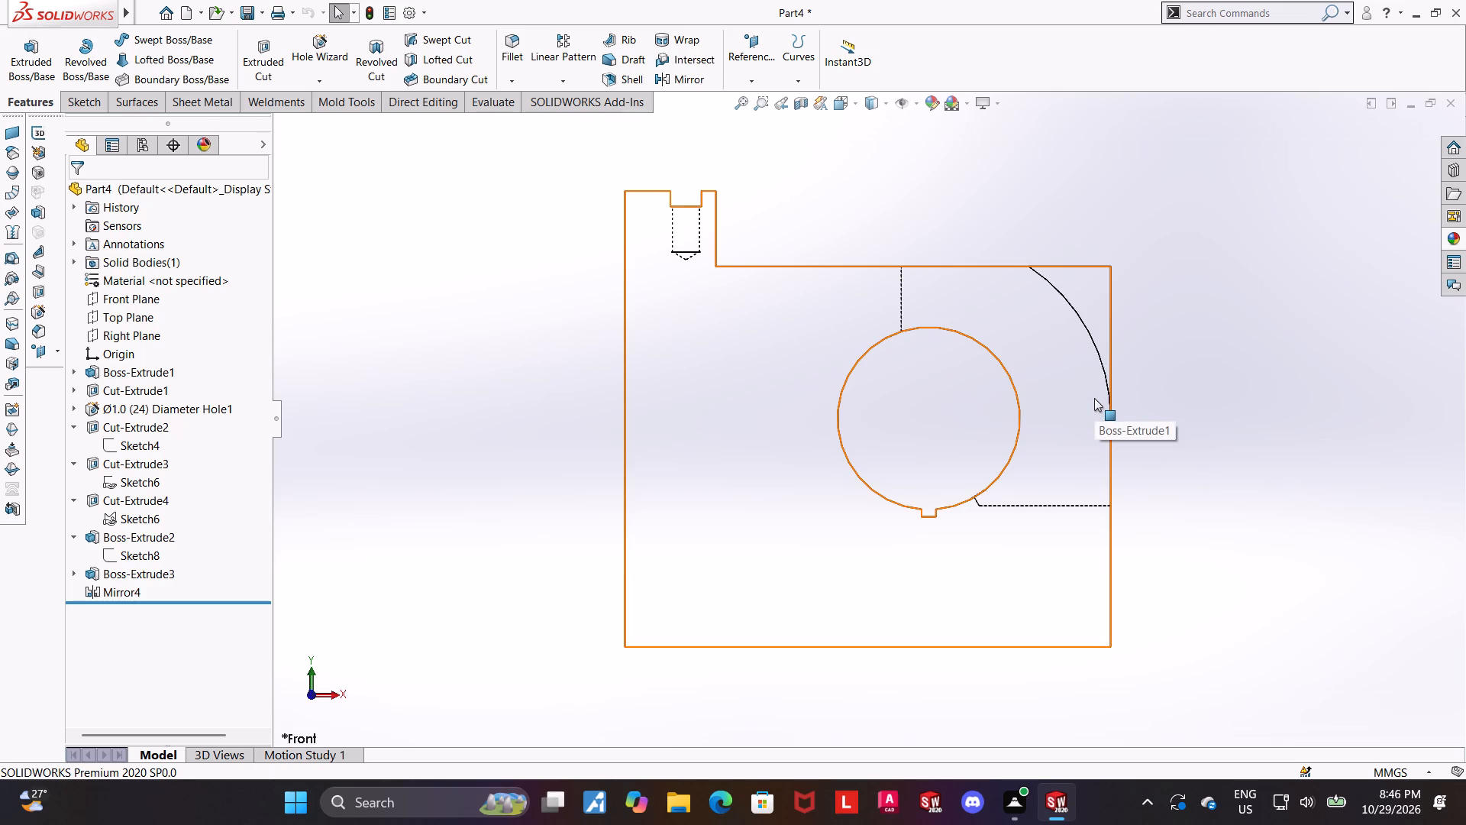
middle_drag(1046, 241, 1043, 561)
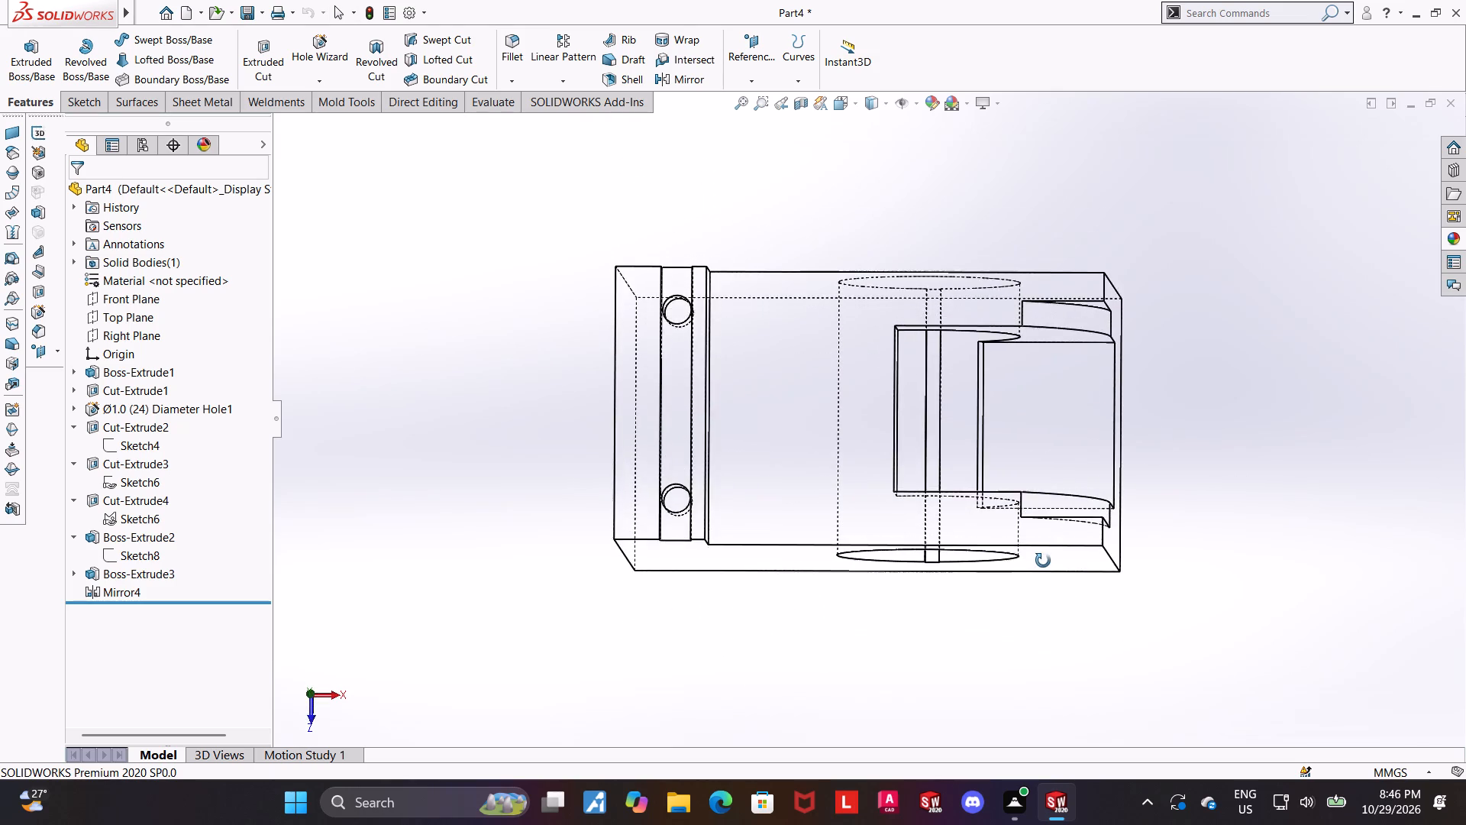
middle_drag(1043, 561, 1058, 633)
middle_drag(1157, 451, 1152, 416)
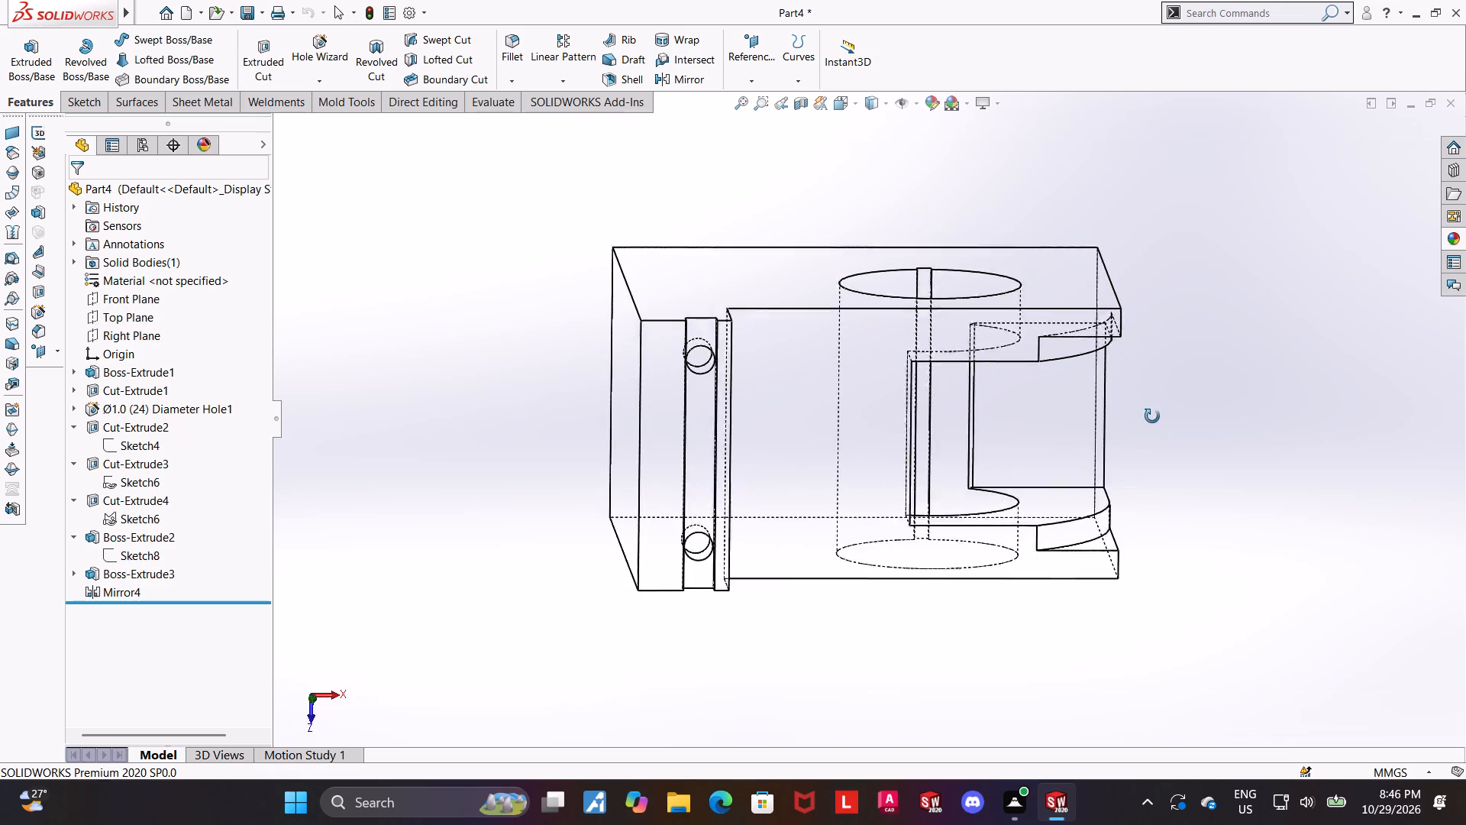
middle_drag(1152, 416, 1152, 222)
click(841, 105)
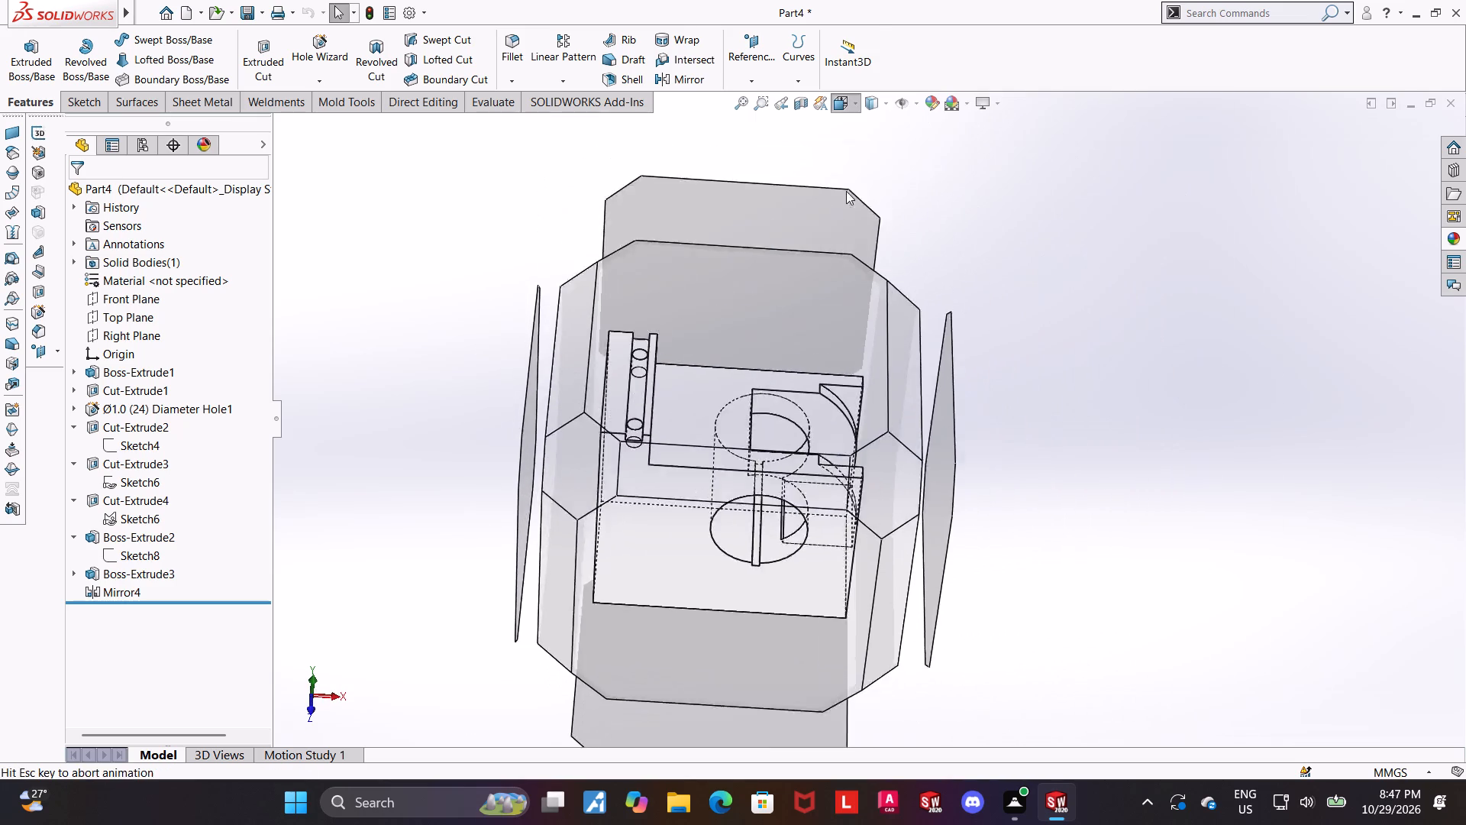
click(790, 414)
scroll(1277, 455, up, 1)
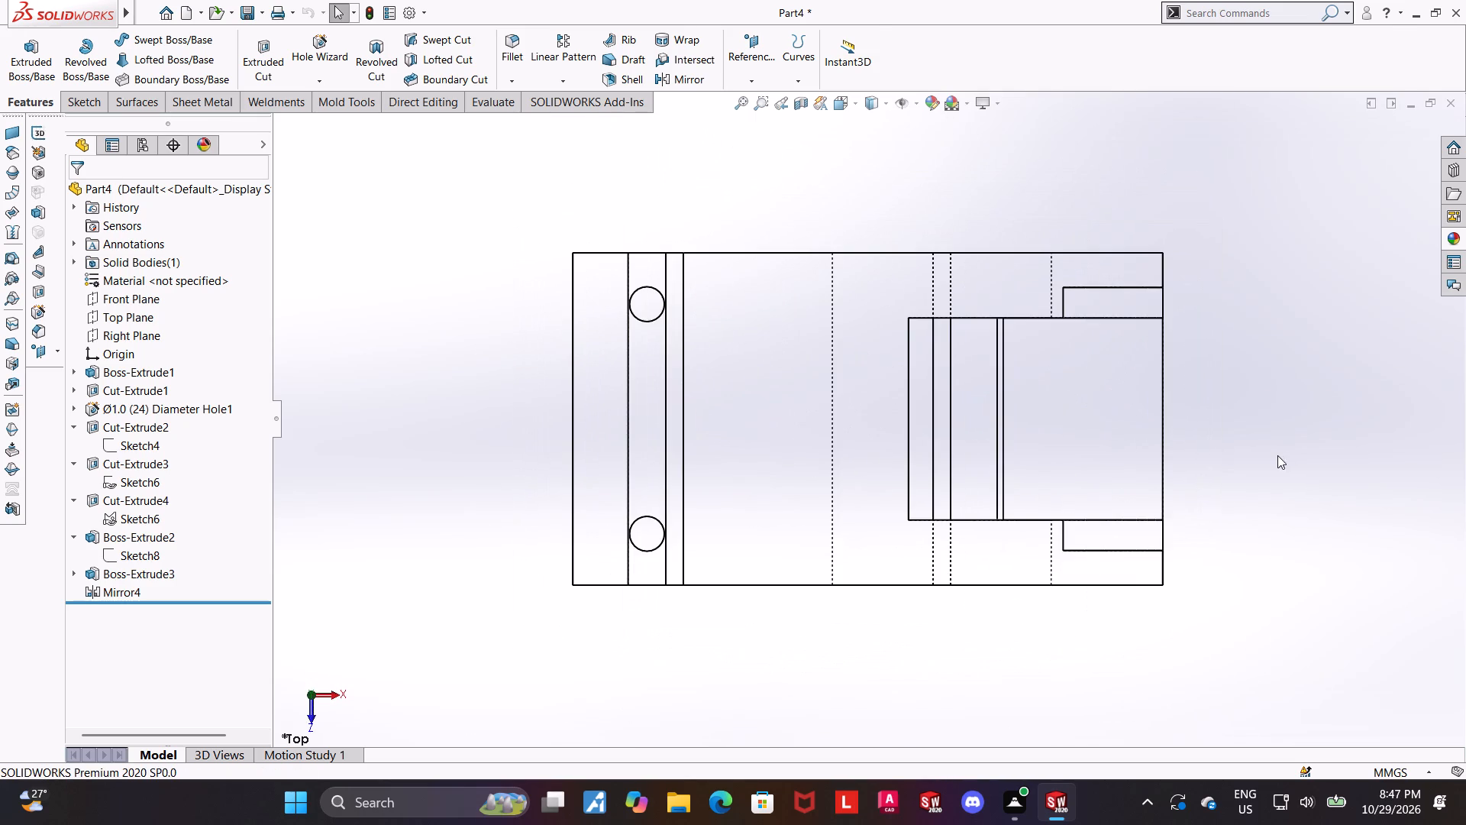
scroll(1261, 459, down, 1)
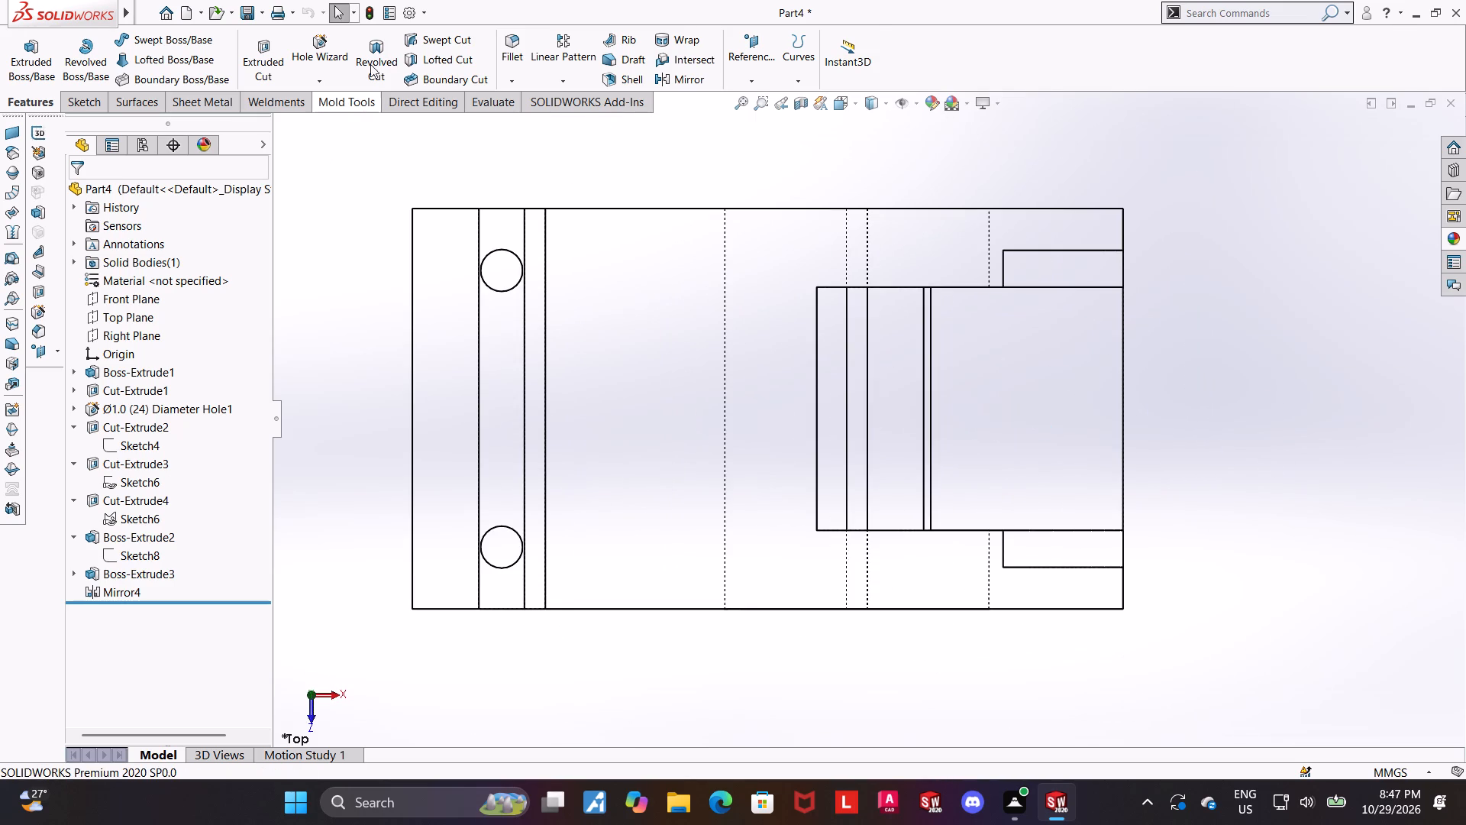
Start a Hole Wizard hole, try the ANSI Metric Tap Drills type and look through its available sizes.
click(331, 37)
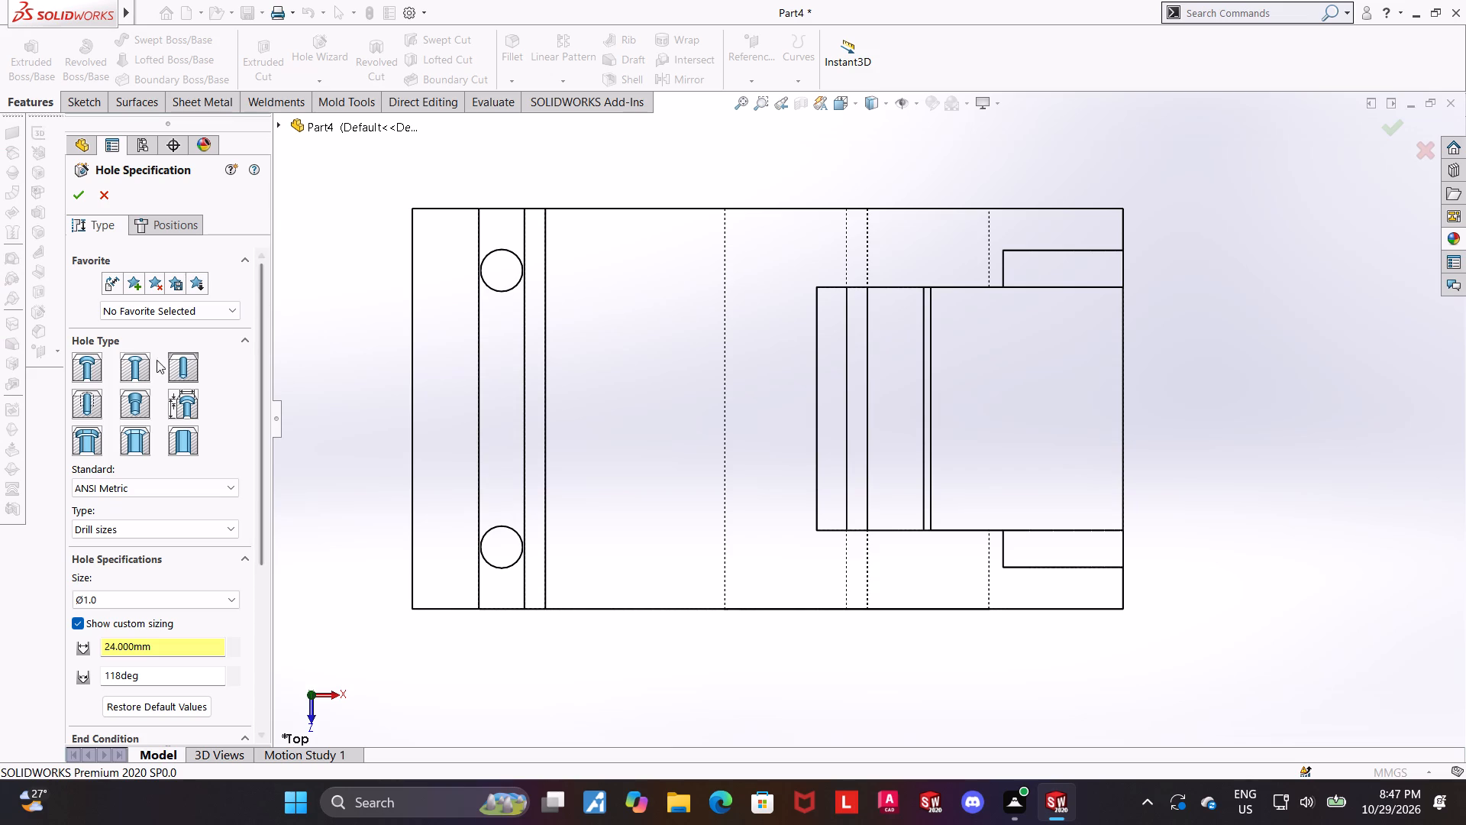
click(160, 535)
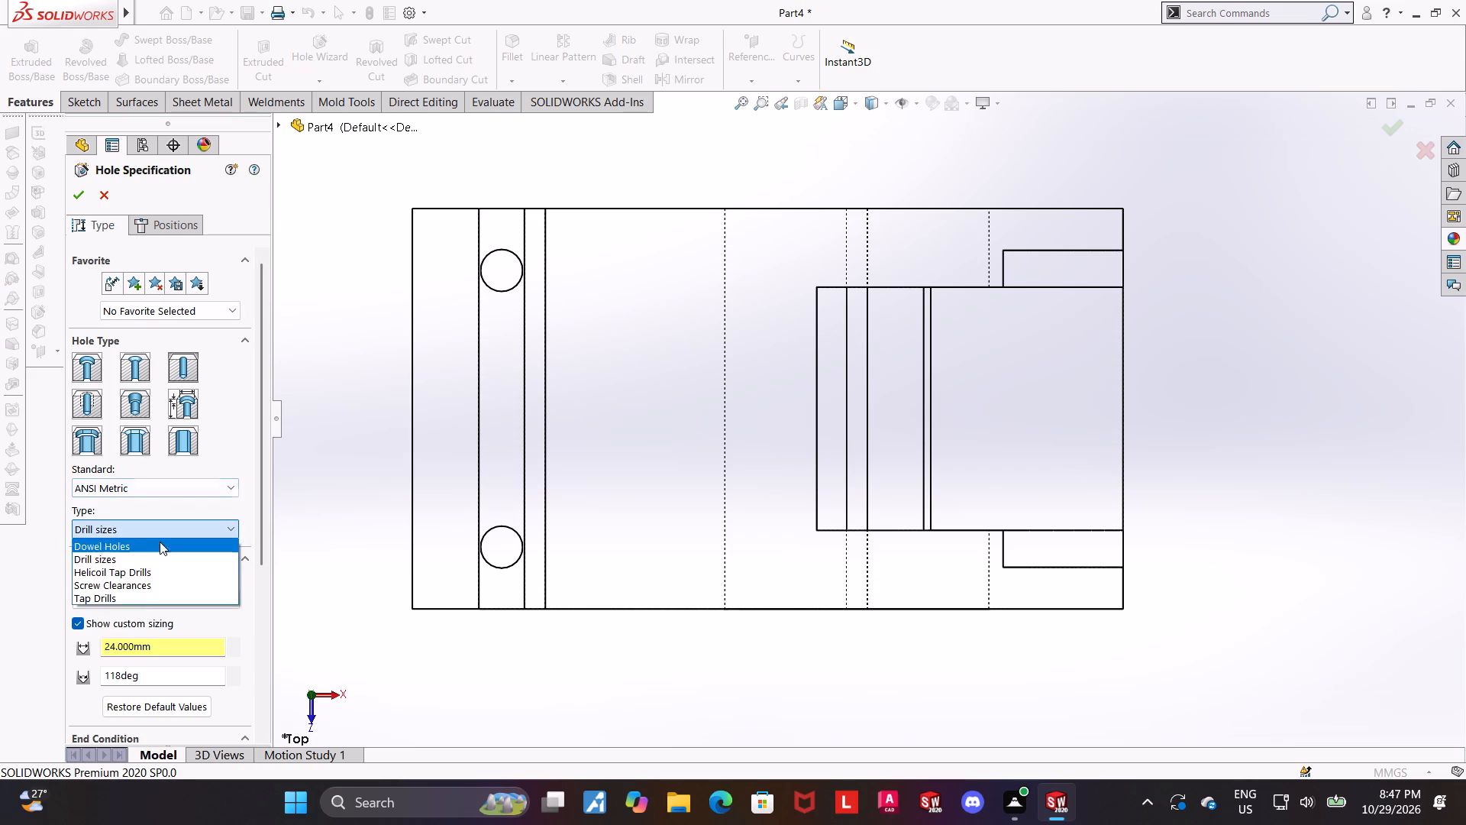
click(144, 593)
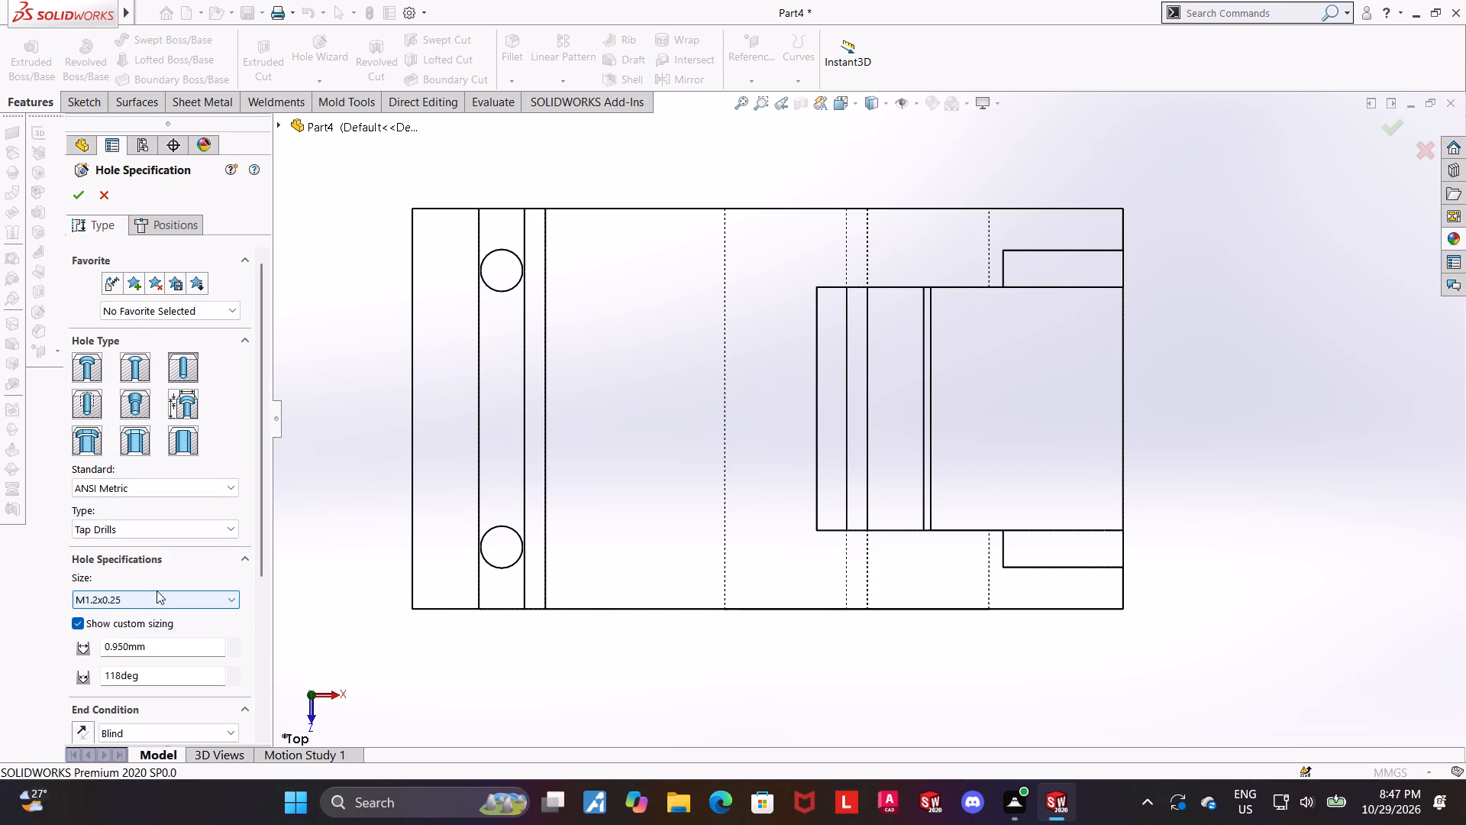
click(155, 595)
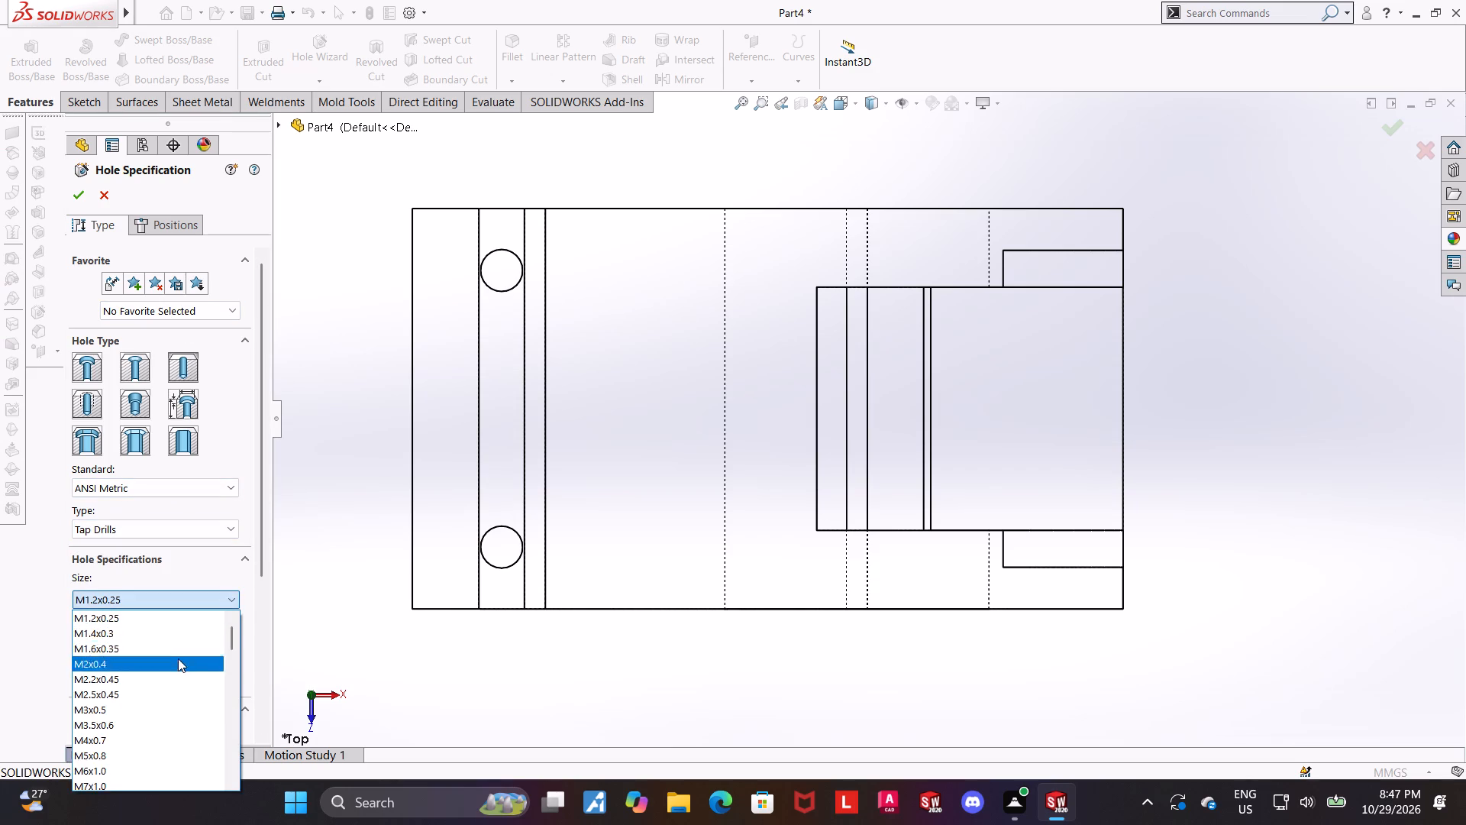
scroll(172, 677, down, 14)
scroll(169, 700, up, 3)
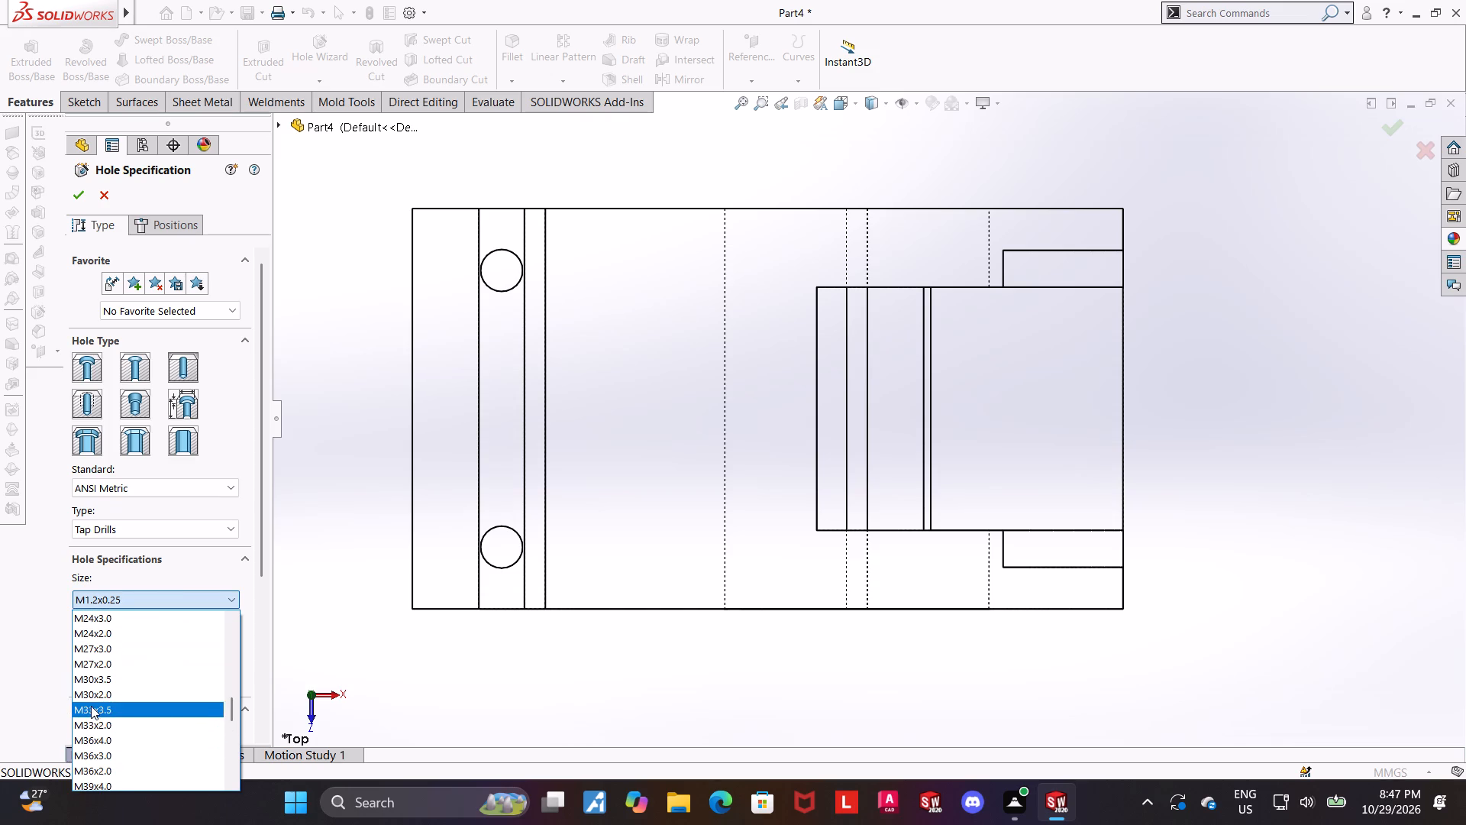
scroll(91, 706, up, 7)
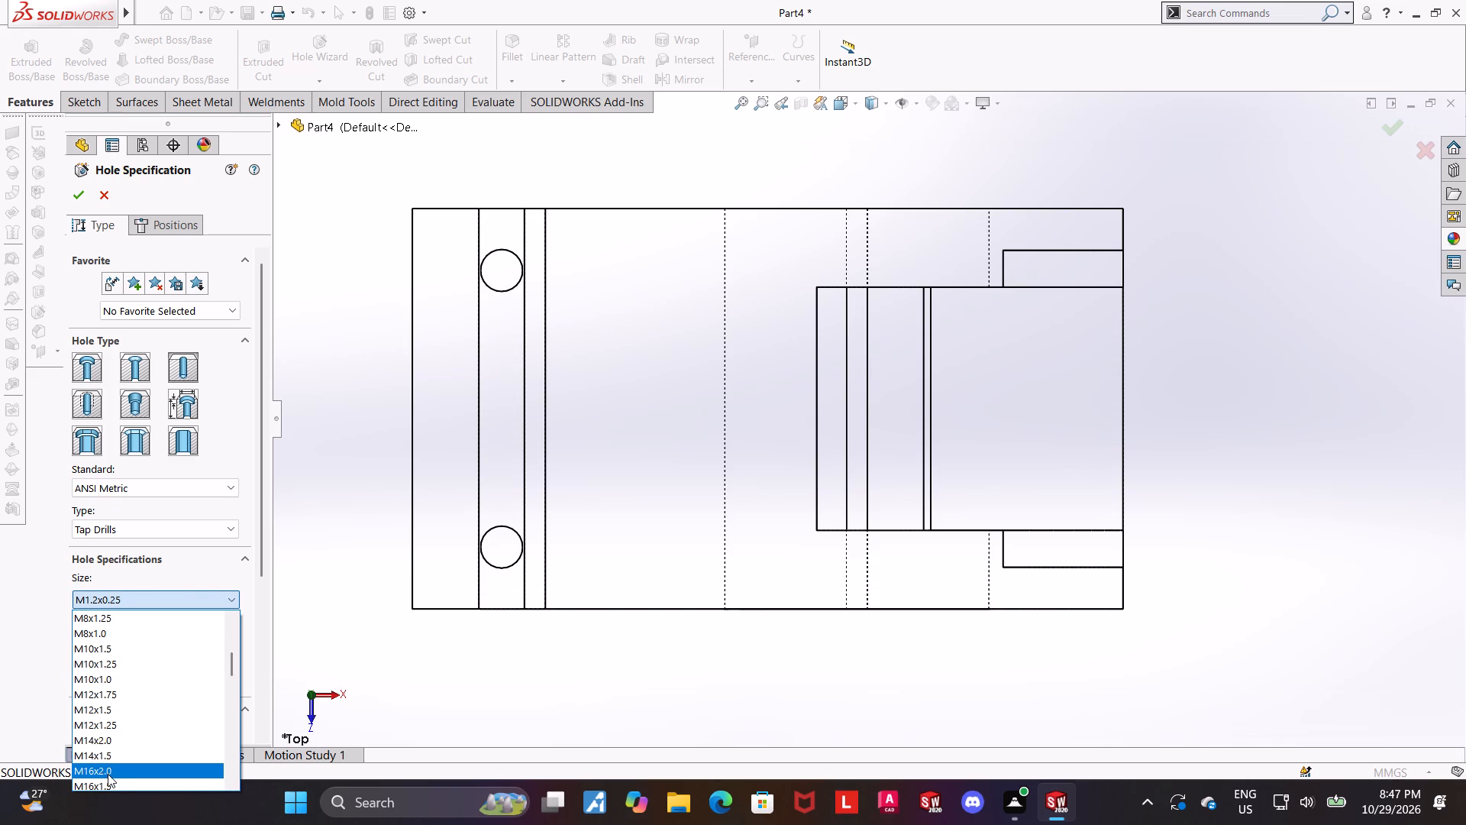
scroll(115, 768, down, 1)
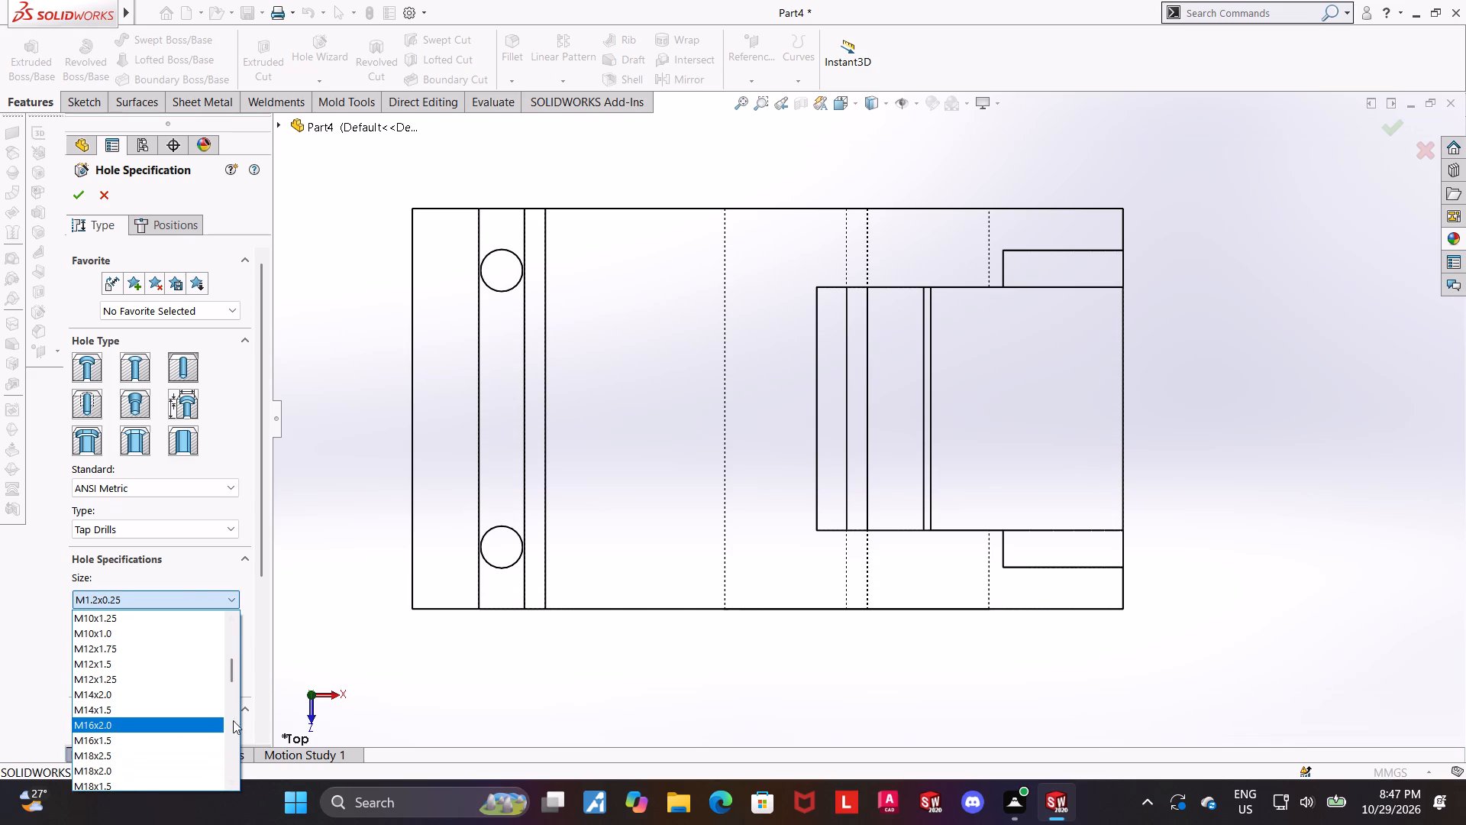
click(353, 702)
Configure the hole as ISO, Tap Drills, size M16, with custom sizing off and an Up To Next end condition.
click(127, 492)
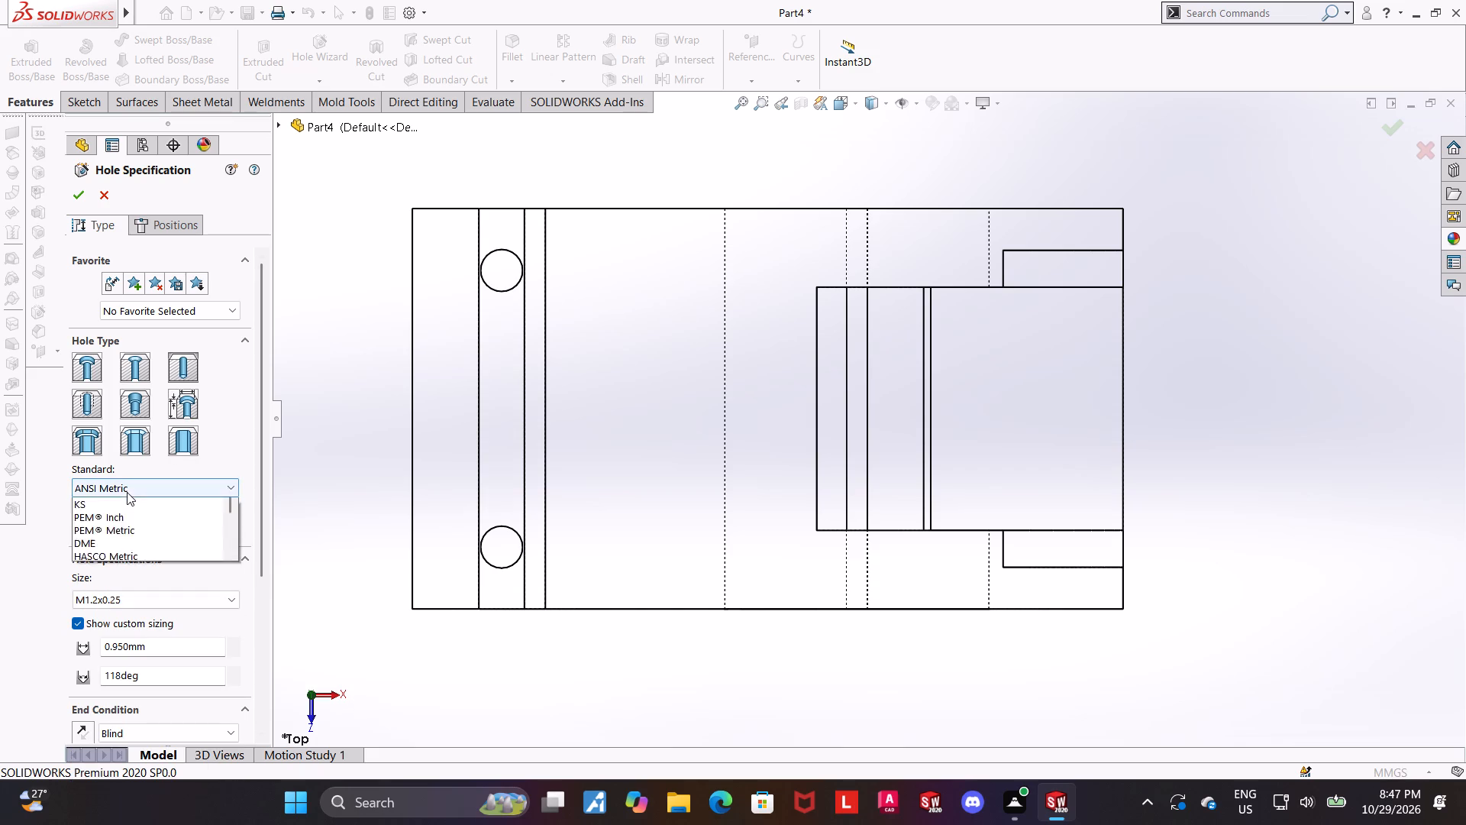
click(103, 582)
click(131, 604)
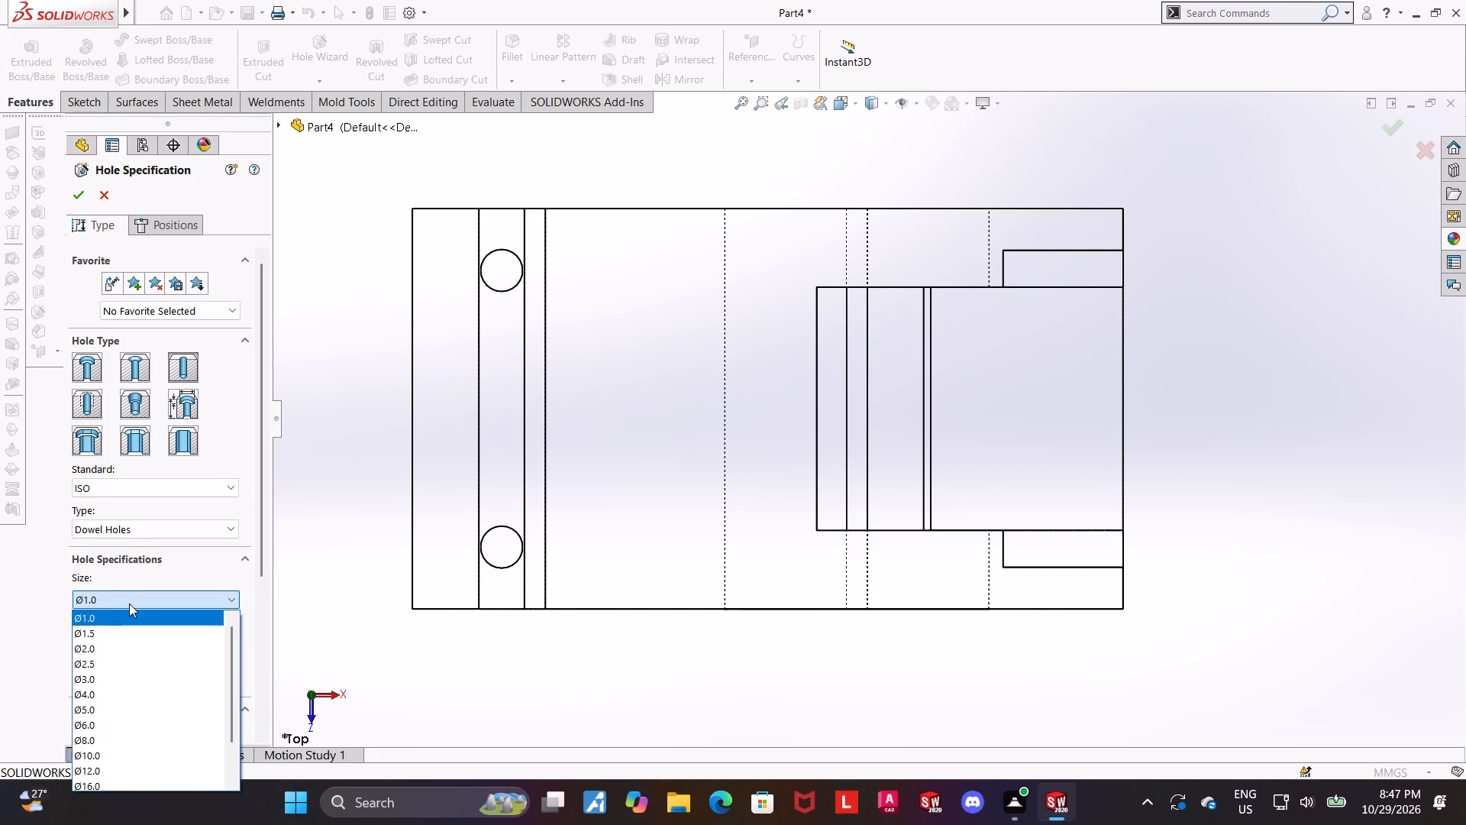
double_click(129, 533)
click(121, 587)
click(122, 591)
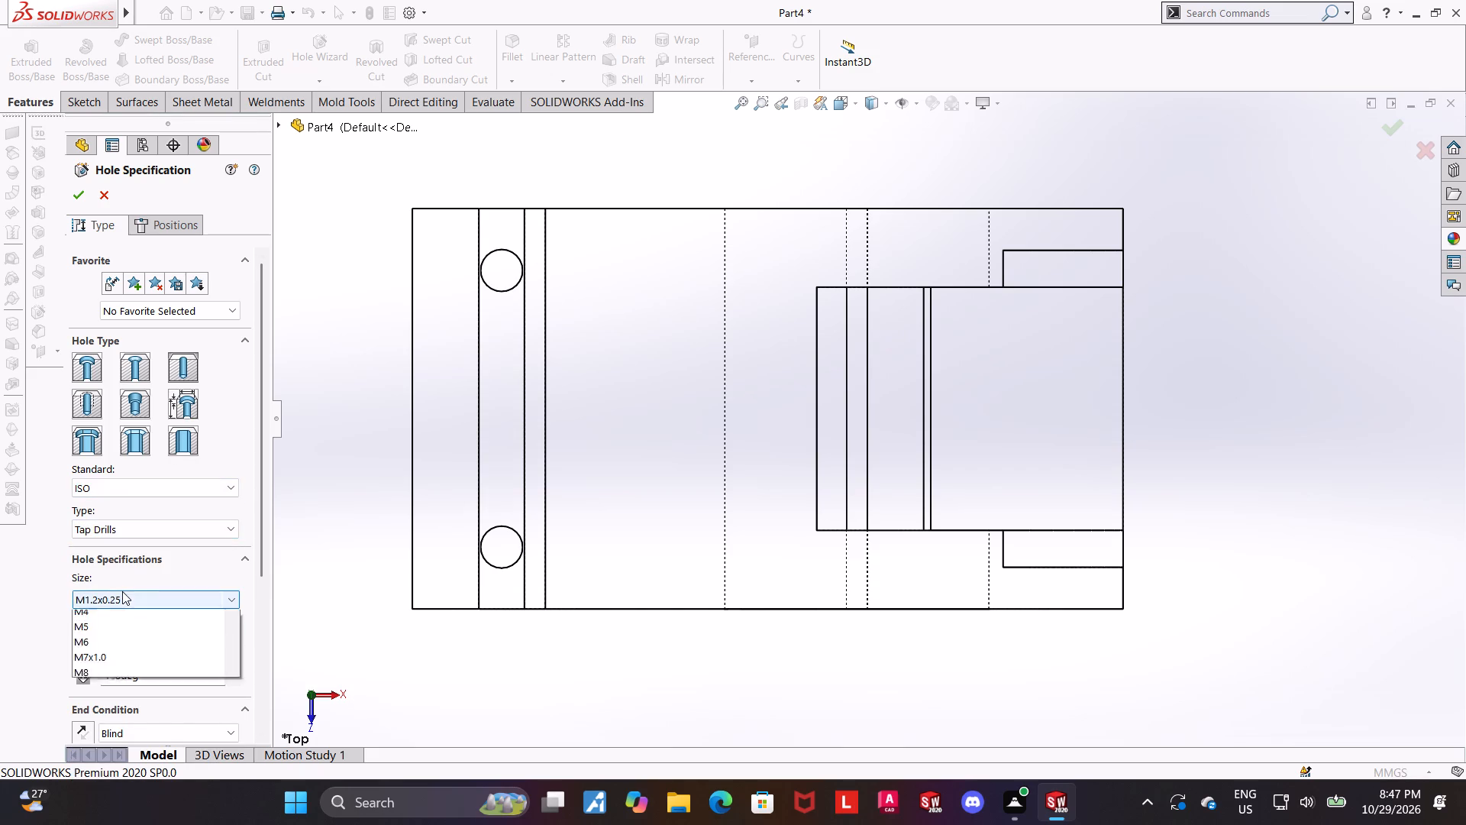
scroll(140, 634, down, 5)
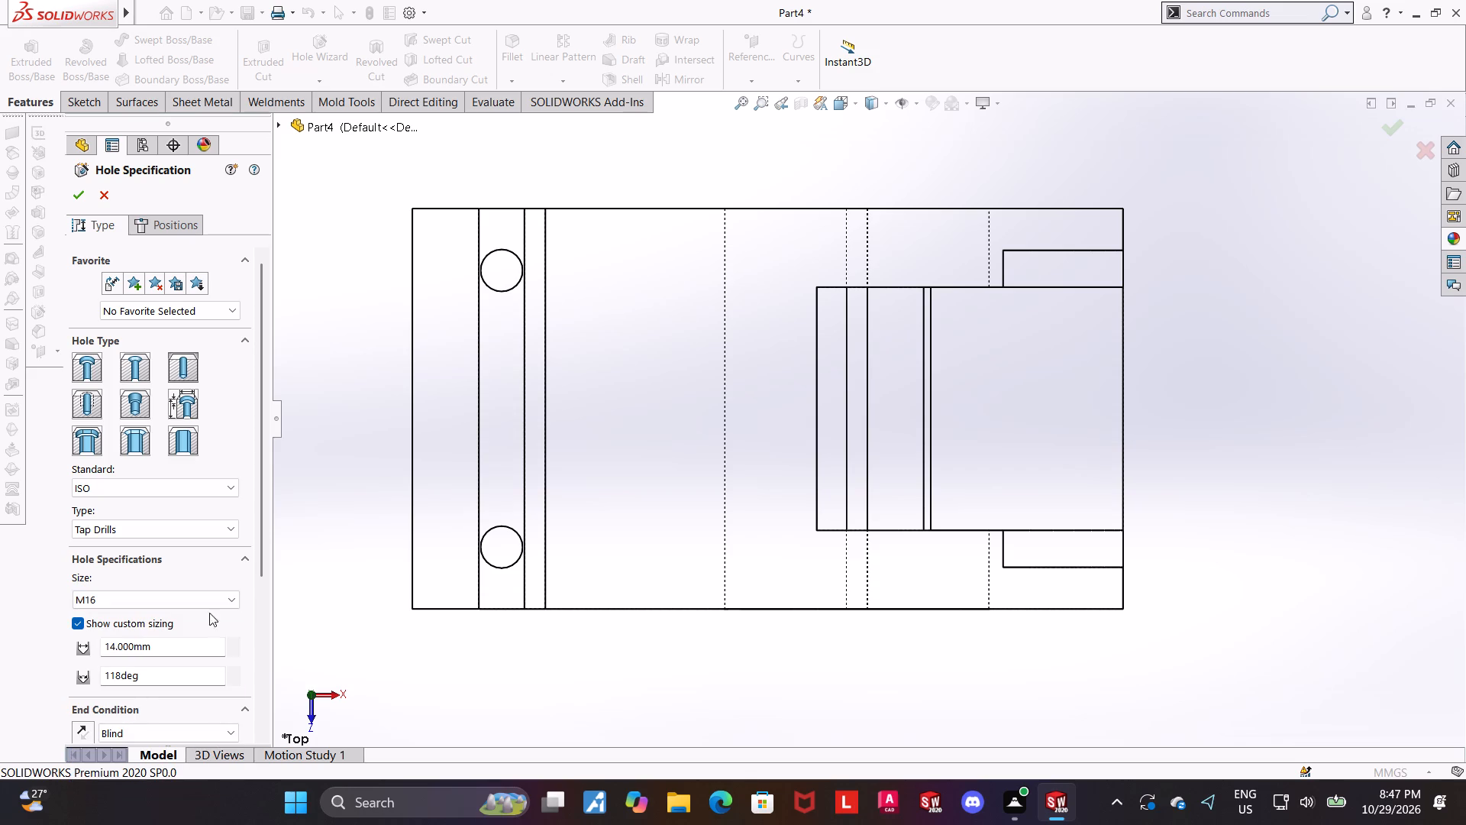
click(78, 623)
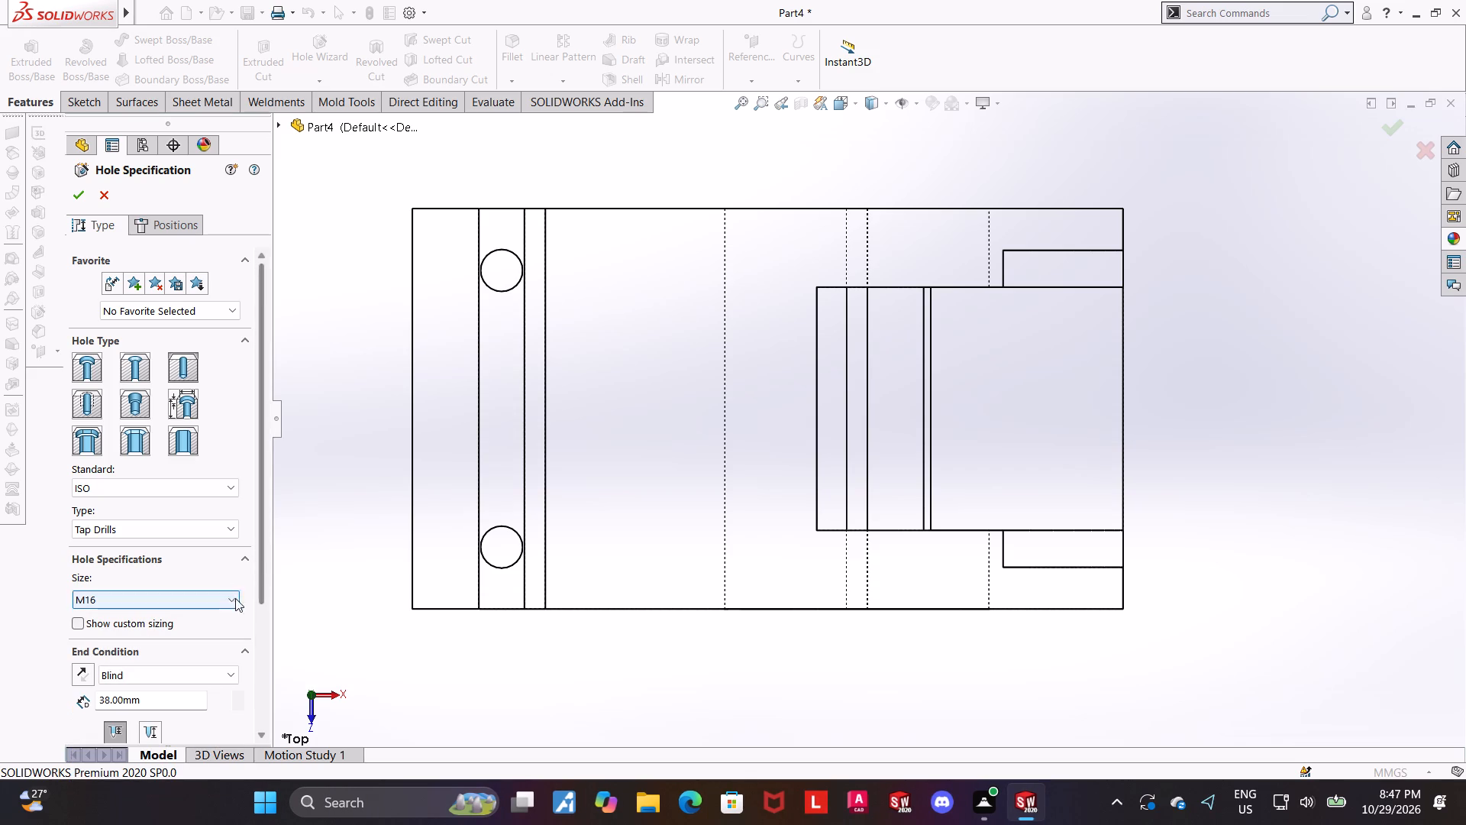
drag(255, 583, 259, 632)
click(148, 609)
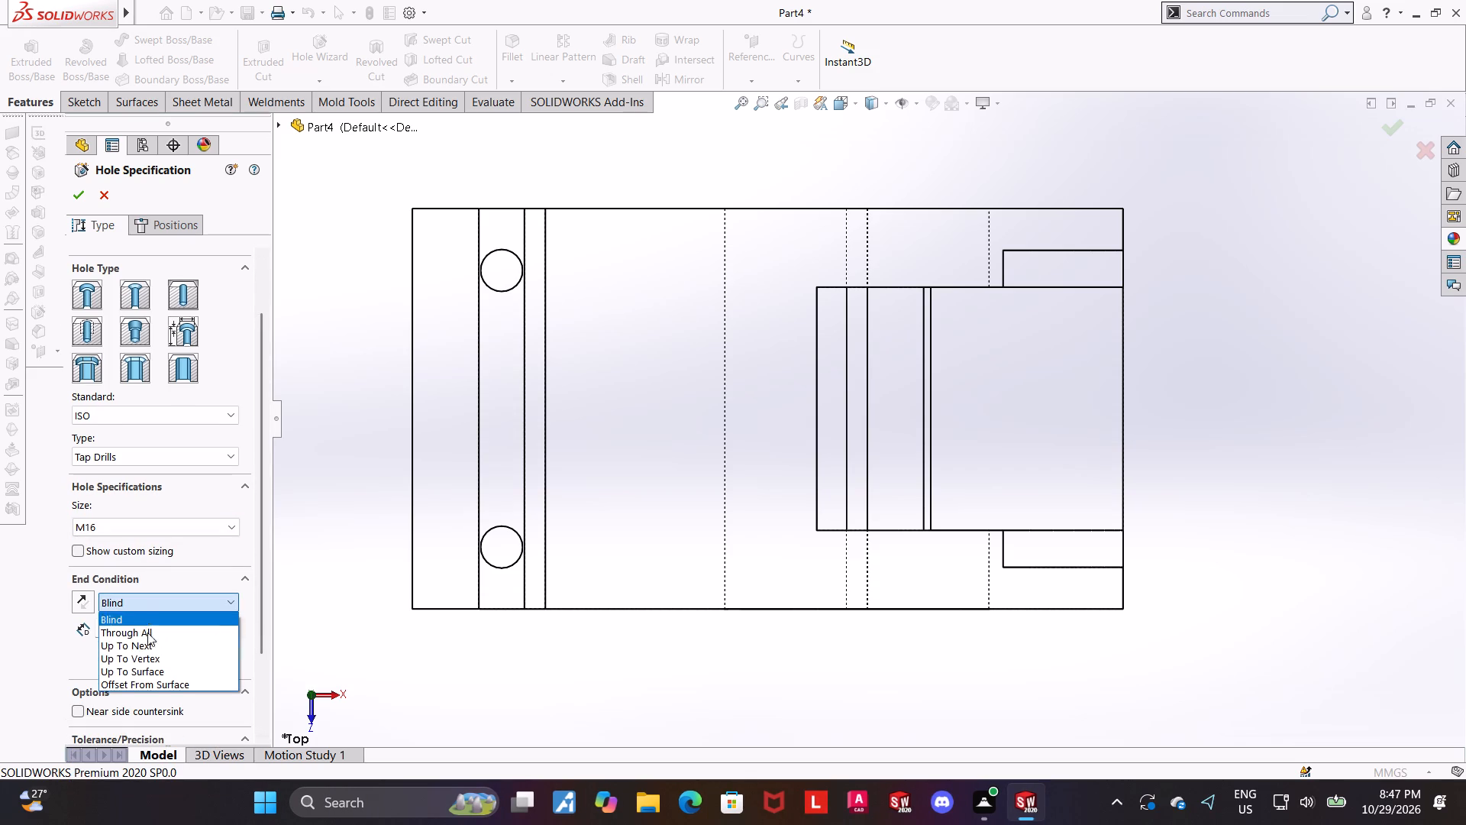
click(146, 645)
Switch the display to shaded and place two holes on the block's top face, one on each side of the pocket.
click(168, 231)
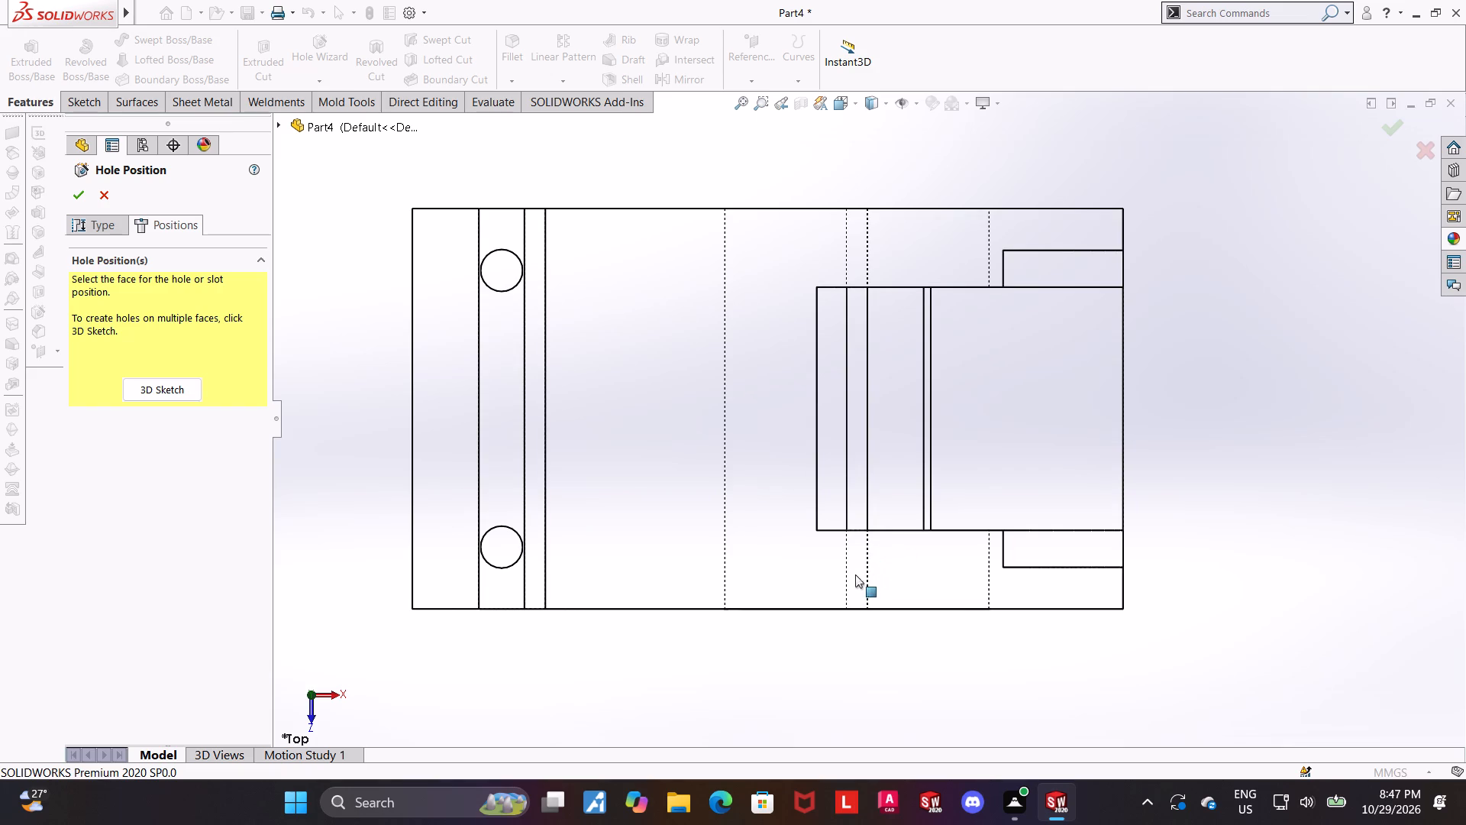
middle_drag(907, 597, 903, 547)
click(864, 109)
click(870, 123)
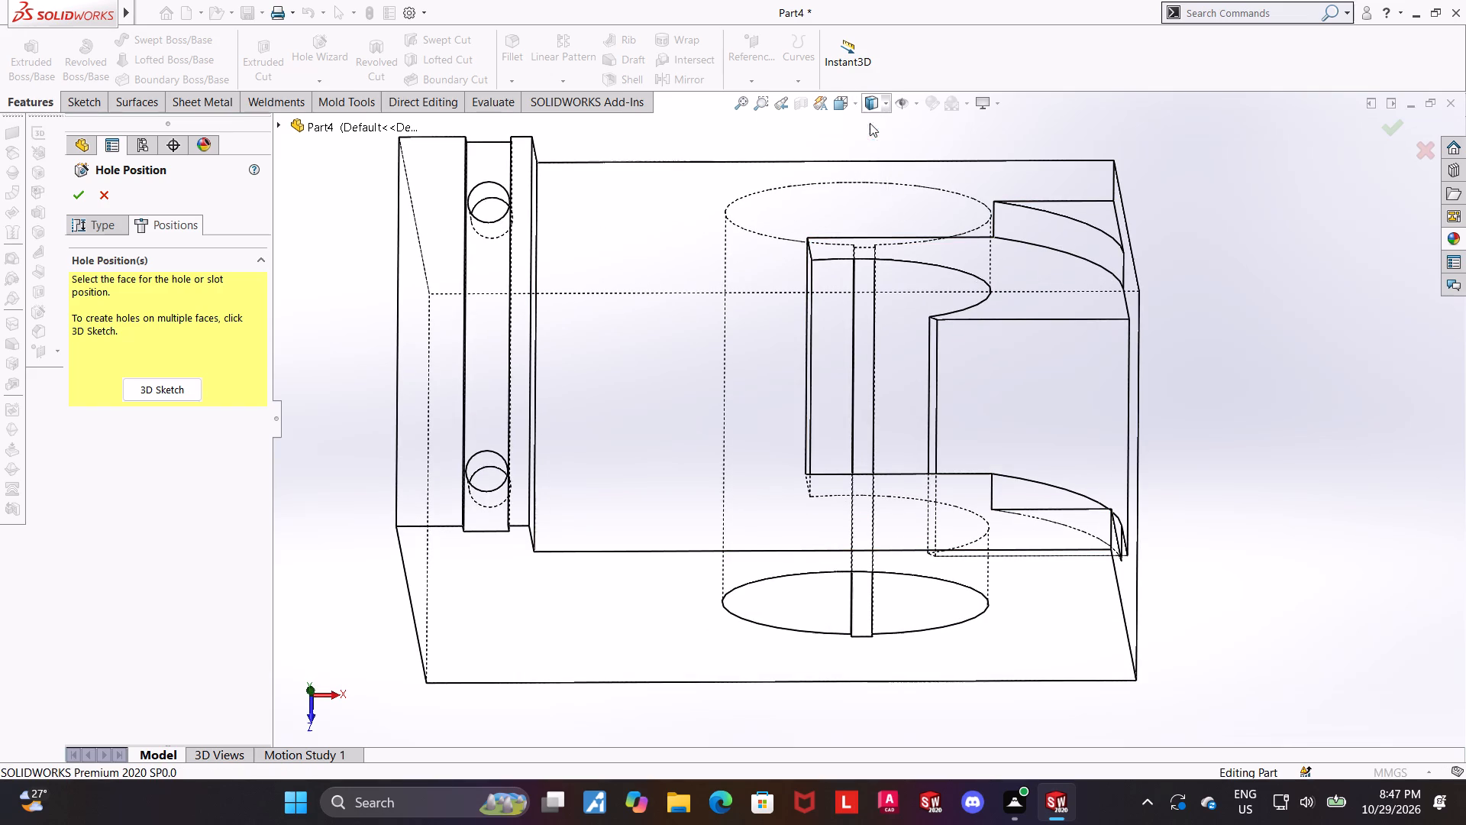
click(873, 500)
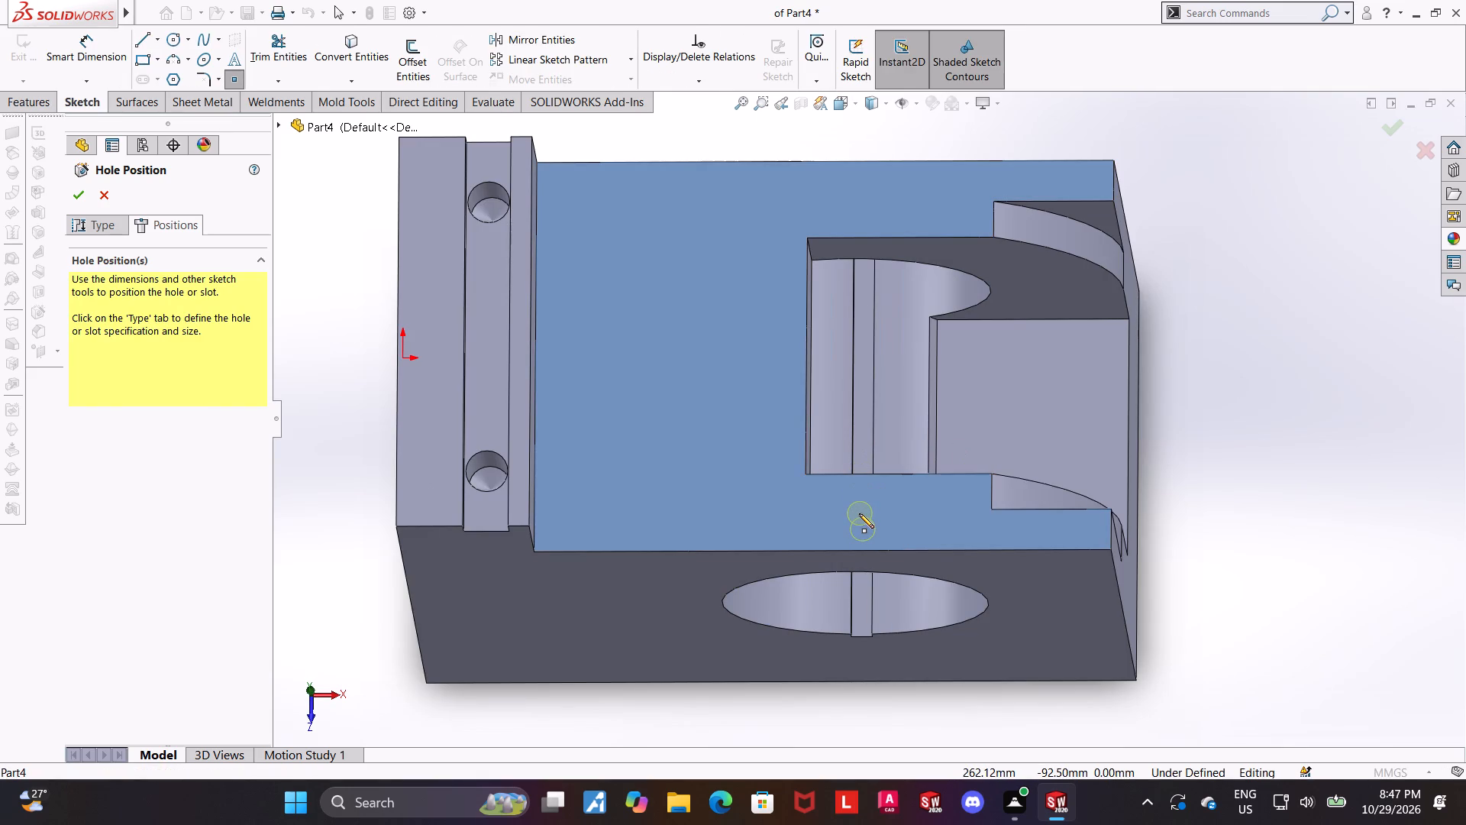
click(859, 513)
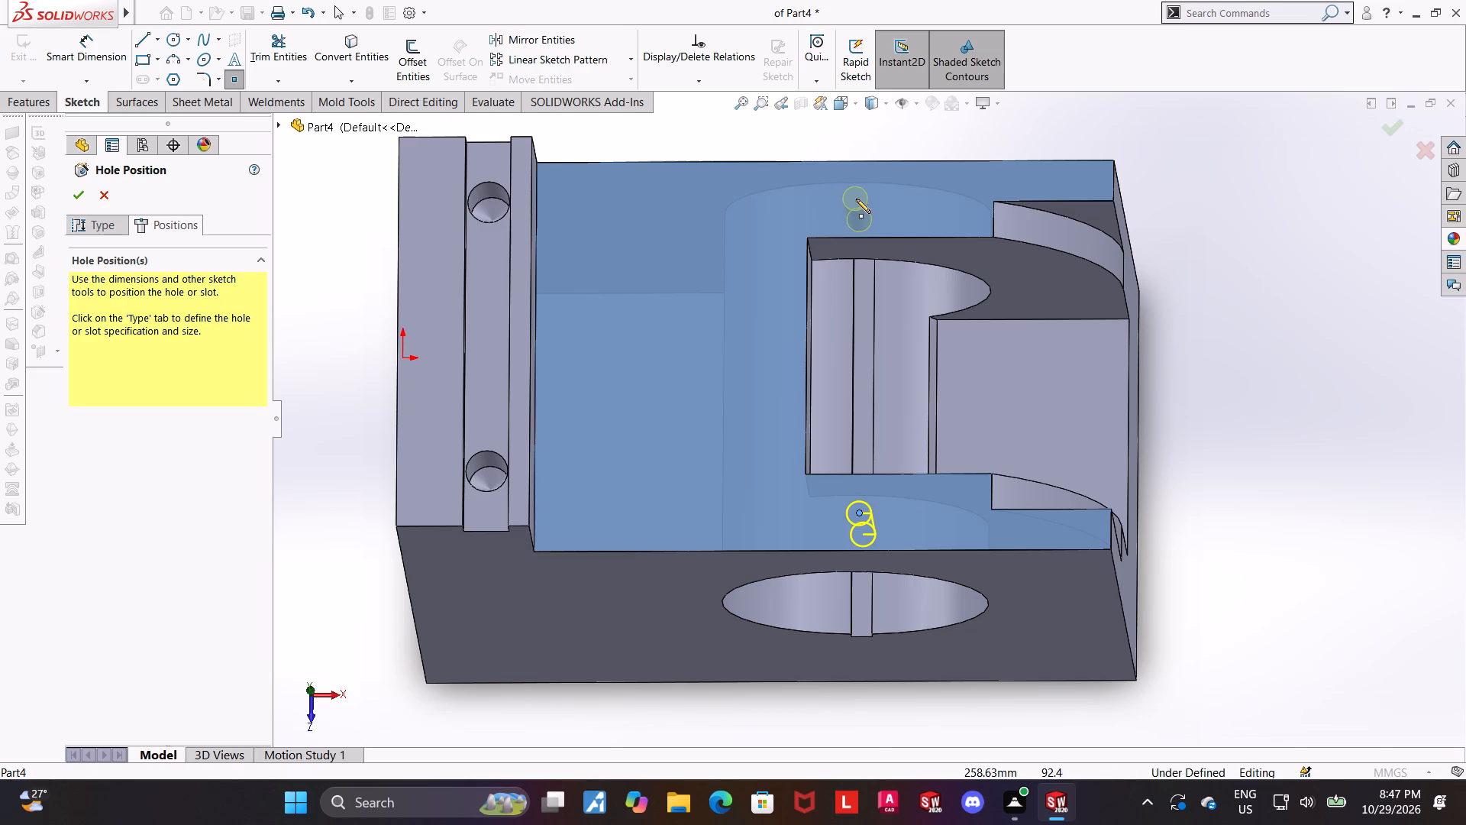
click(857, 199)
key(Escape)
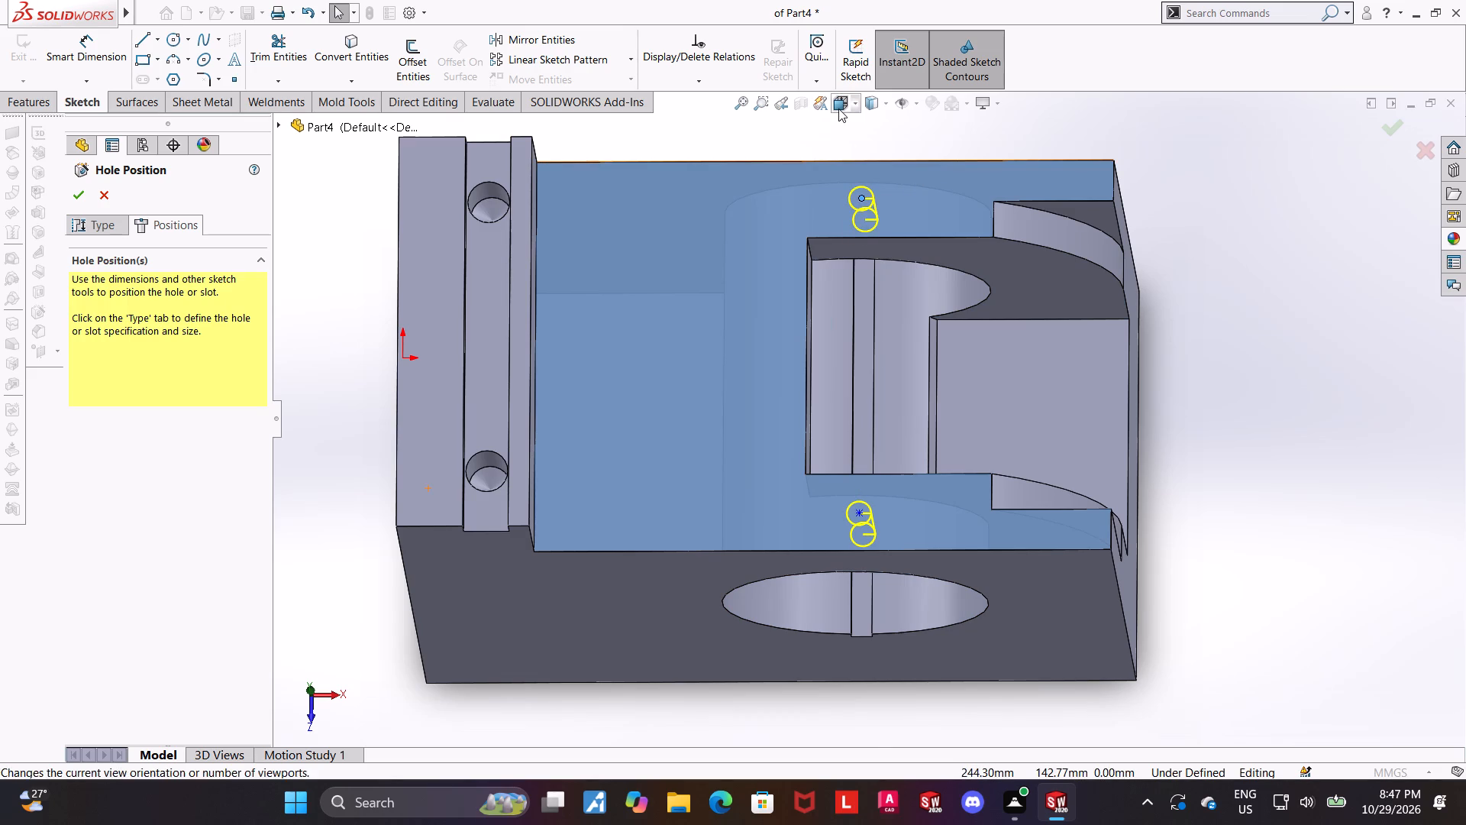
In the top view, move both hole points toward the groove, to about X 240 mm and X 243 mm.
click(838, 107)
click(736, 438)
scroll(1293, 591, up, 1)
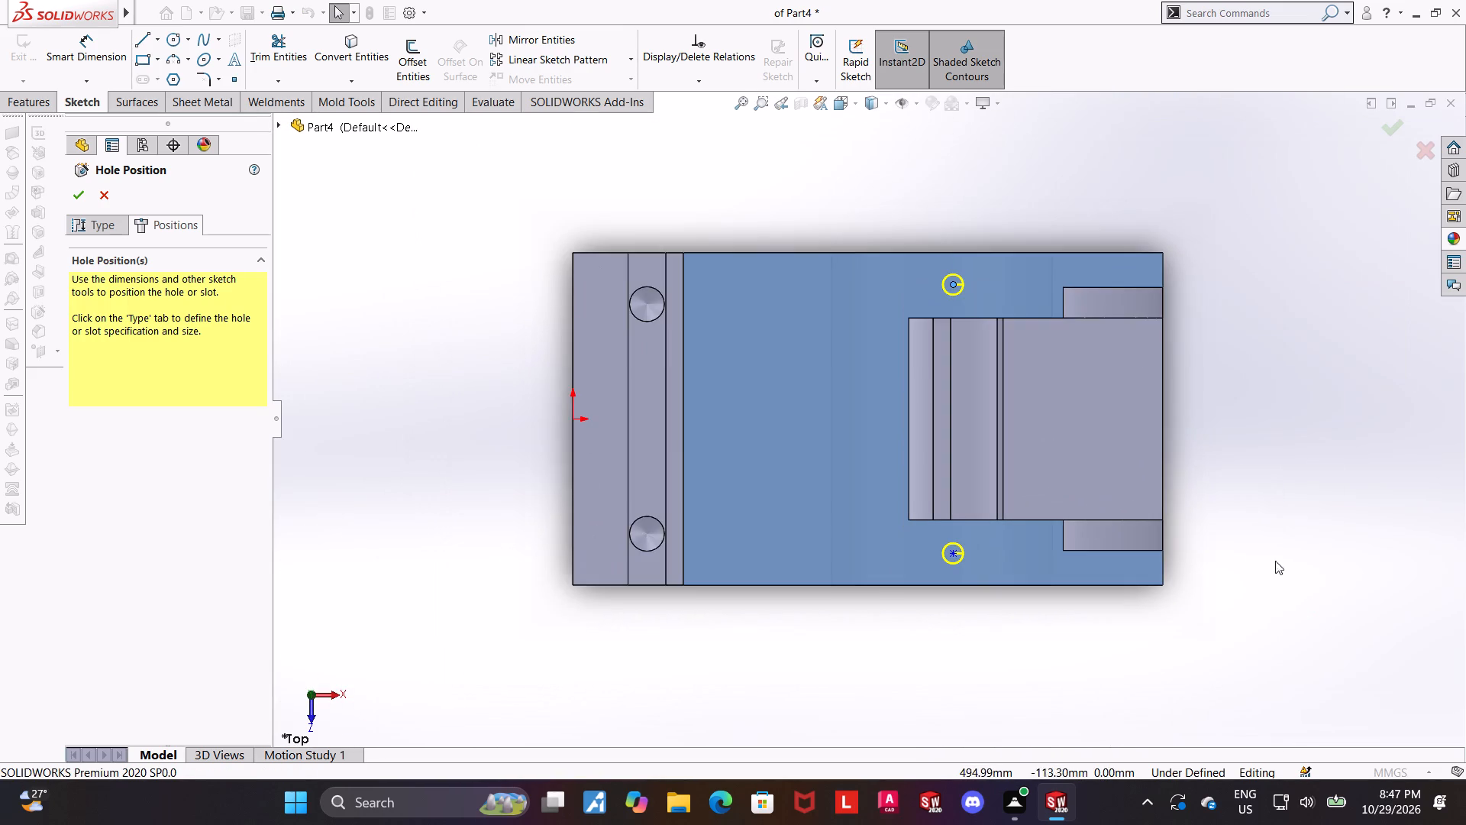
scroll(1228, 541, down, 1)
key(Escape)
drag(877, 223, 841, 227)
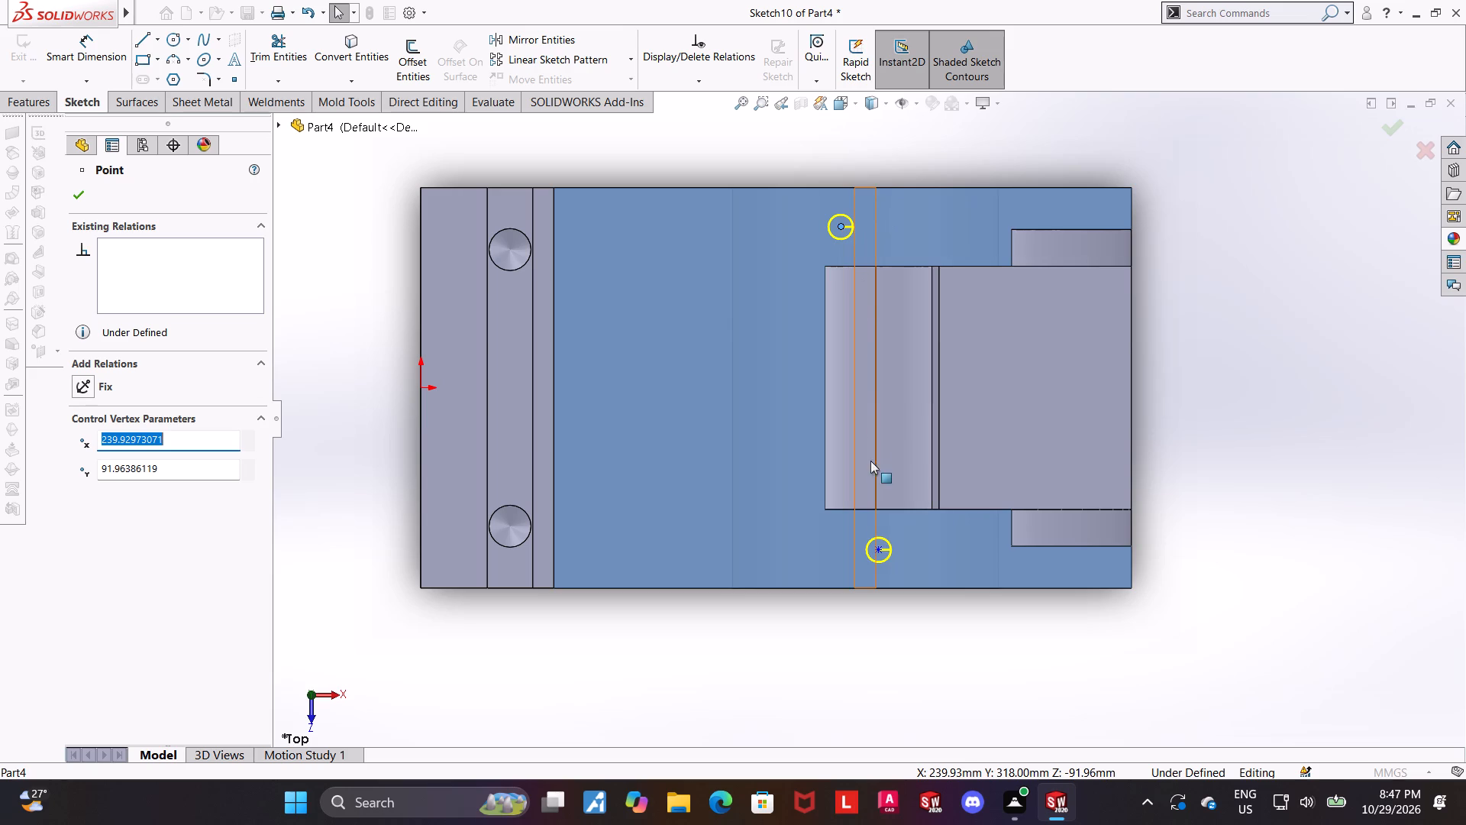
drag(879, 550, 847, 546)
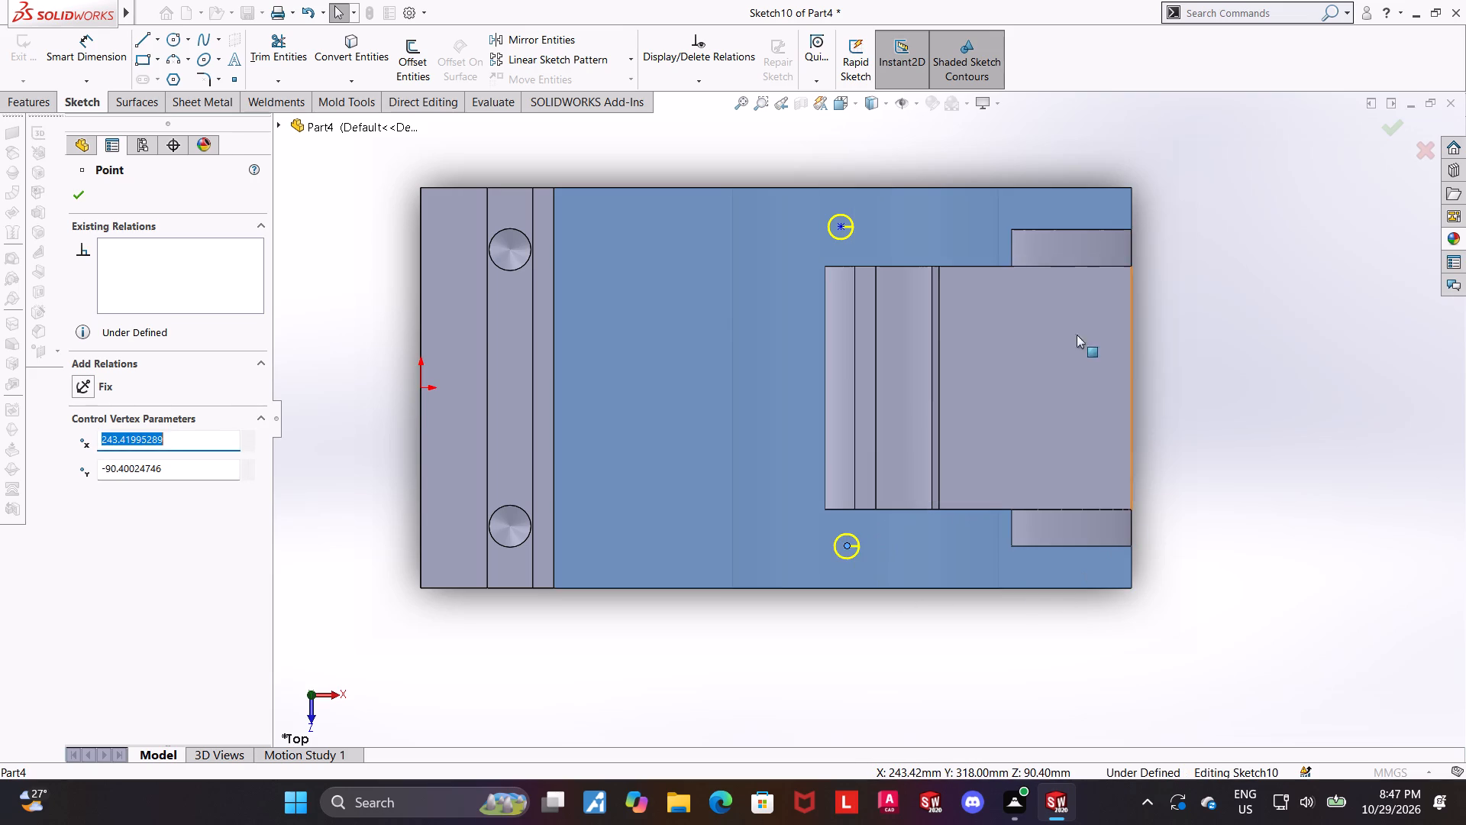
key(Escape)
Dimension the lower hole point 21 mm from the block's nearest long edge in the top view.
click(78, 58)
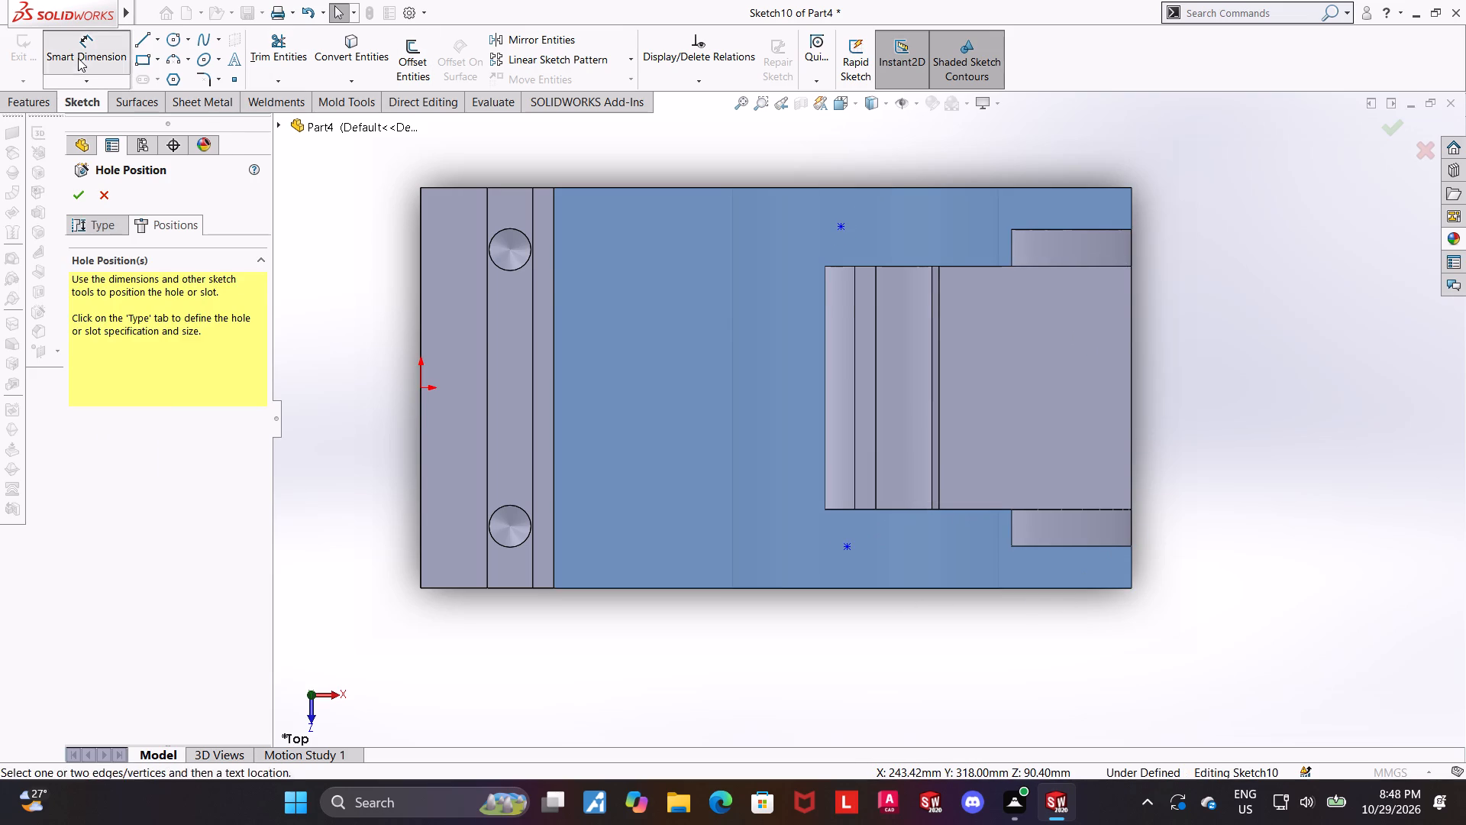
scroll(640, 348, up, 1)
scroll(931, 424, down, 1)
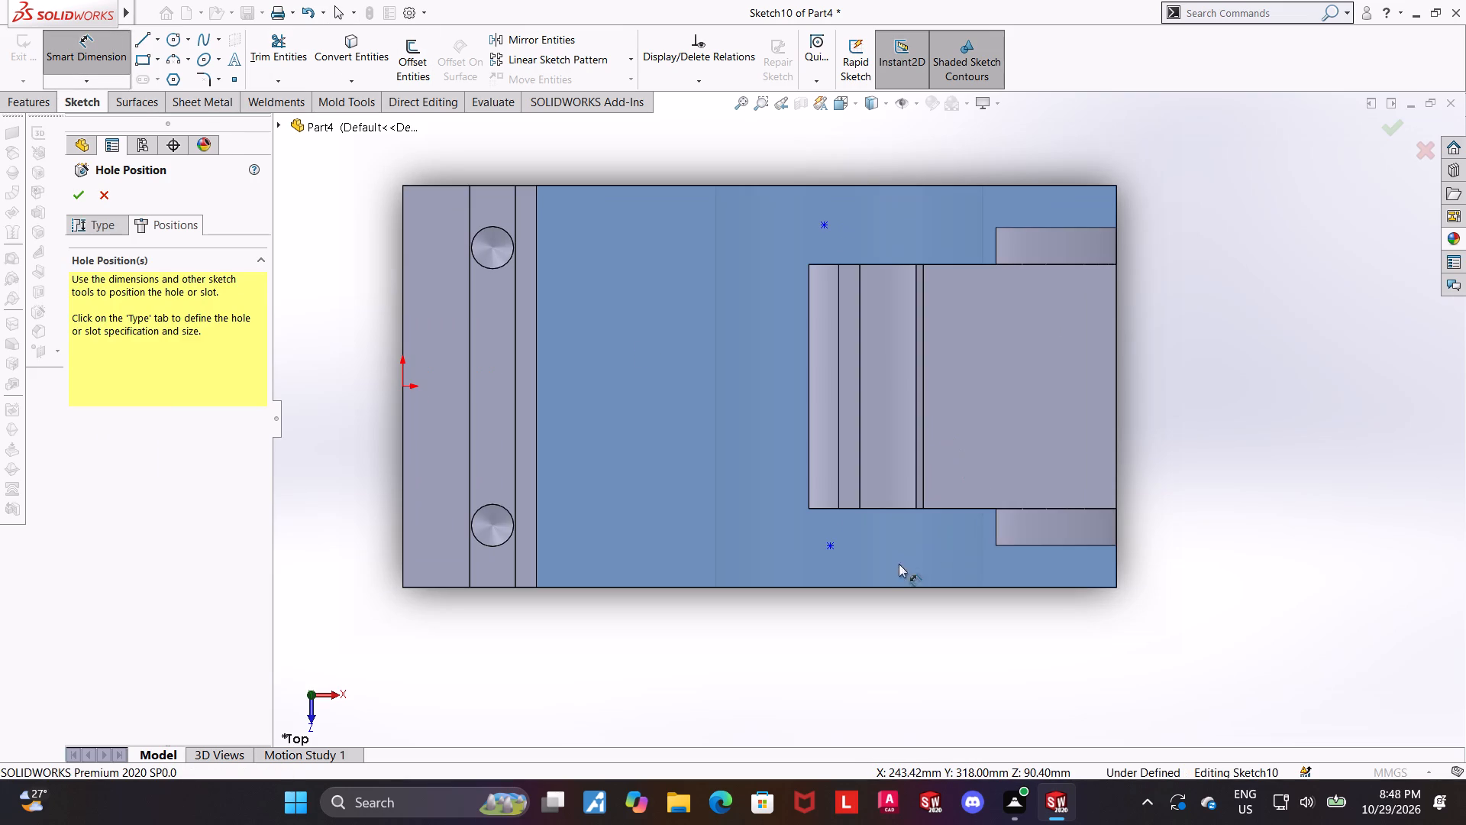
double_click(827, 551)
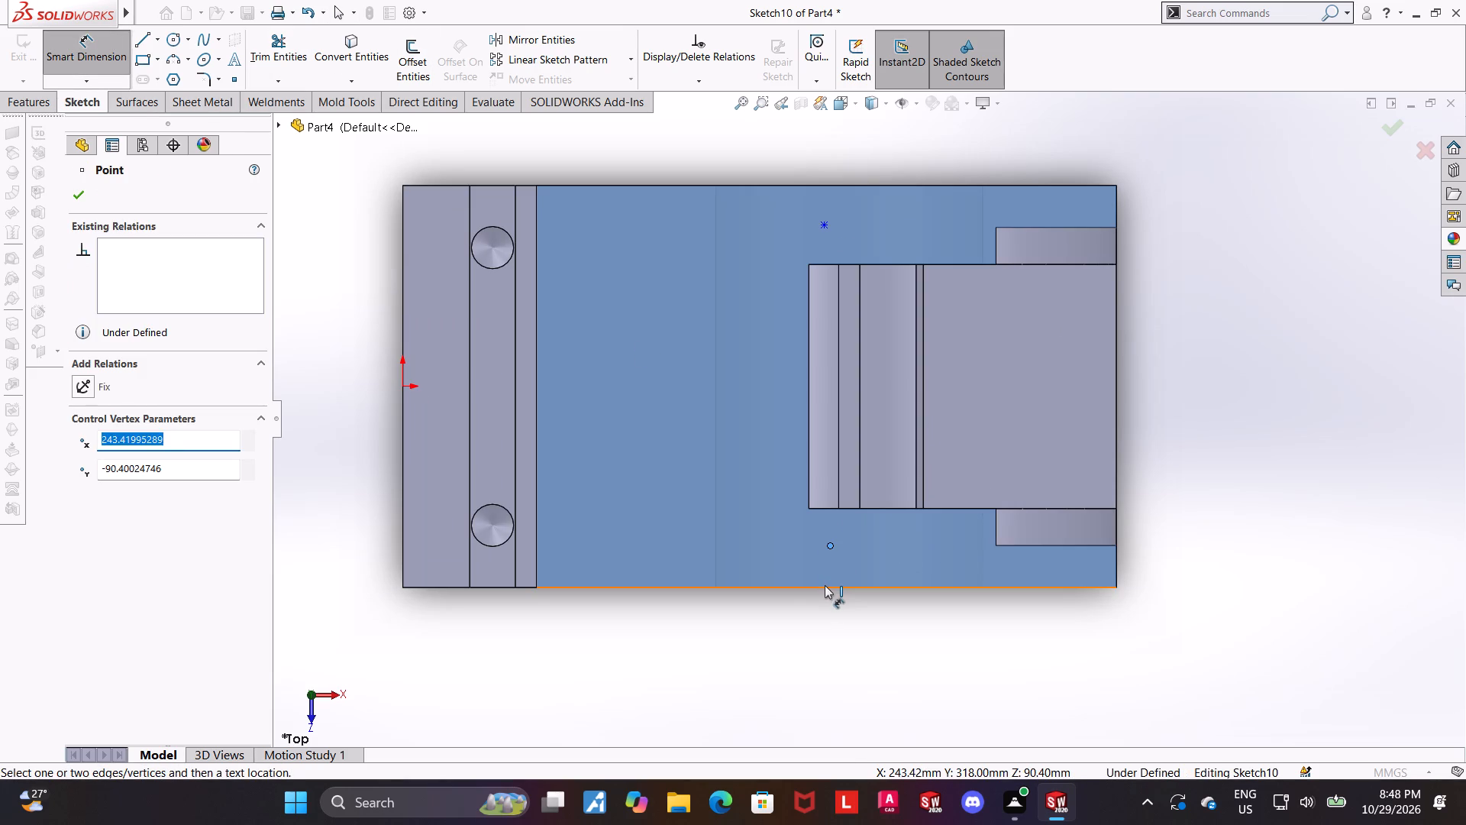
click(825, 585)
click(783, 558)
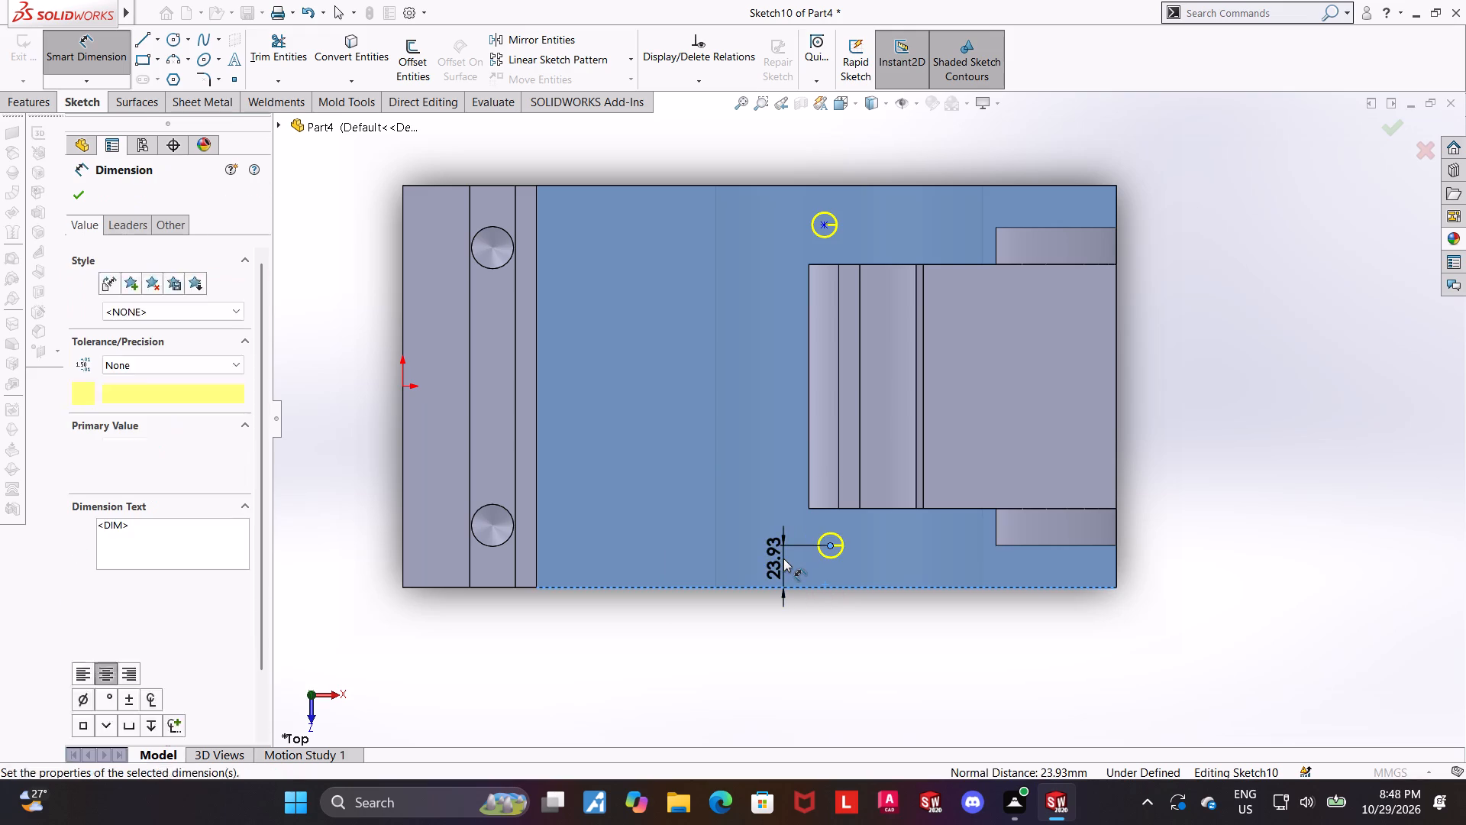
text(21)
key(Return)
key(Escape)
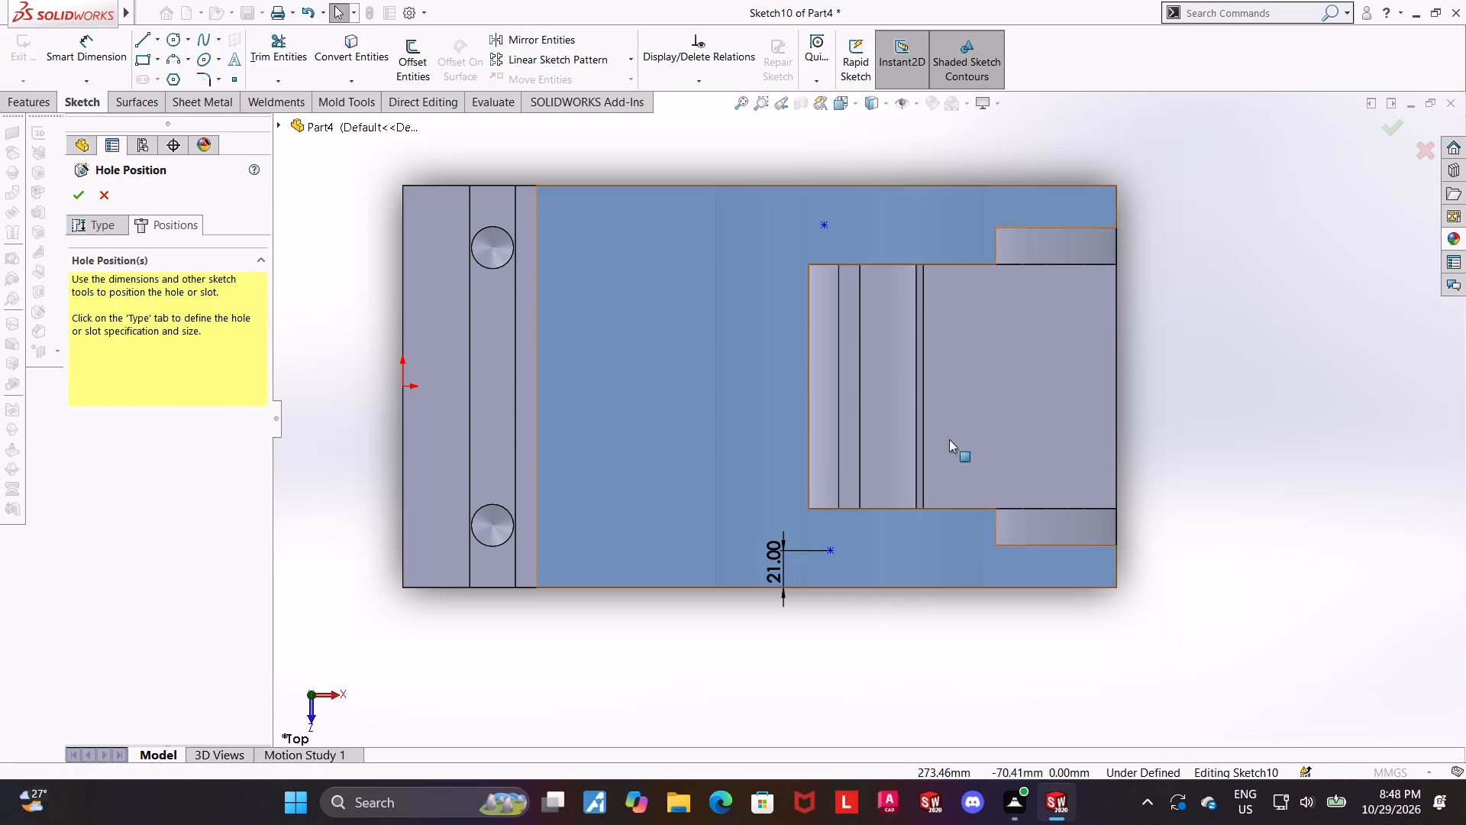
Draw a horizontal centerline about 76 mm long from the midpoint of the face's groove-side edge and make both hole points symmetric about it.
click(154, 42)
click(157, 75)
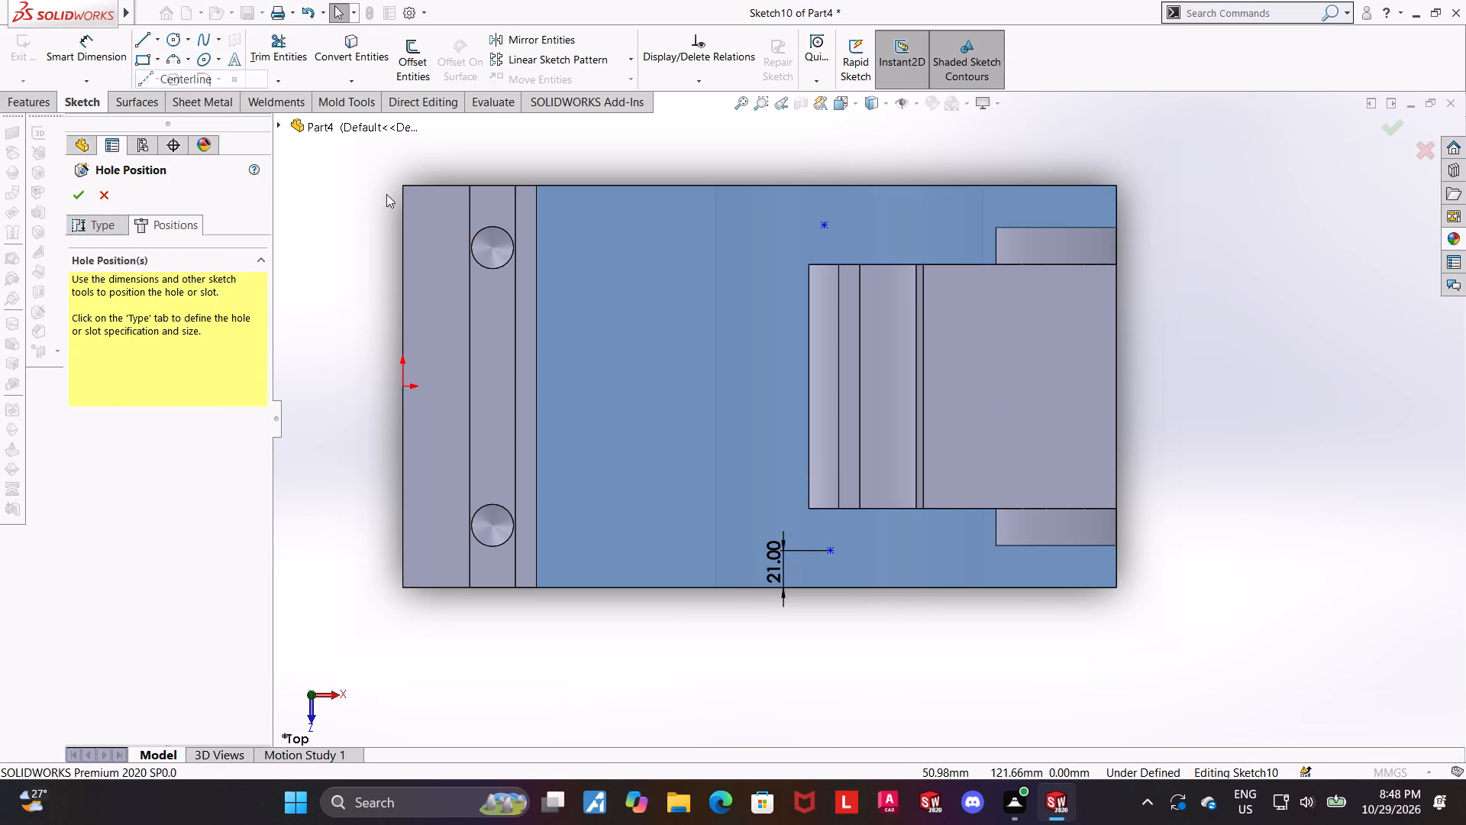
click(538, 383)
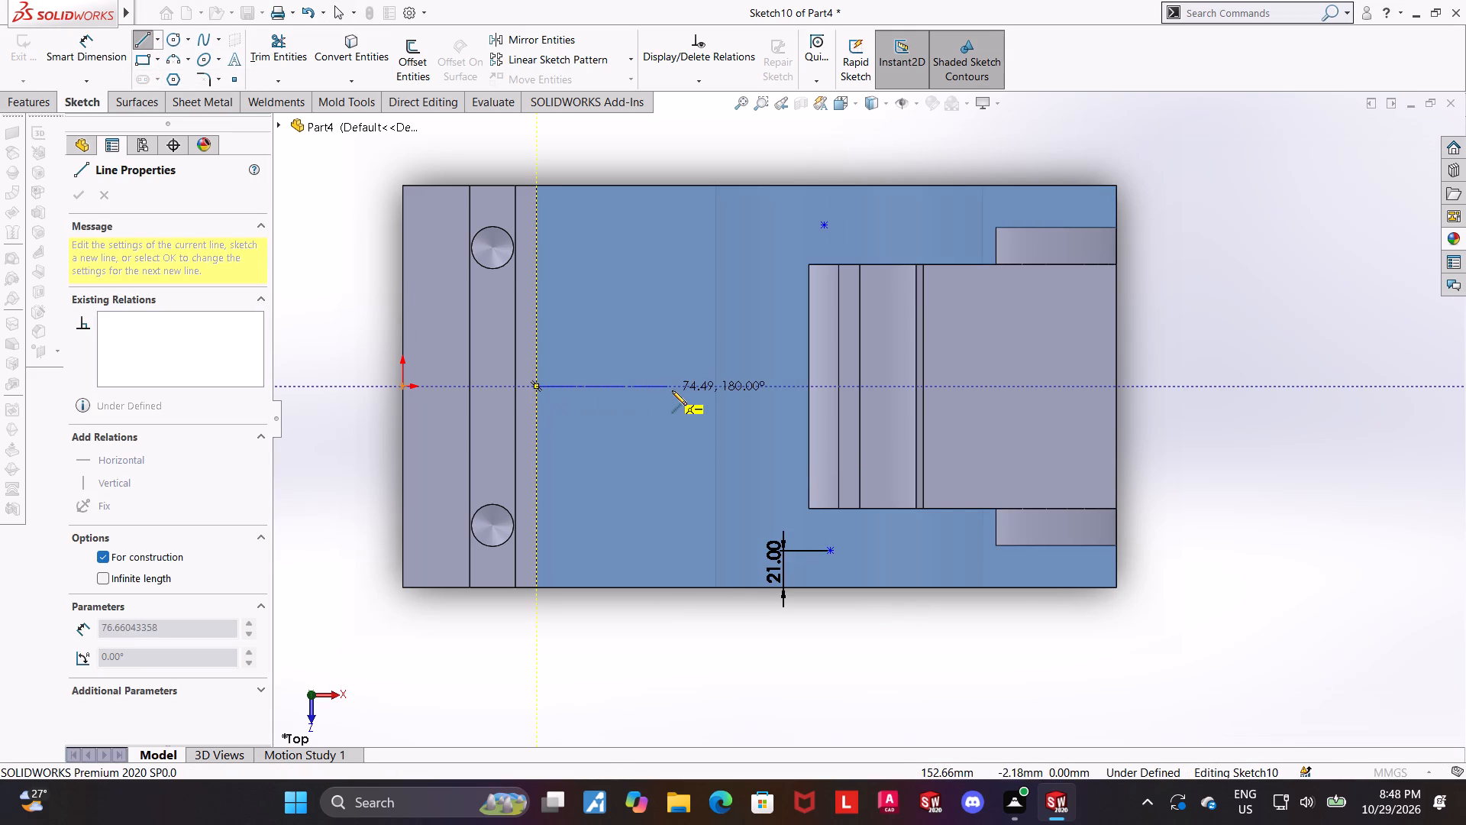
click(672, 390)
key(Escape)
click(824, 223)
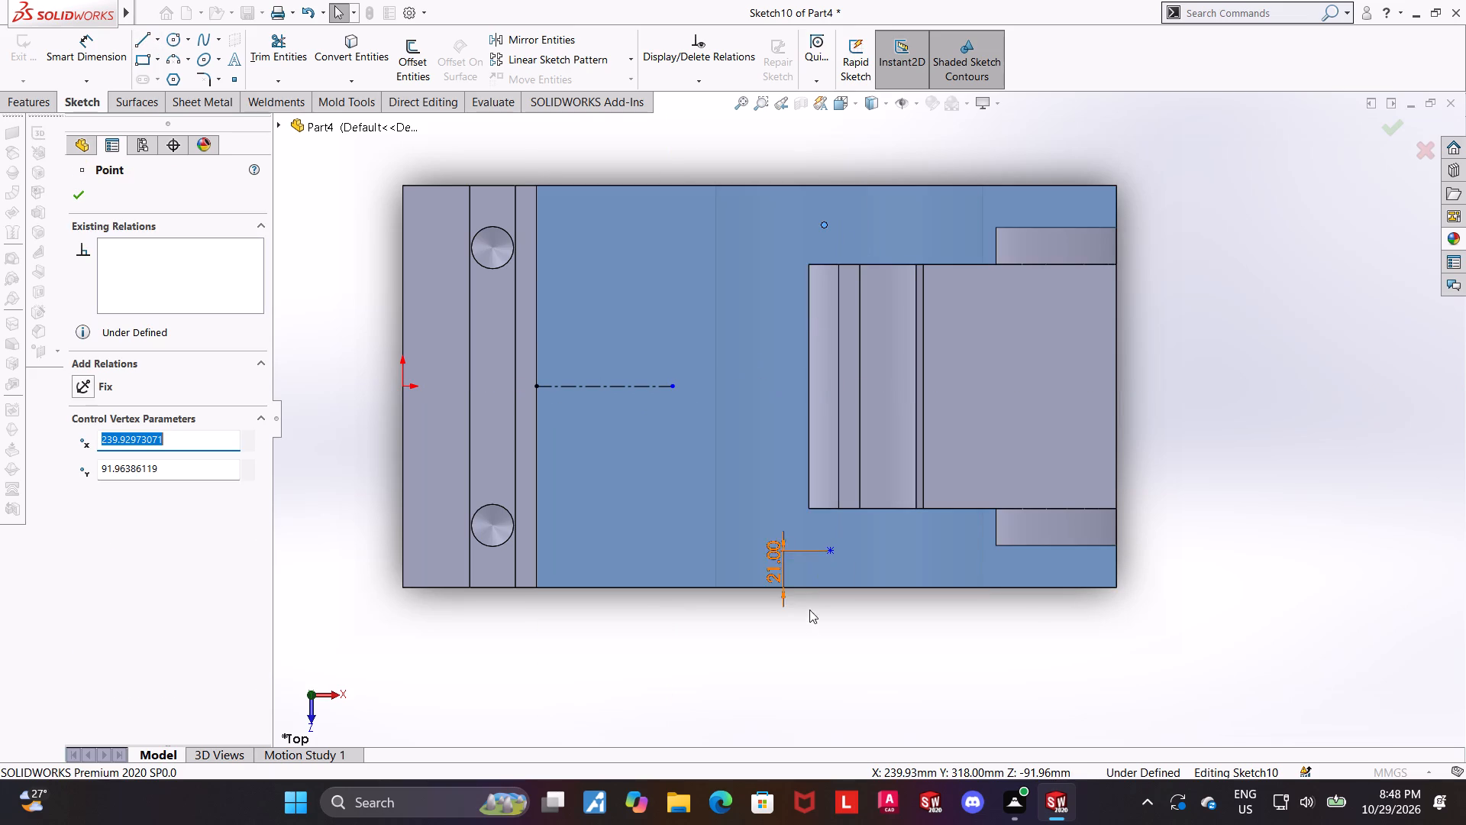
ctrl+click(827, 549)
ctrl+click(594, 386)
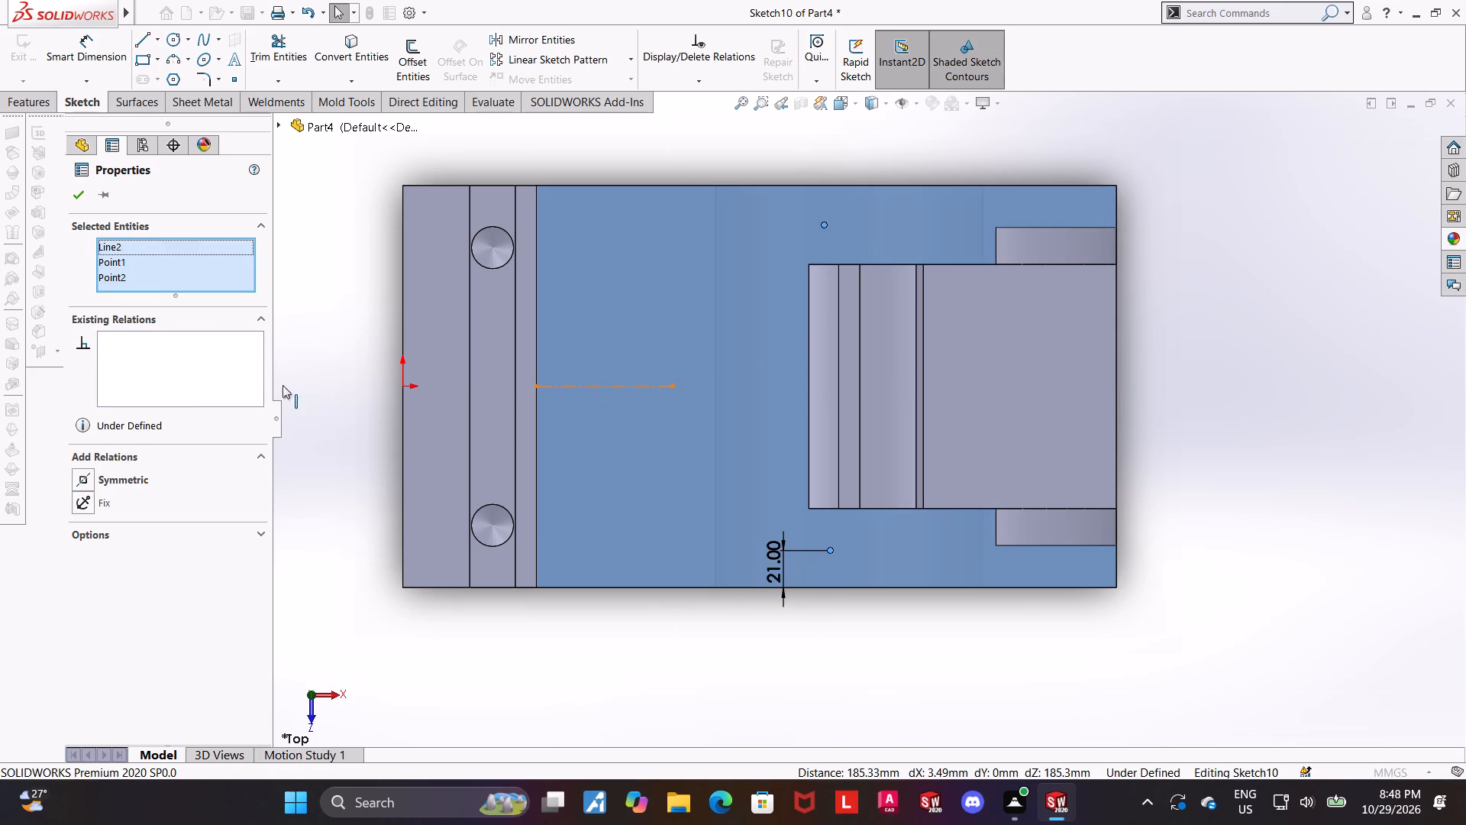
click(86, 477)
click(1233, 422)
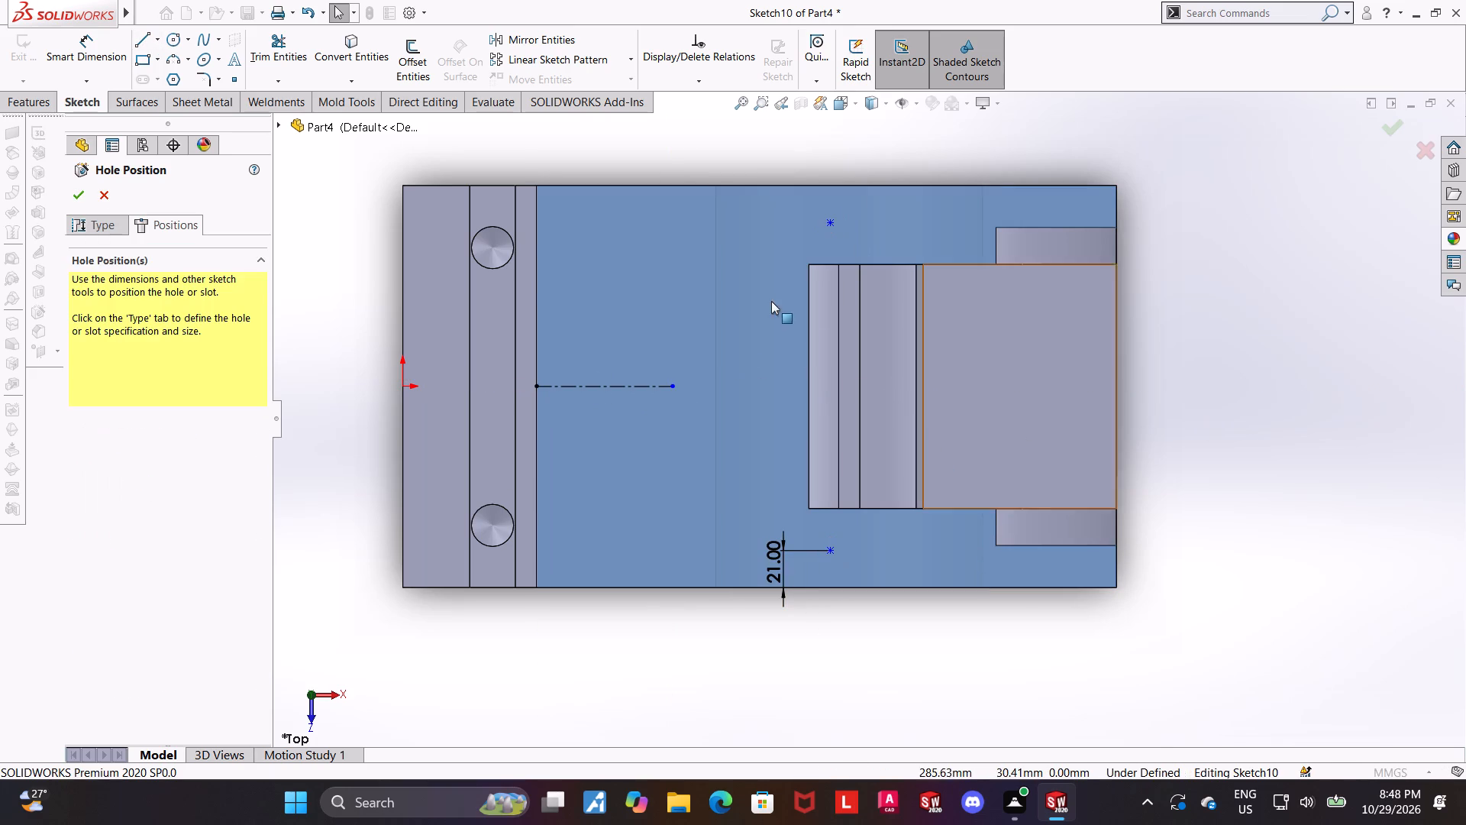
Dimension the lower hole point 152 mm horizontally from the block's short edge at the pocket end.
click(105, 53)
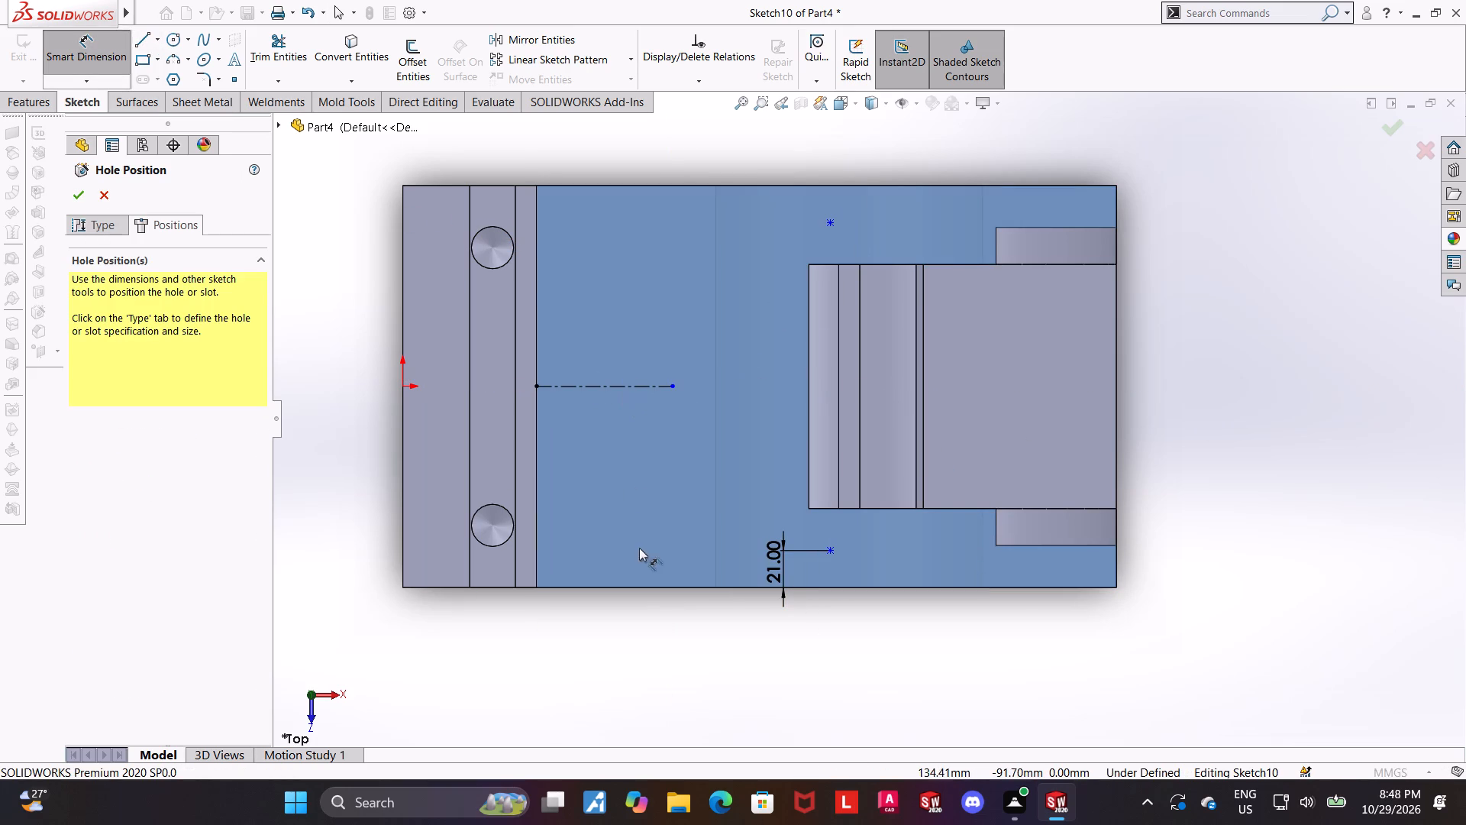
click(831, 555)
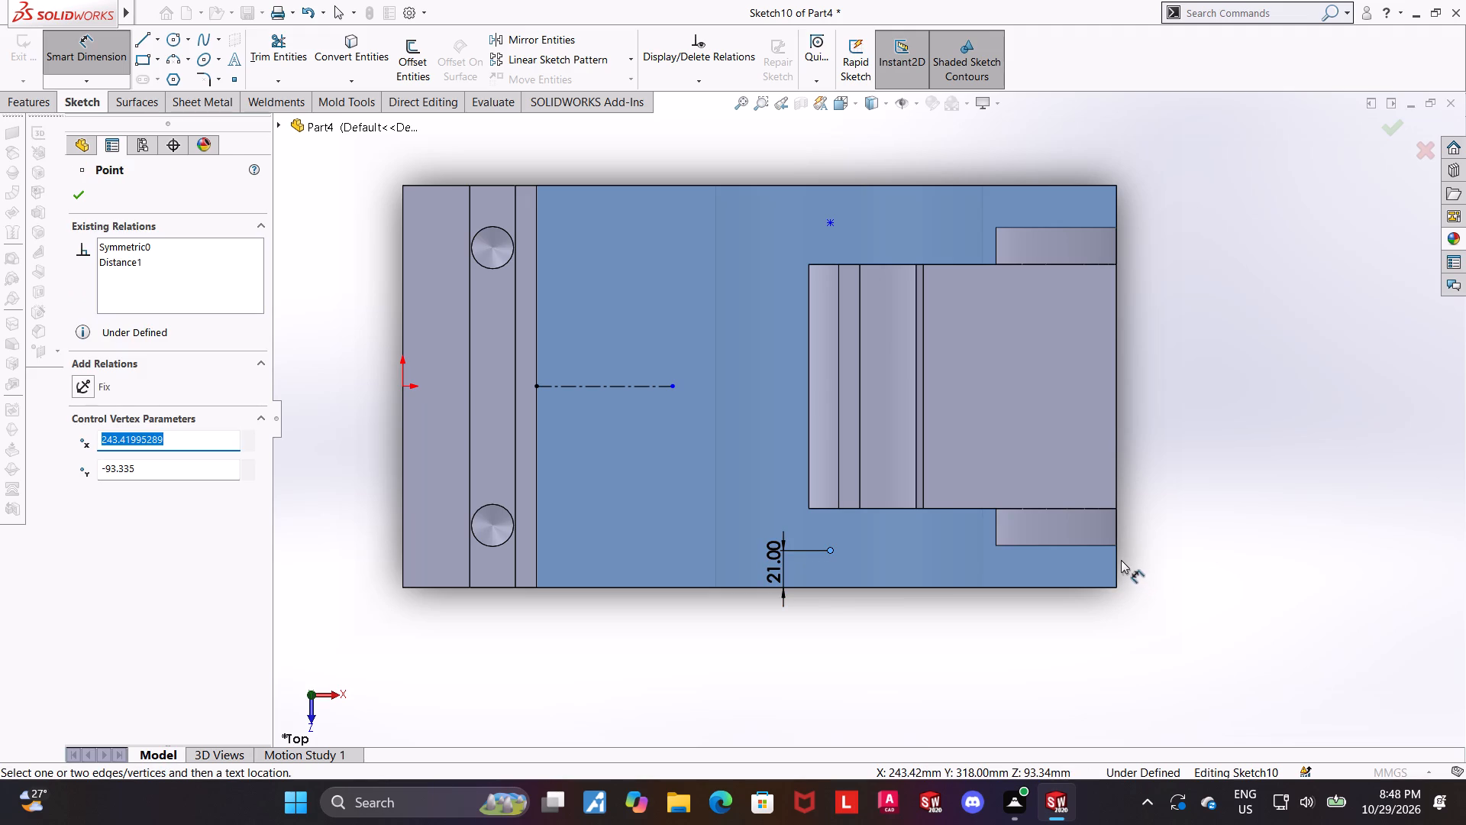
click(1117, 557)
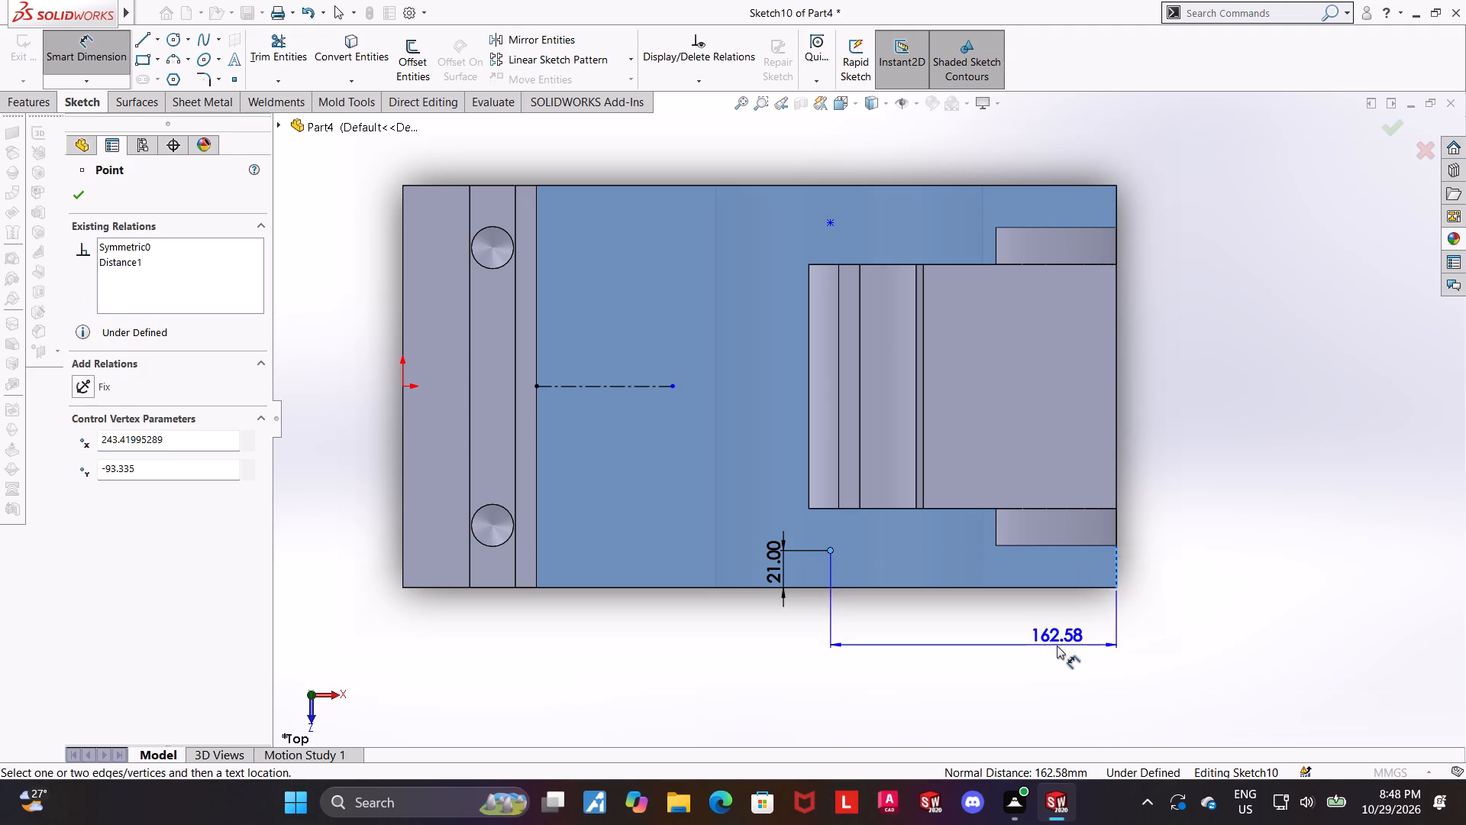
click(1057, 645)
text(152)
key(Return)
key(Escape)
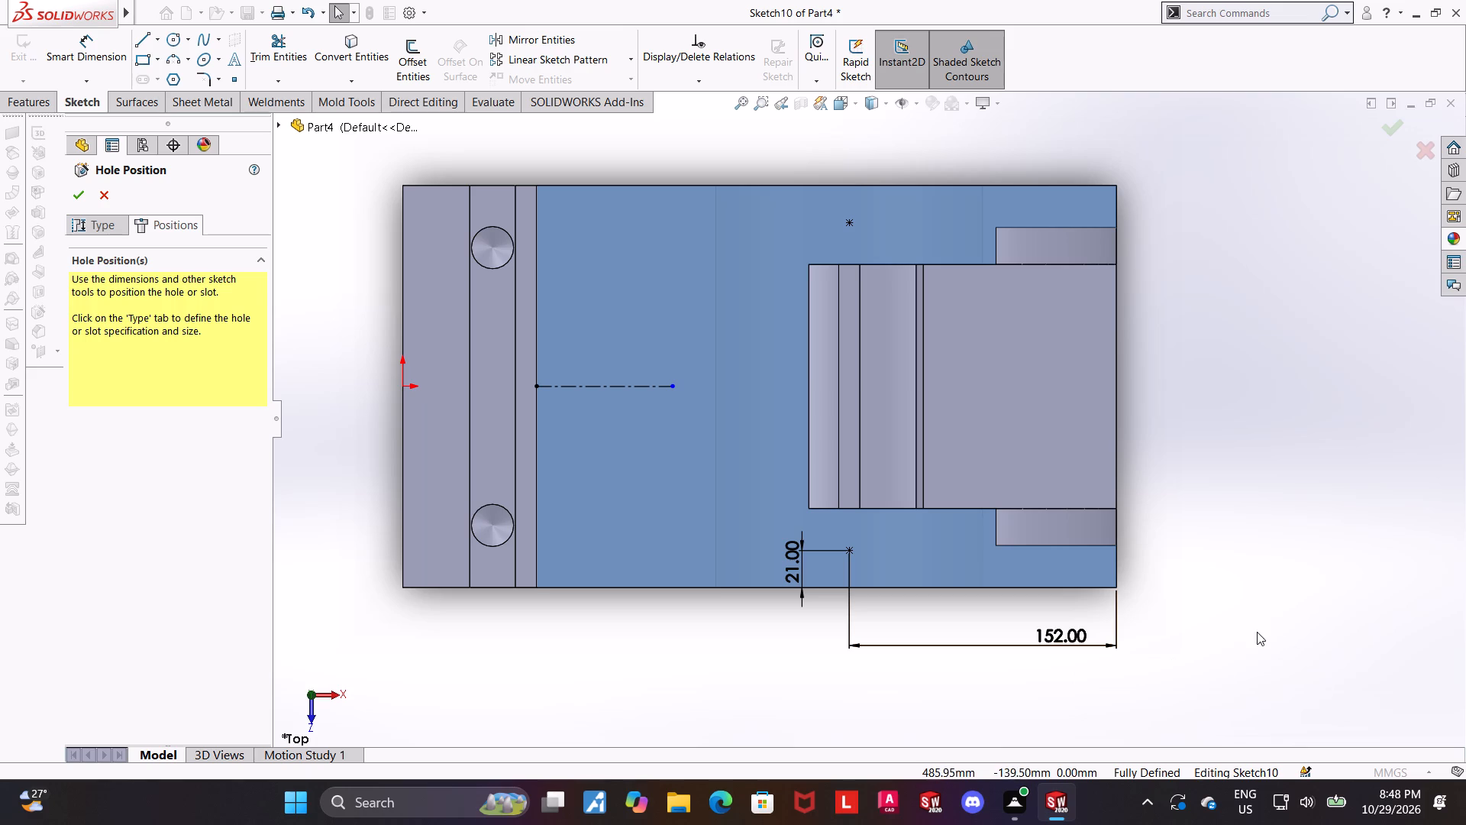
Switch the display to hidden lines visible and accept the positions of the two M16 tap-drill holes.
click(885, 107)
click(878, 183)
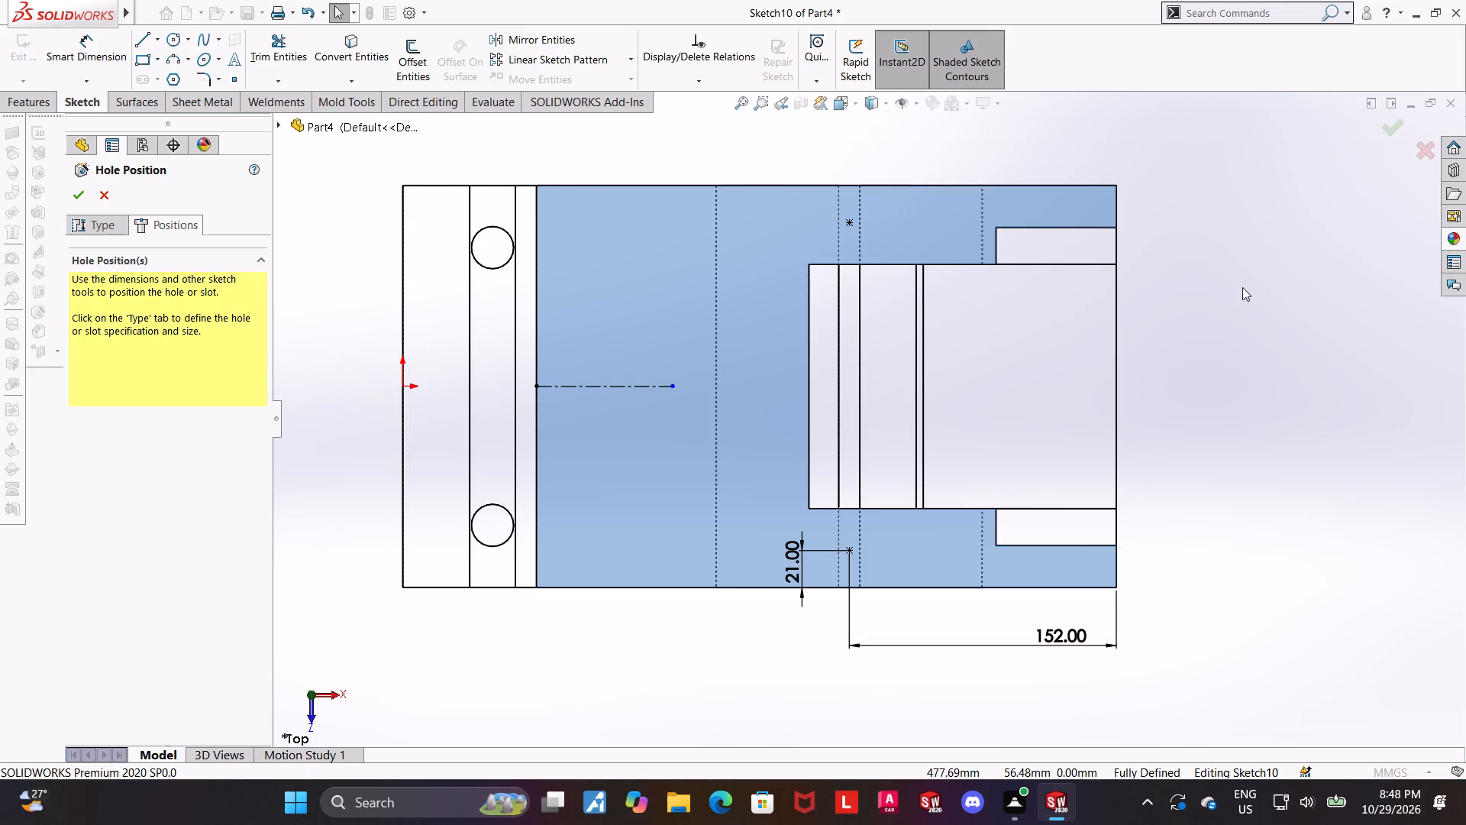
middle_drag(1312, 496, 1304, 432)
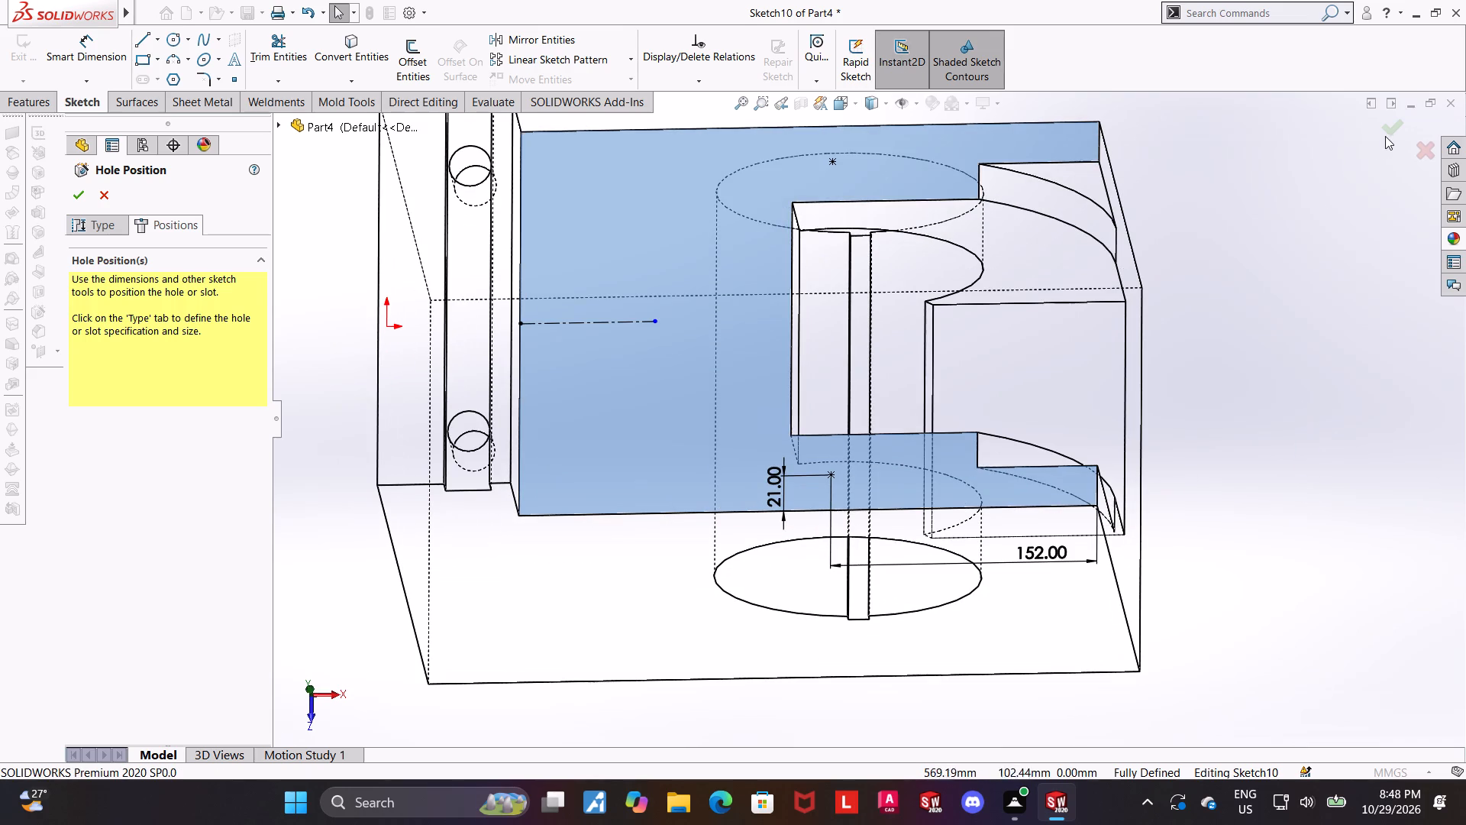
click(1385, 136)
Examine the depth of the two tap-drill holes into the bore from the front and at angles, in shaded and hidden-line display.
middle_drag(1190, 354, 1193, 129)
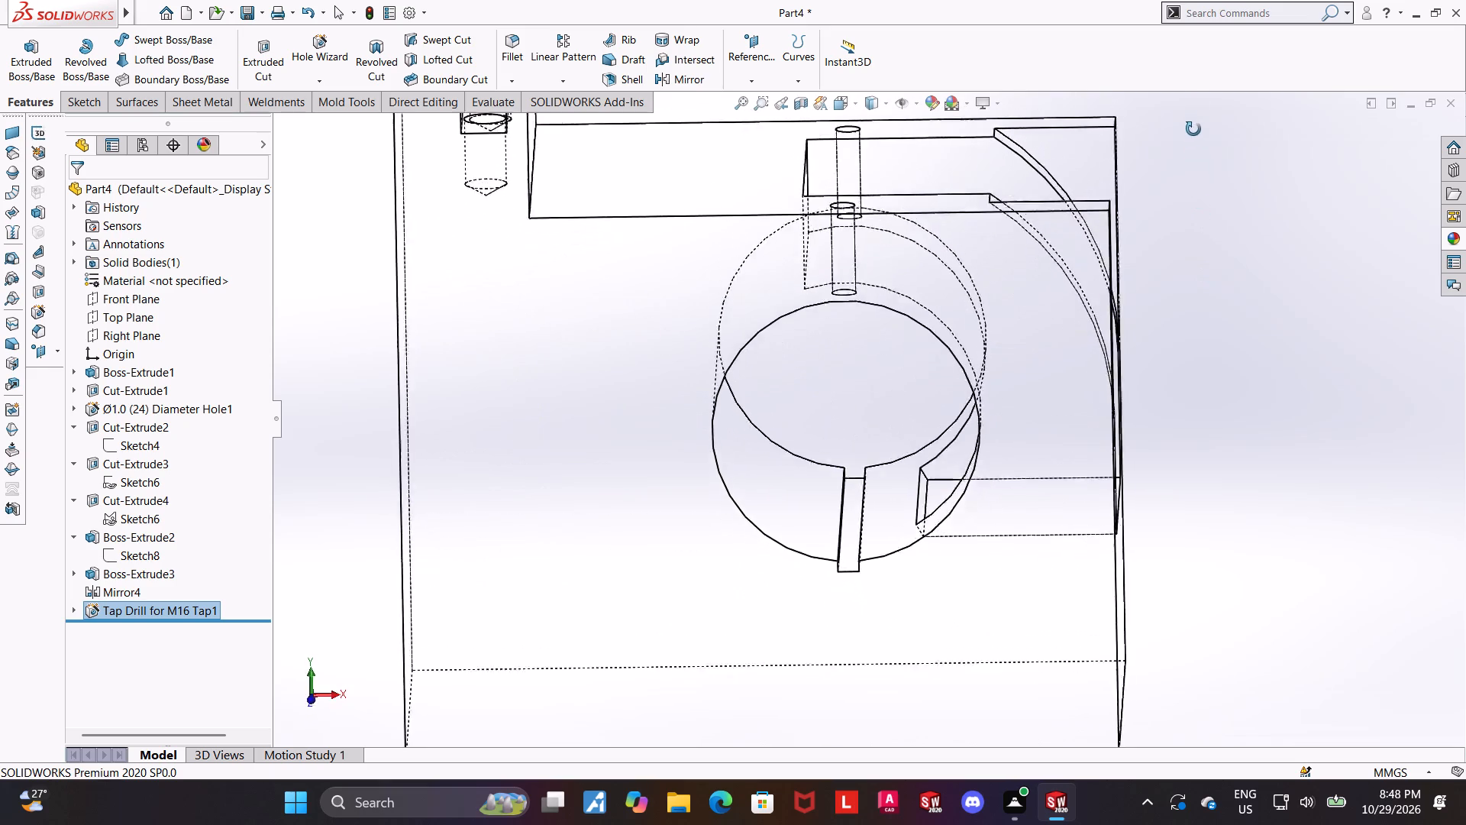
middle_drag(1193, 129, 1196, 71)
click(848, 96)
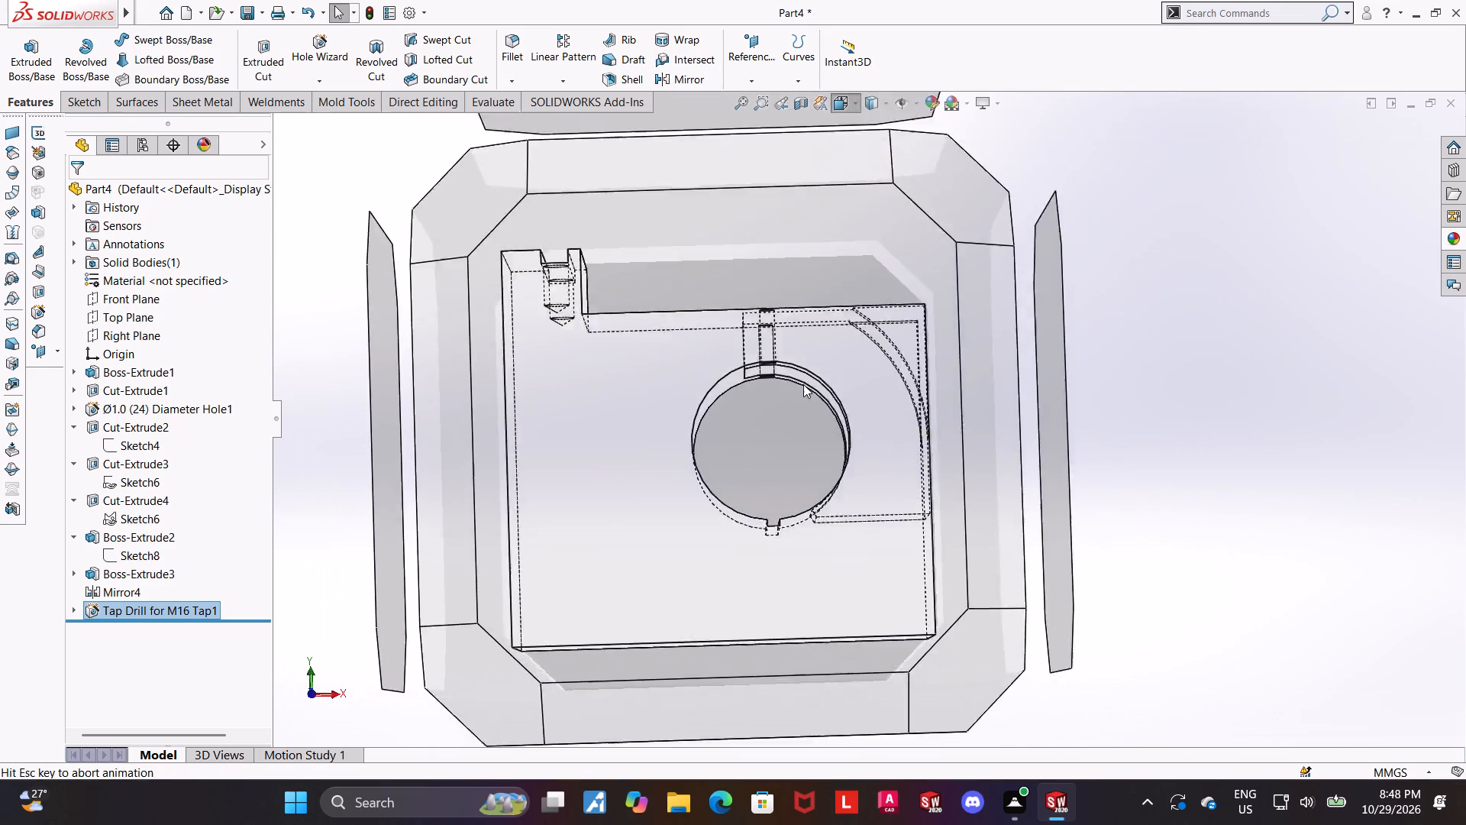
click(765, 467)
click(877, 108)
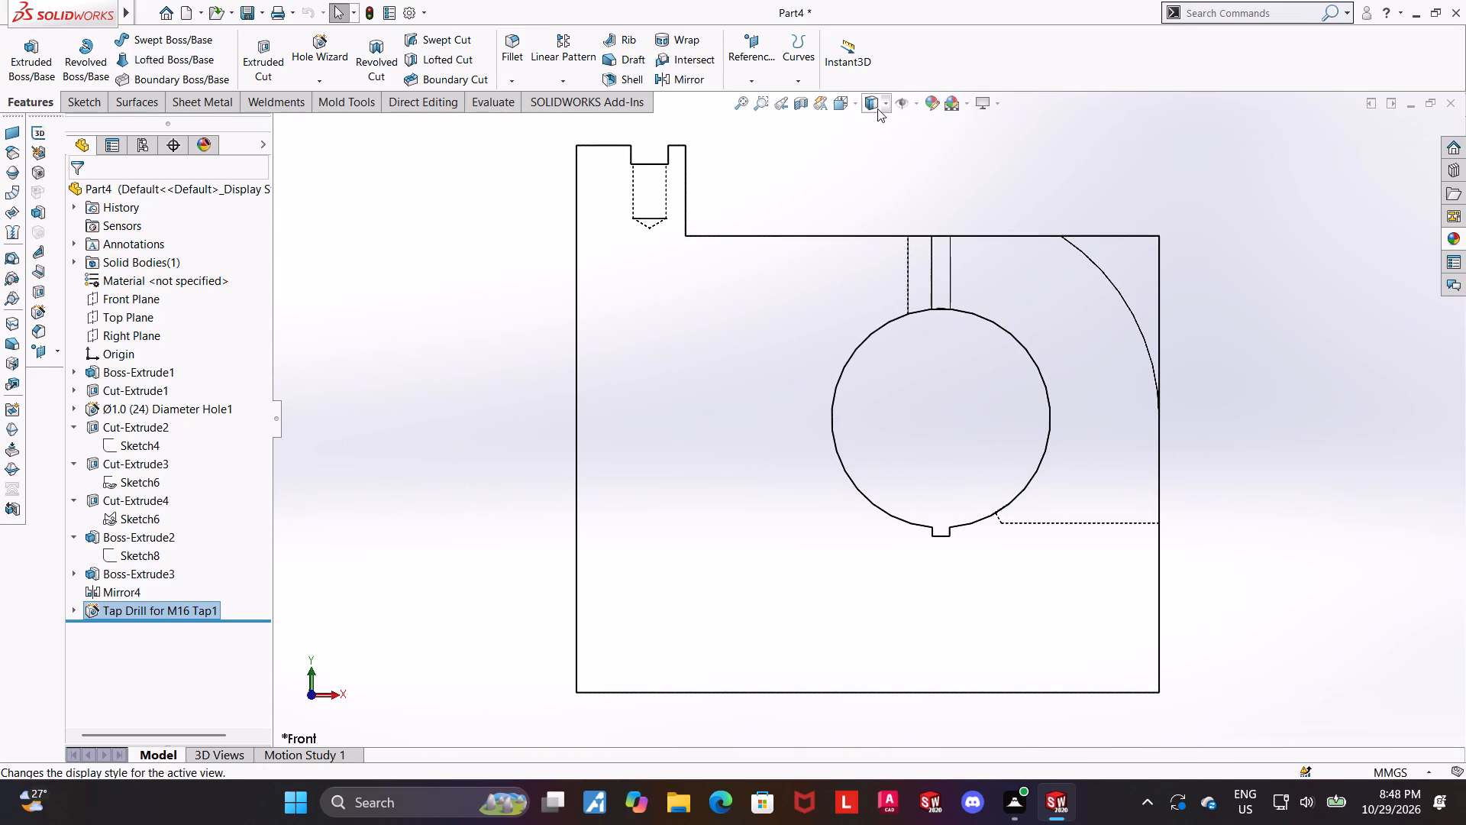
click(879, 123)
middle_drag(1102, 304, 1106, 464)
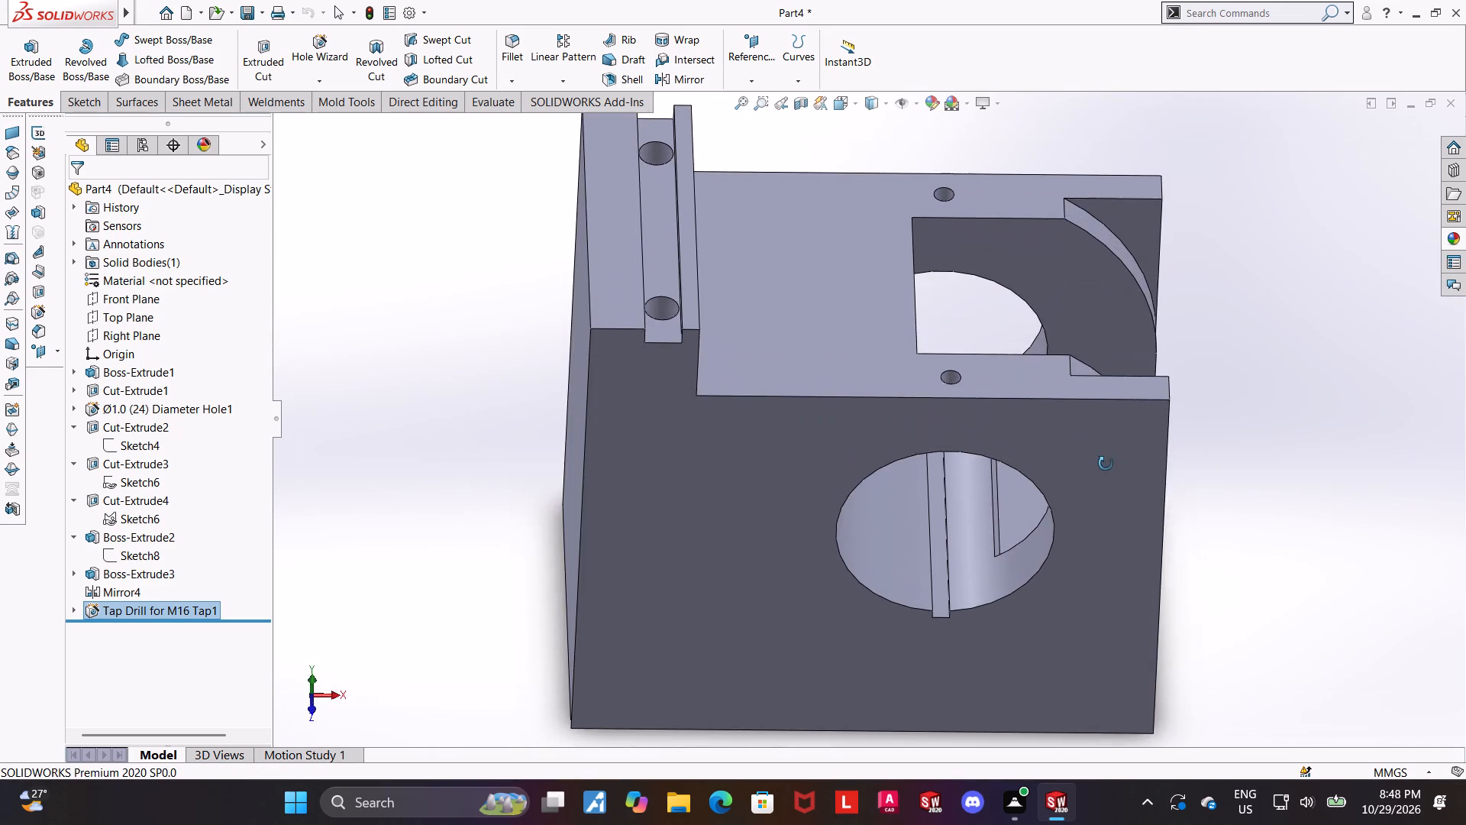
middle_drag(1106, 464, 1096, 233)
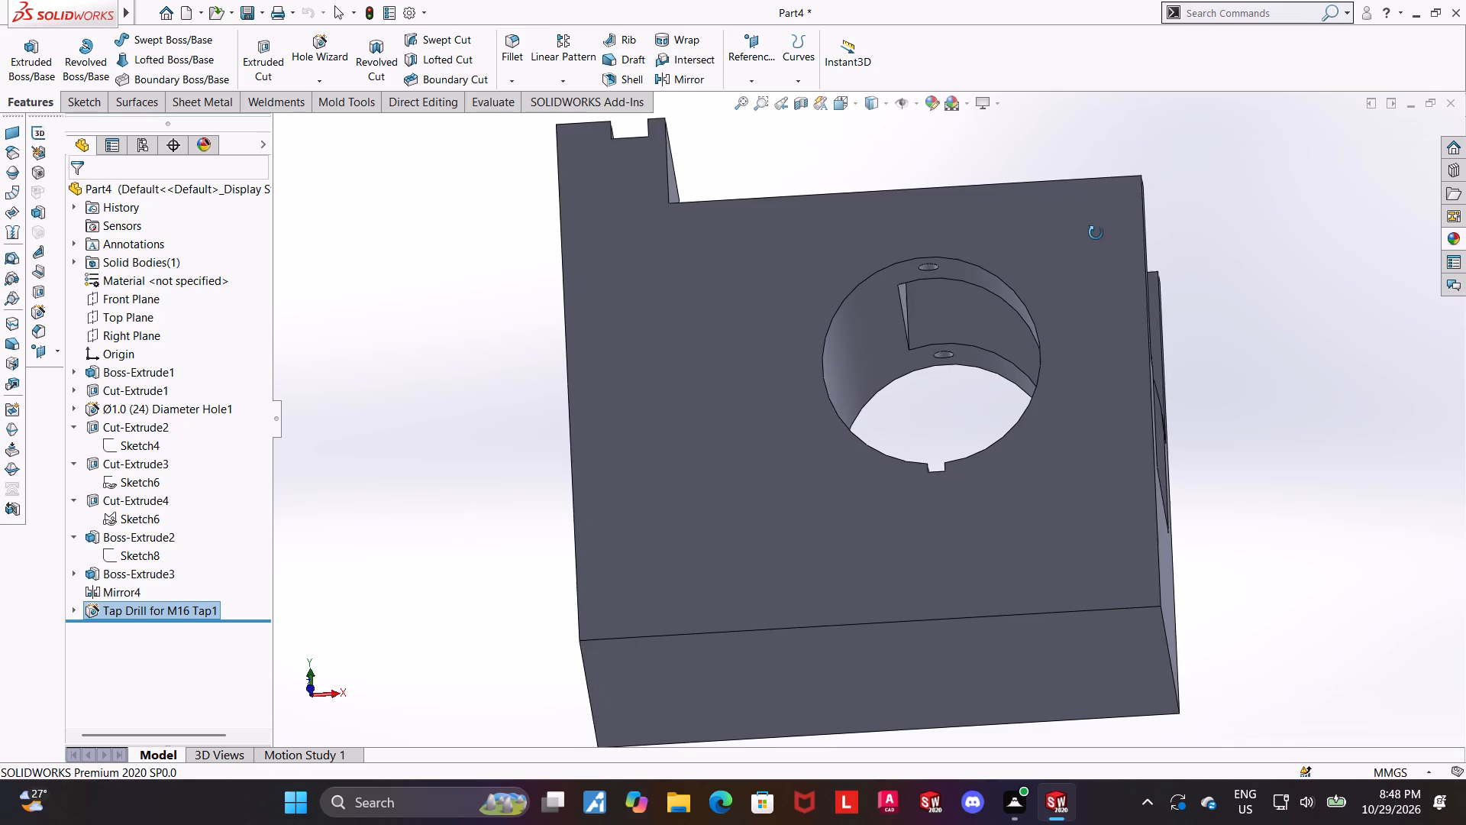
middle_drag(1096, 233, 1096, 376)
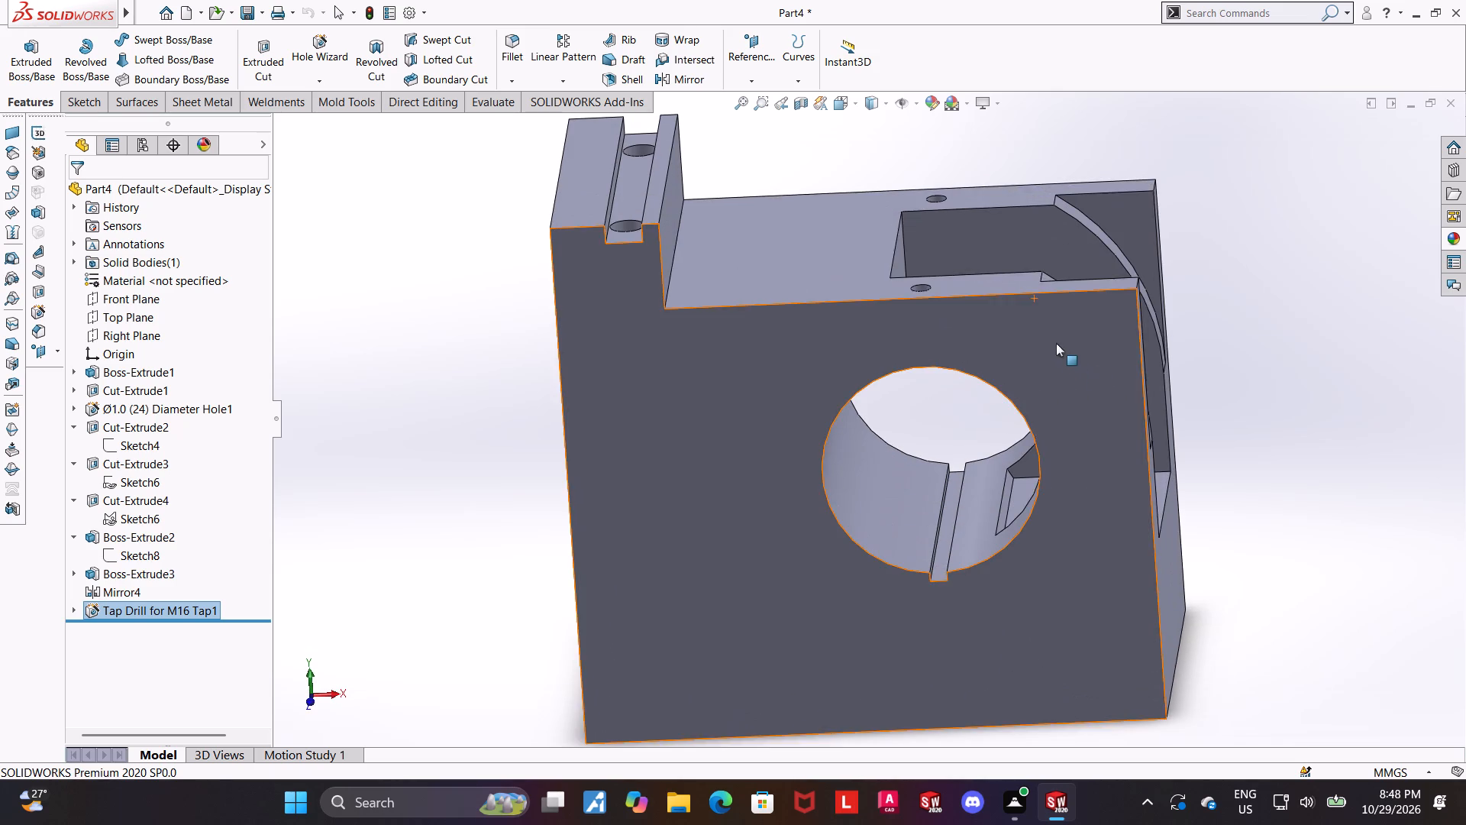
click(877, 102)
click(870, 186)
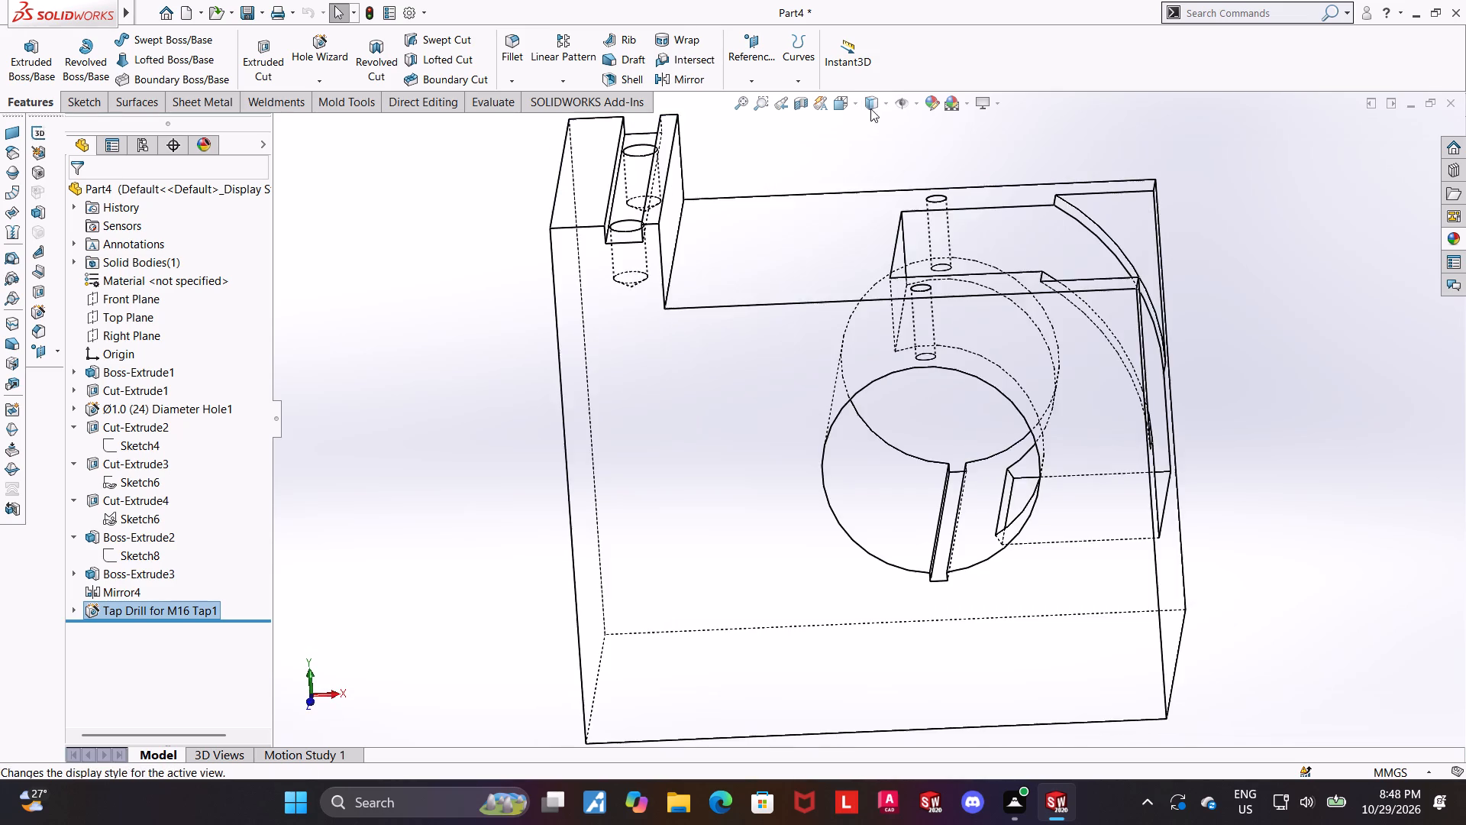
click(838, 103)
click(748, 530)
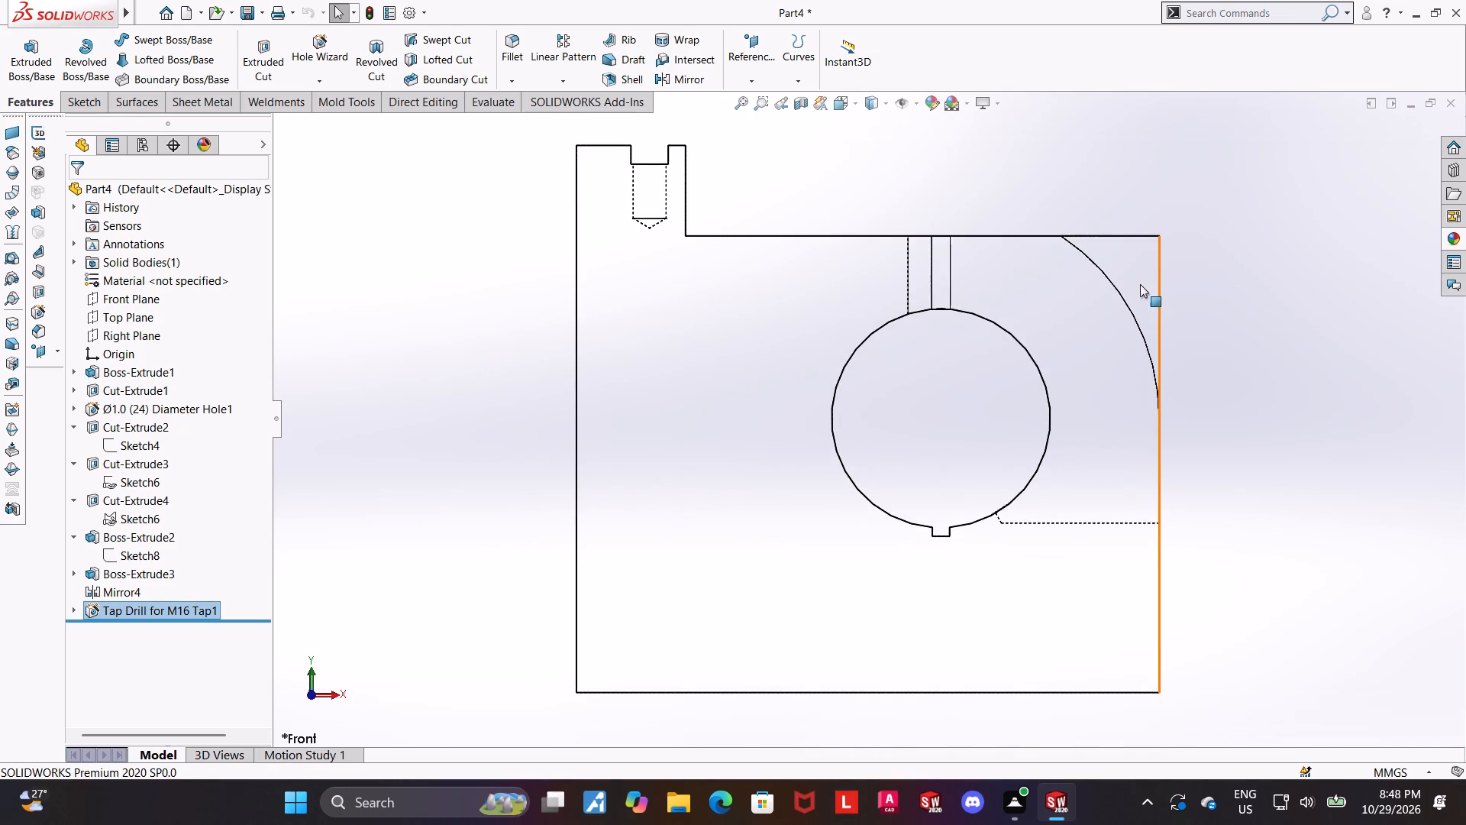
scroll(1032, 260, down, 1)
middle_drag(1180, 334, 1174, 450)
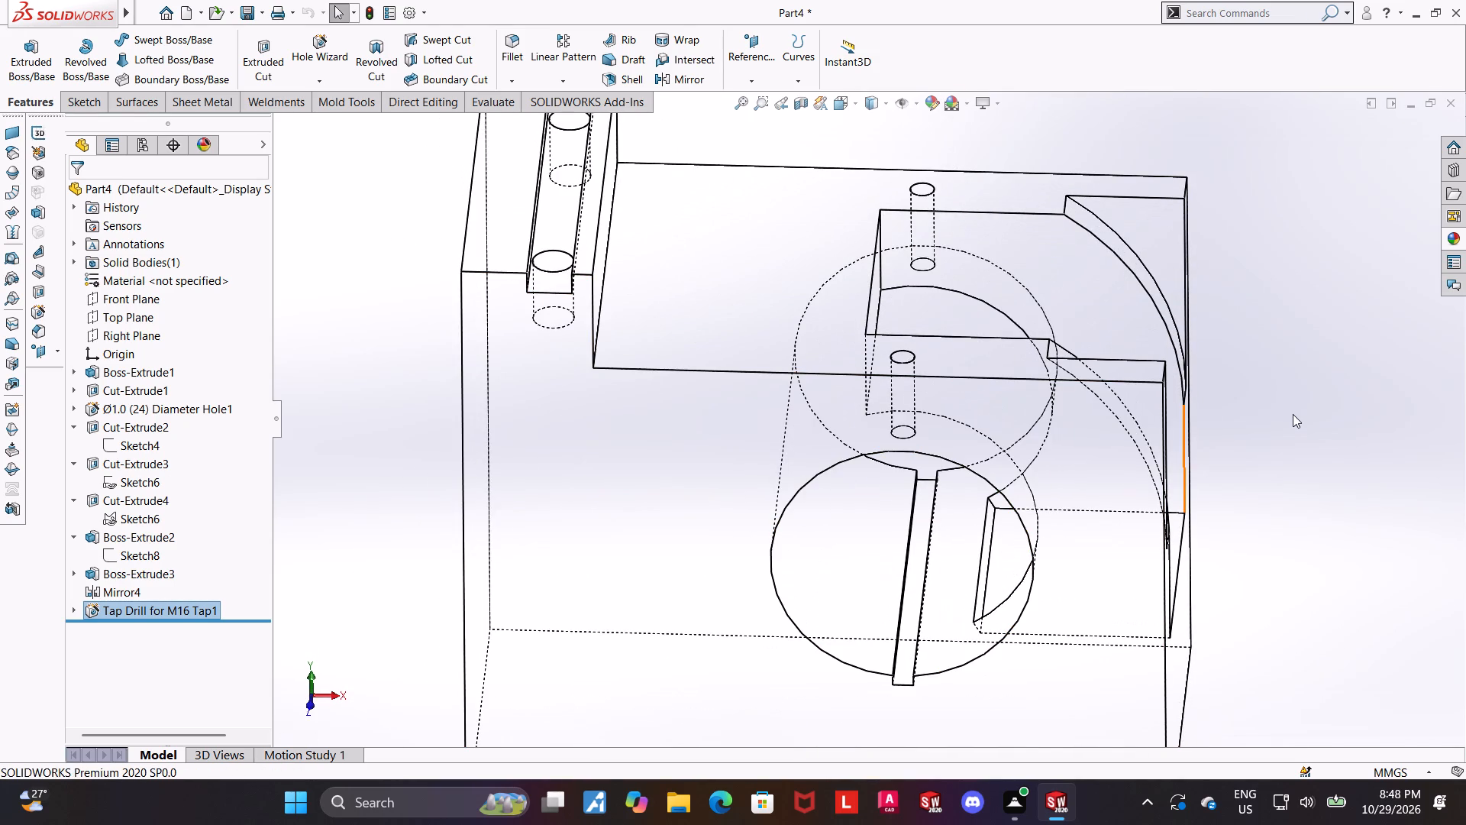
click(870, 109)
click(876, 126)
Examine the overall shape of the shaded block from several angles and in the isometric view.
scroll(1194, 414, up, 2)
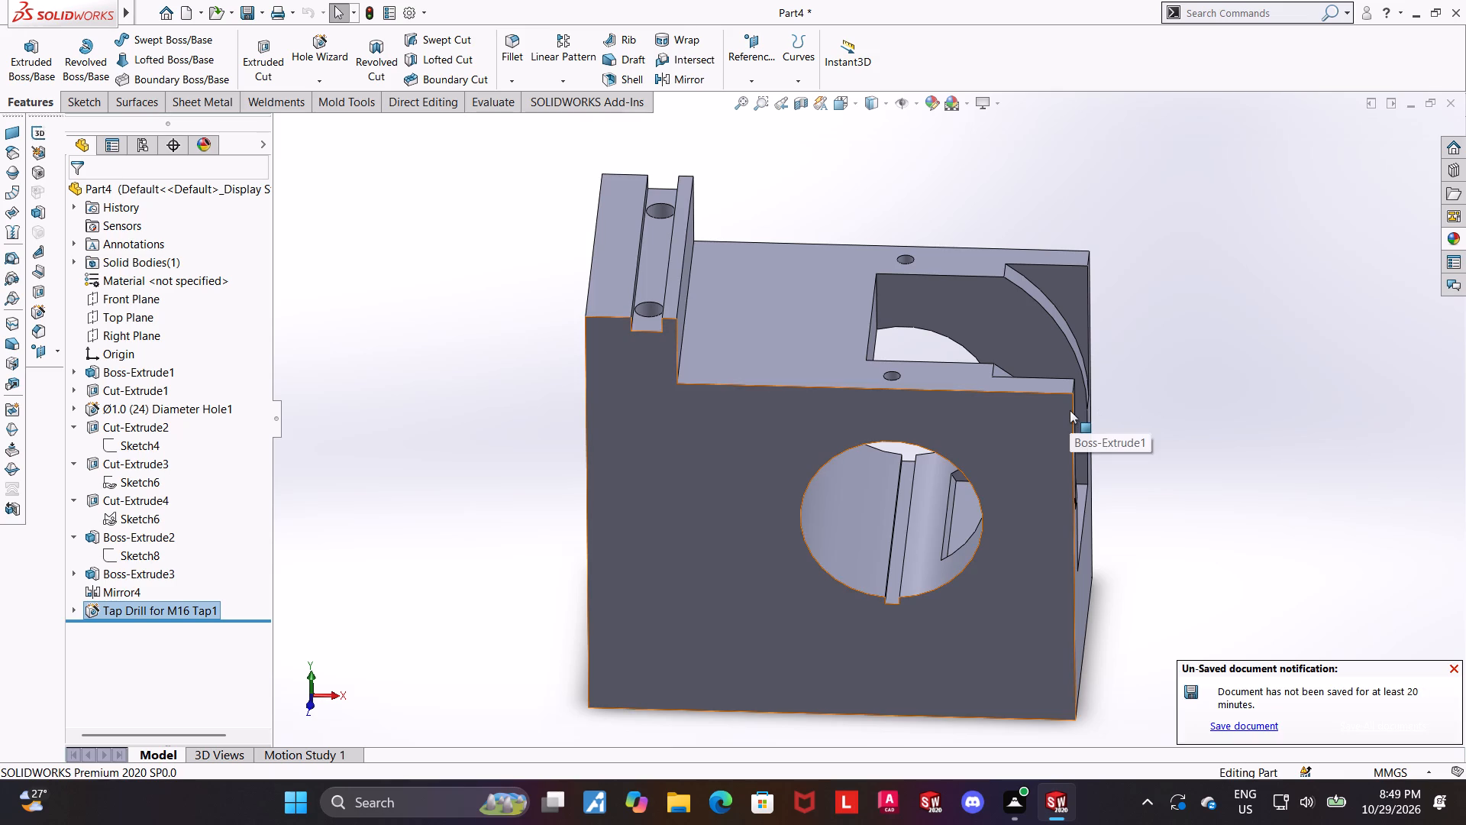
scroll(883, 426, up, 3)
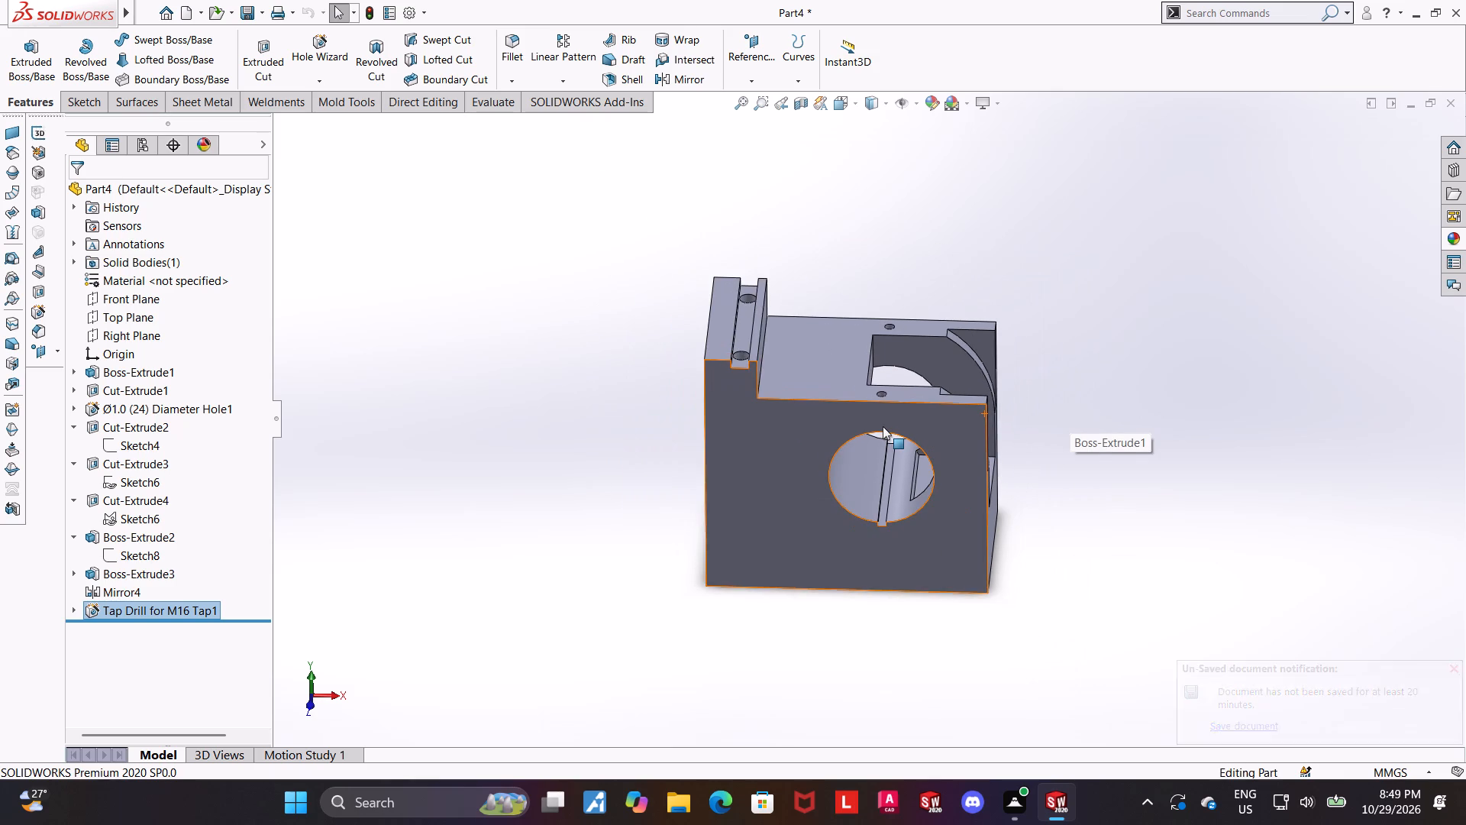
scroll(883, 426, down, 2)
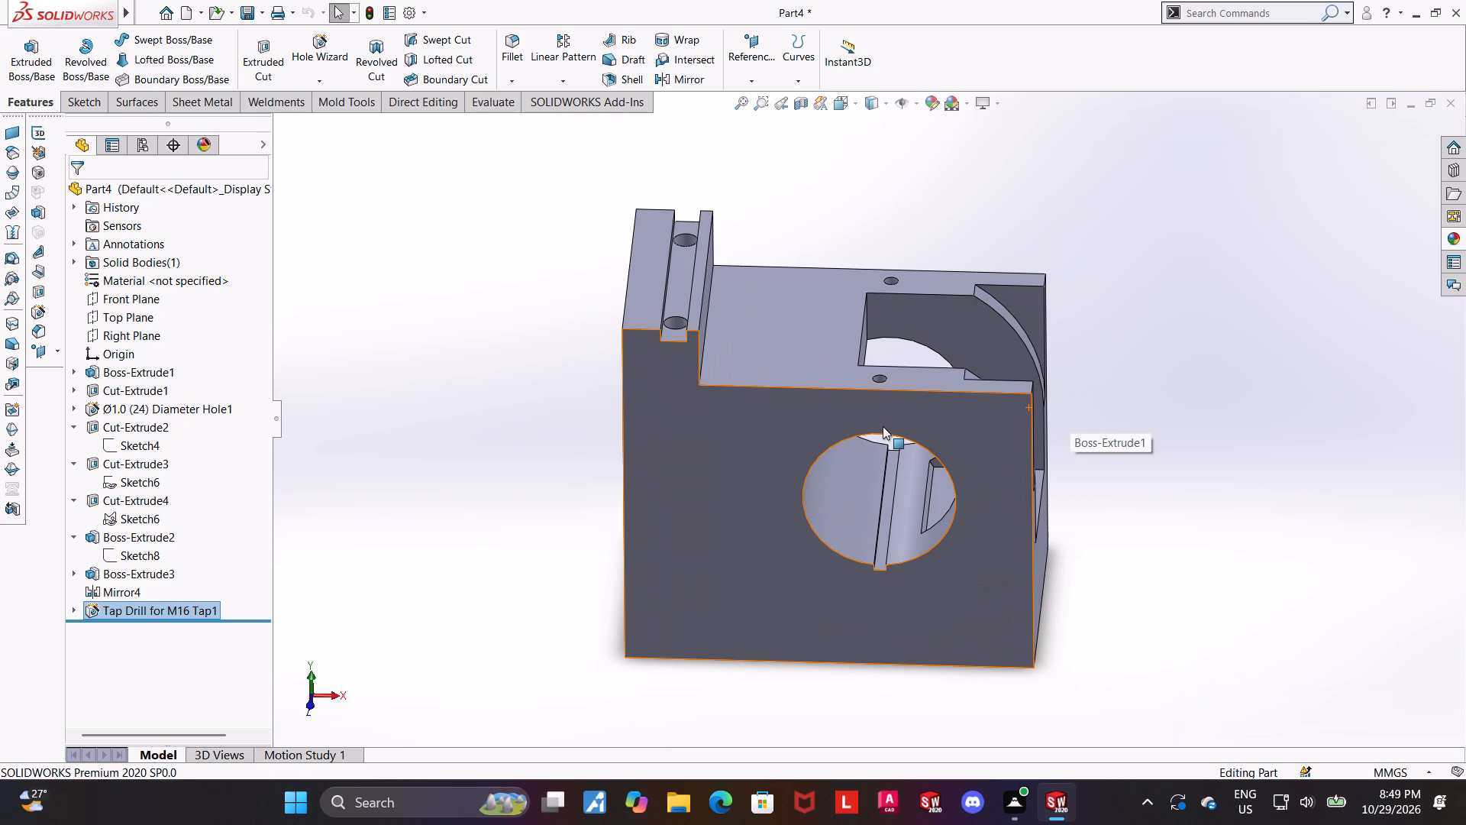
scroll(840, 426, up, 1)
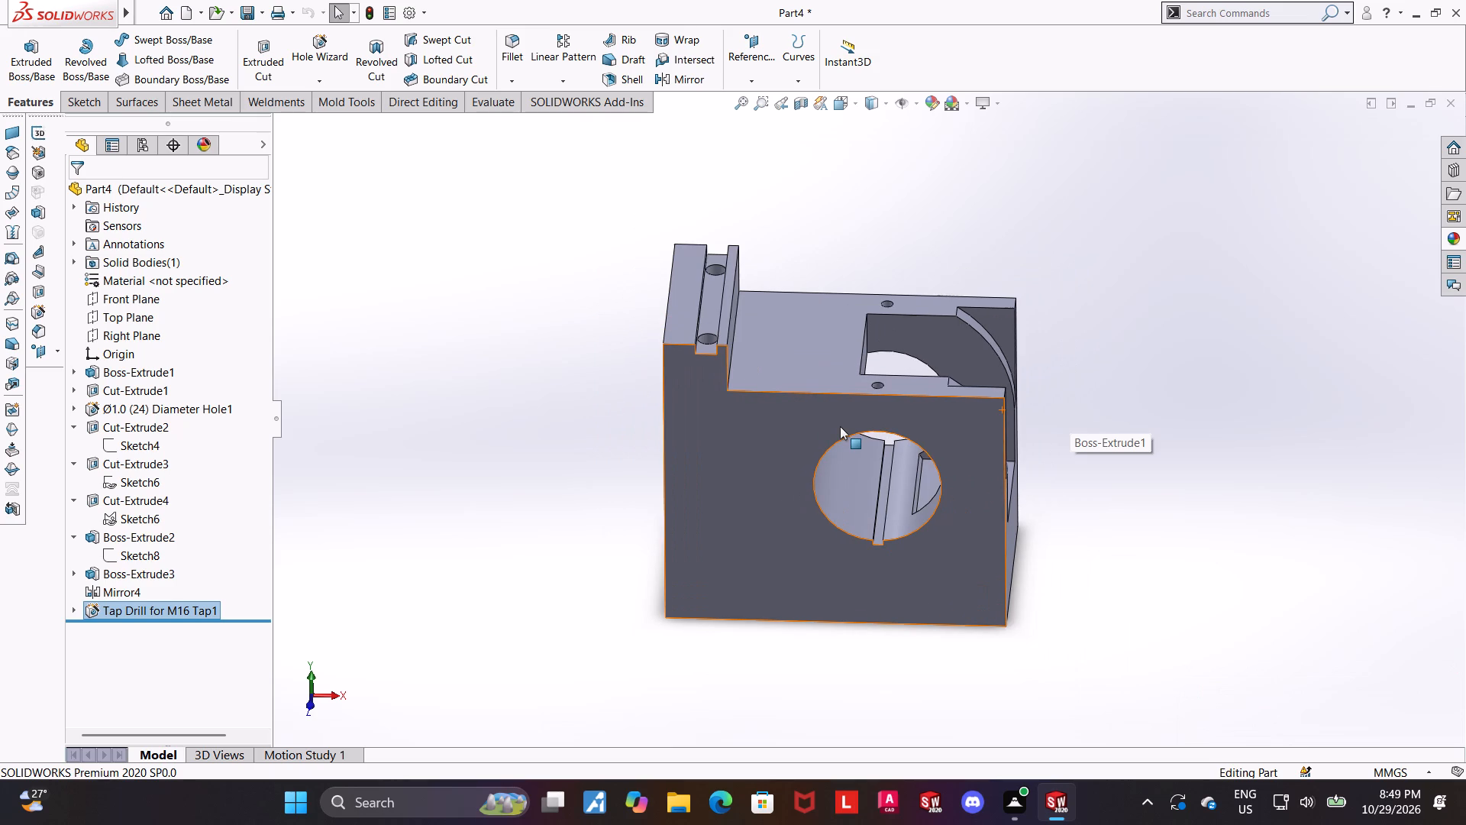
scroll(840, 426, down, 1)
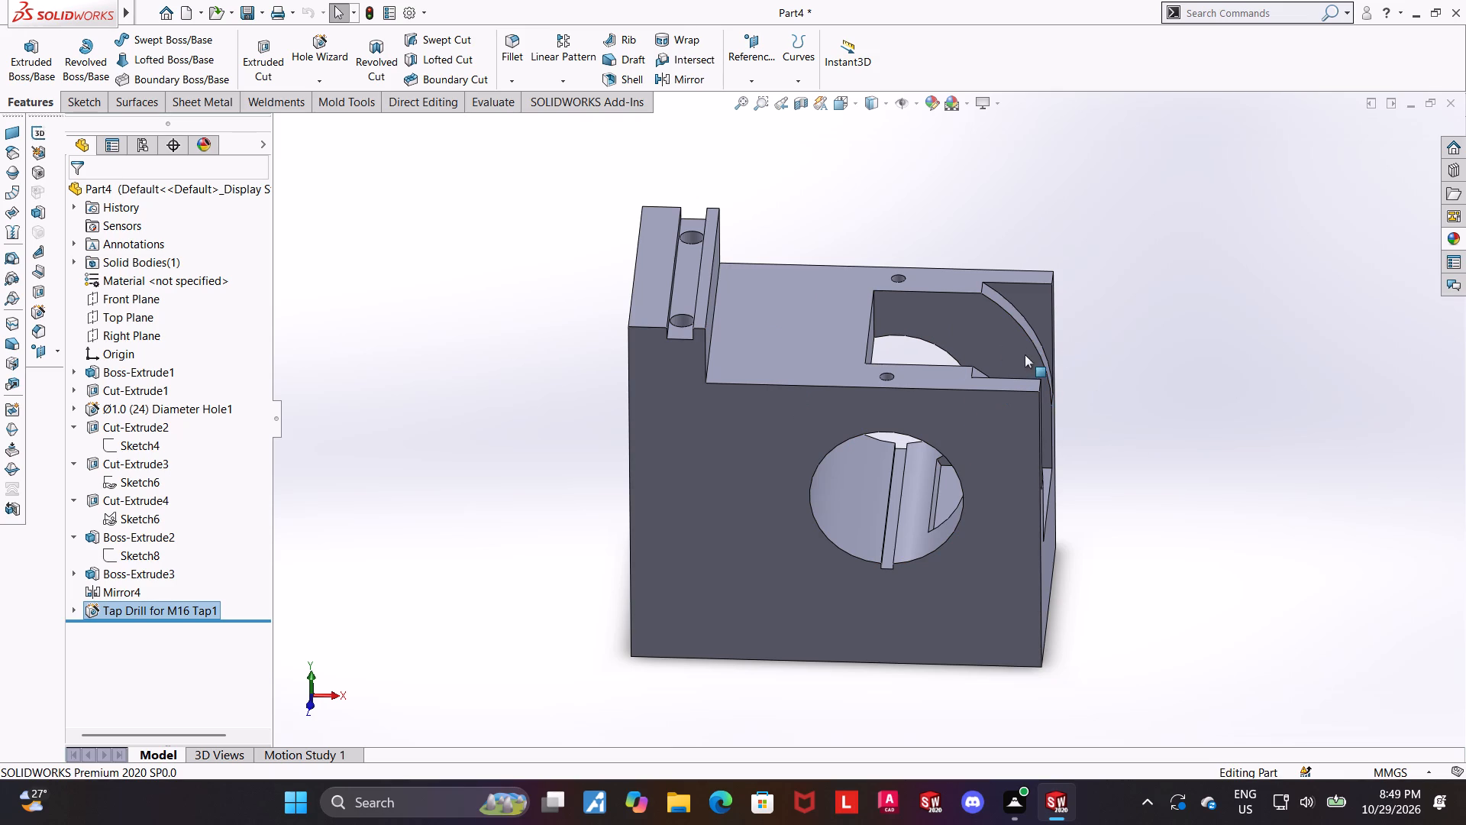
middle_drag(1006, 377, 986, 349)
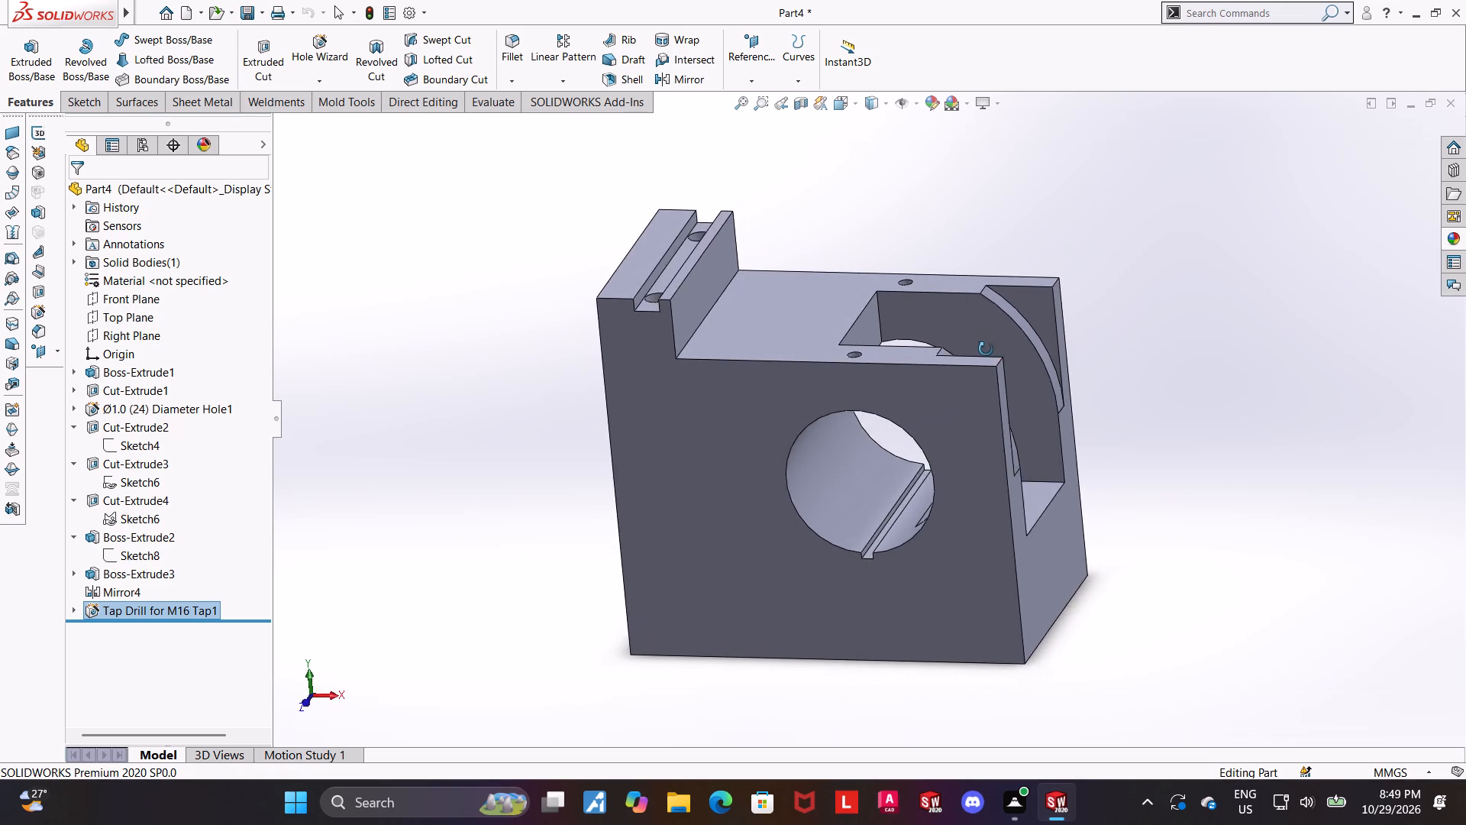
middle_drag(986, 349, 996, 376)
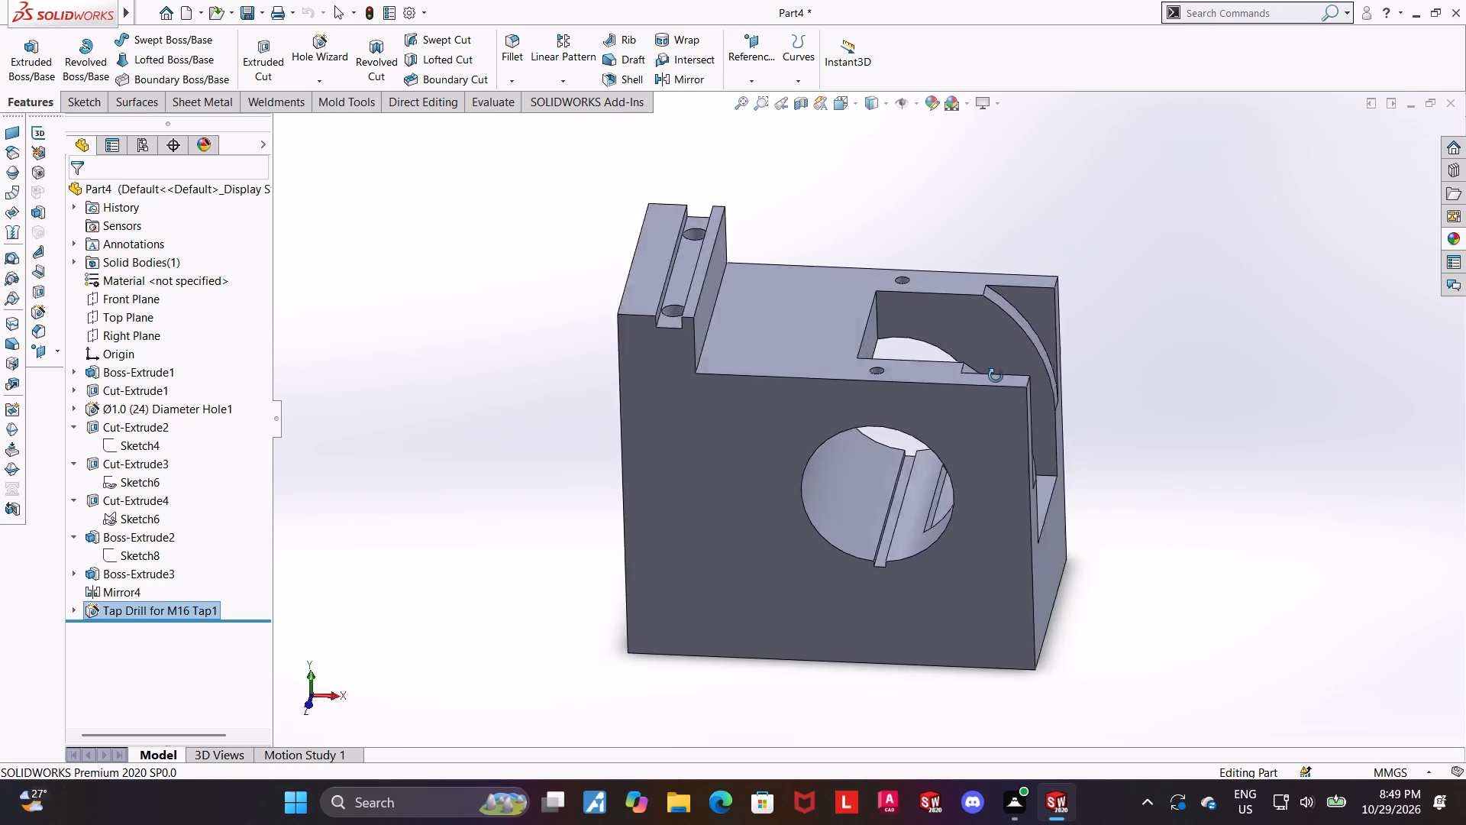
middle_drag(996, 376, 955, 425)
key(ctrl+7)
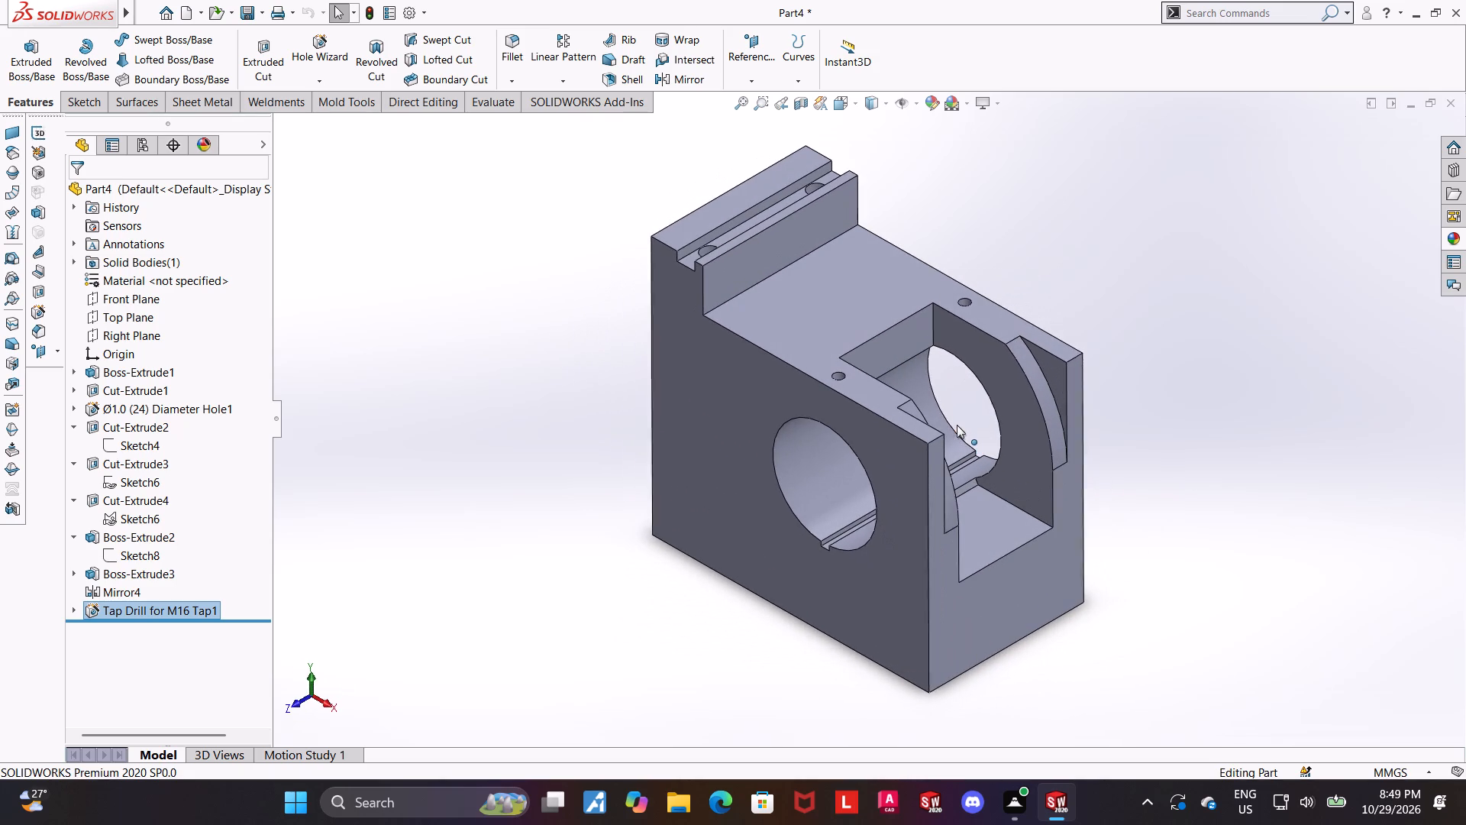
scroll(941, 558, down, 1)
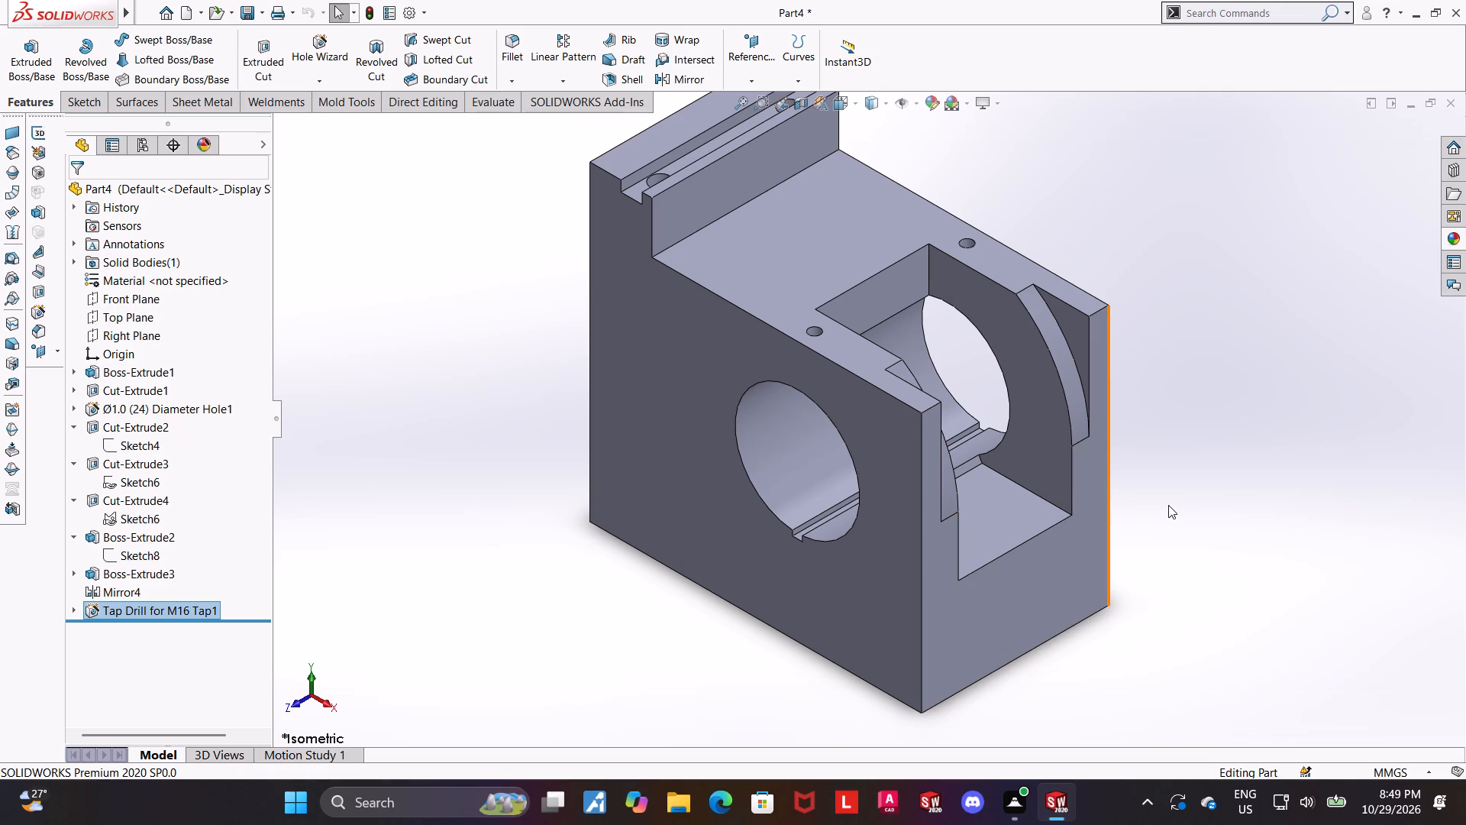
scroll(1165, 509, up, 1)
On the Front Plane, sketch a corner rectangle about 47 by 58 mm below the block's bottom edge, overlapping the origin corner horizontally.
middle_drag(1132, 506, 1259, 383)
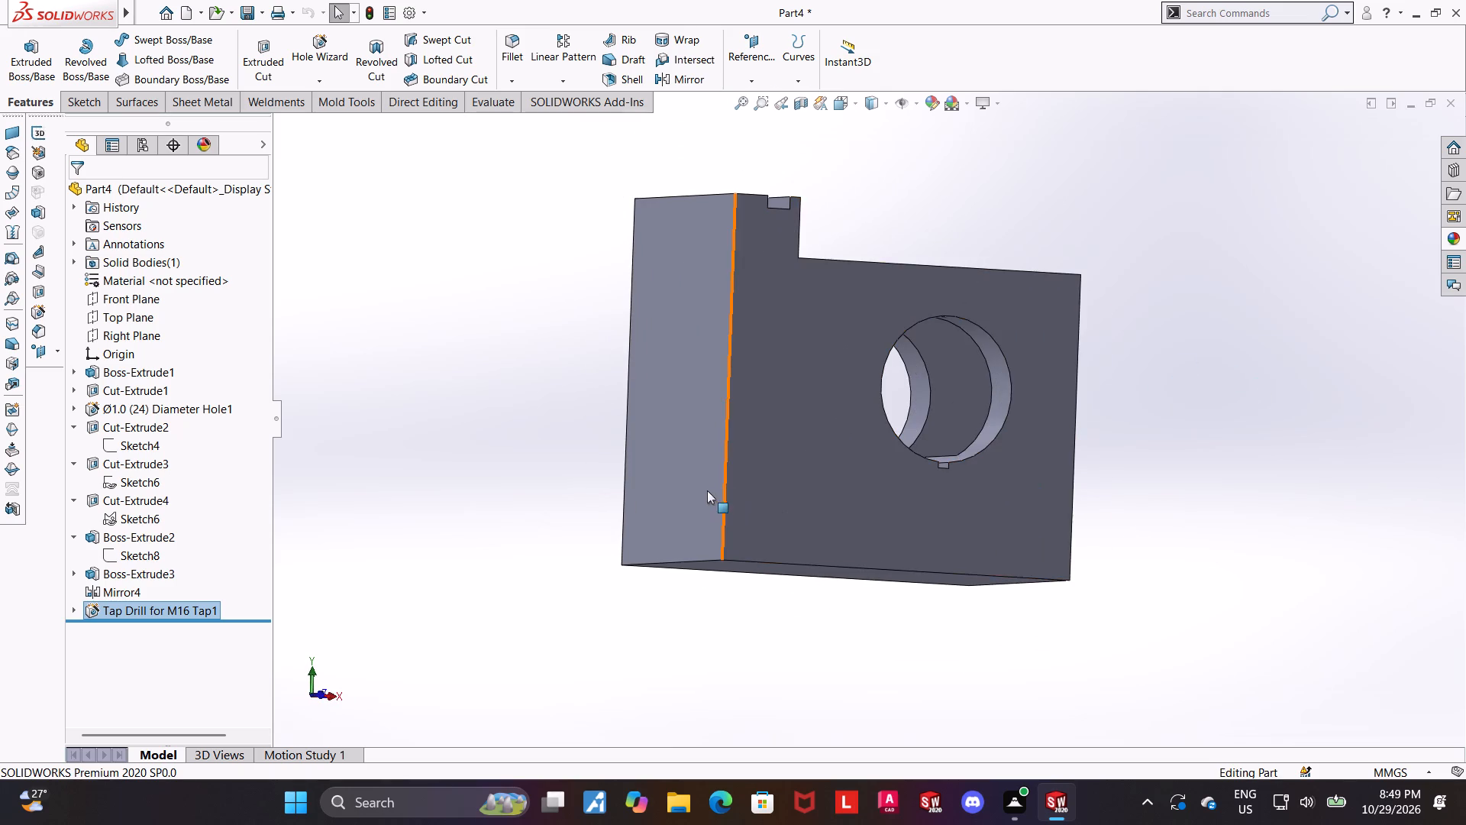
click(130, 298)
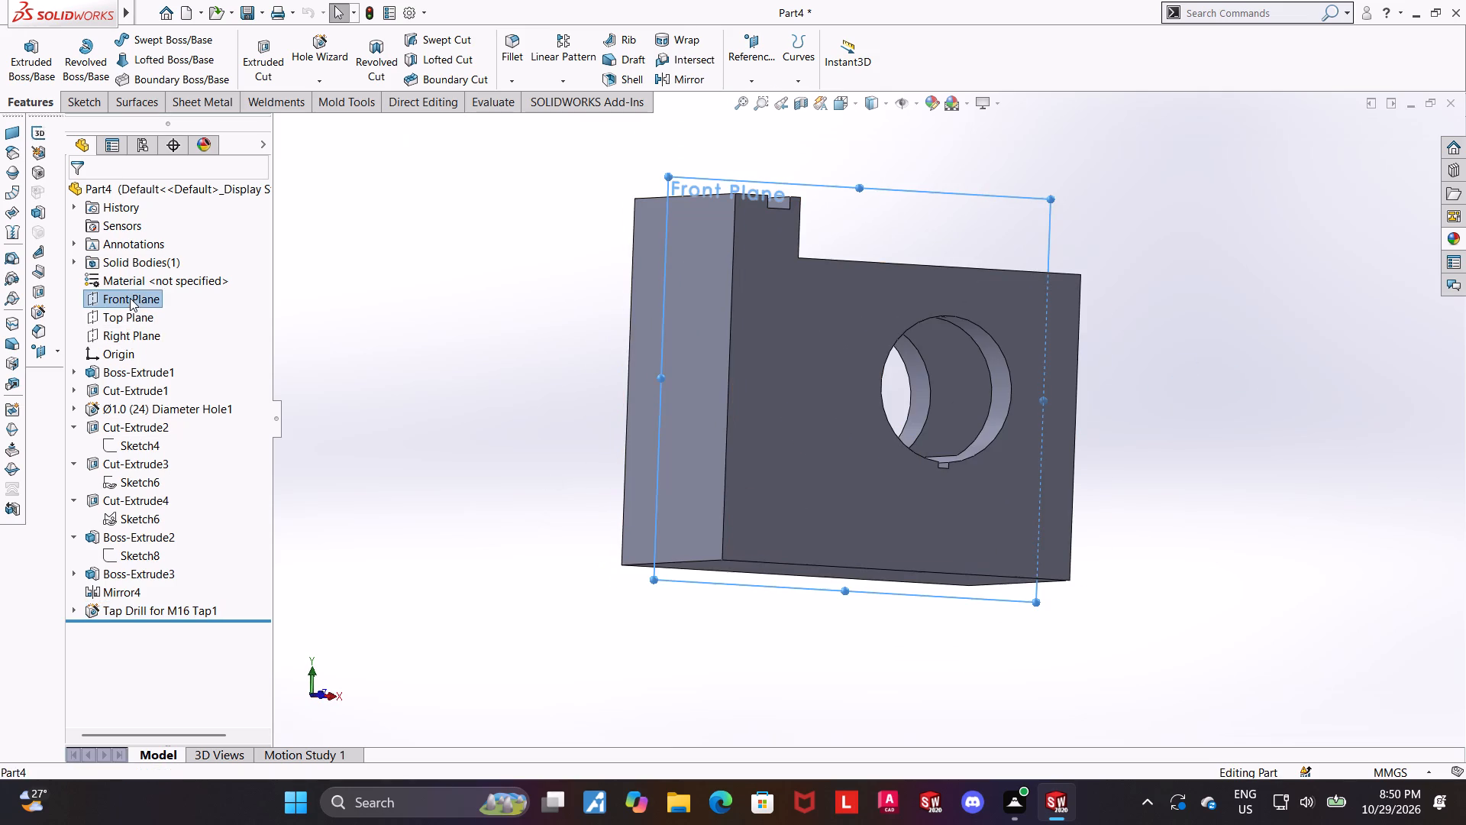
click(139, 276)
click(137, 626)
click(182, 607)
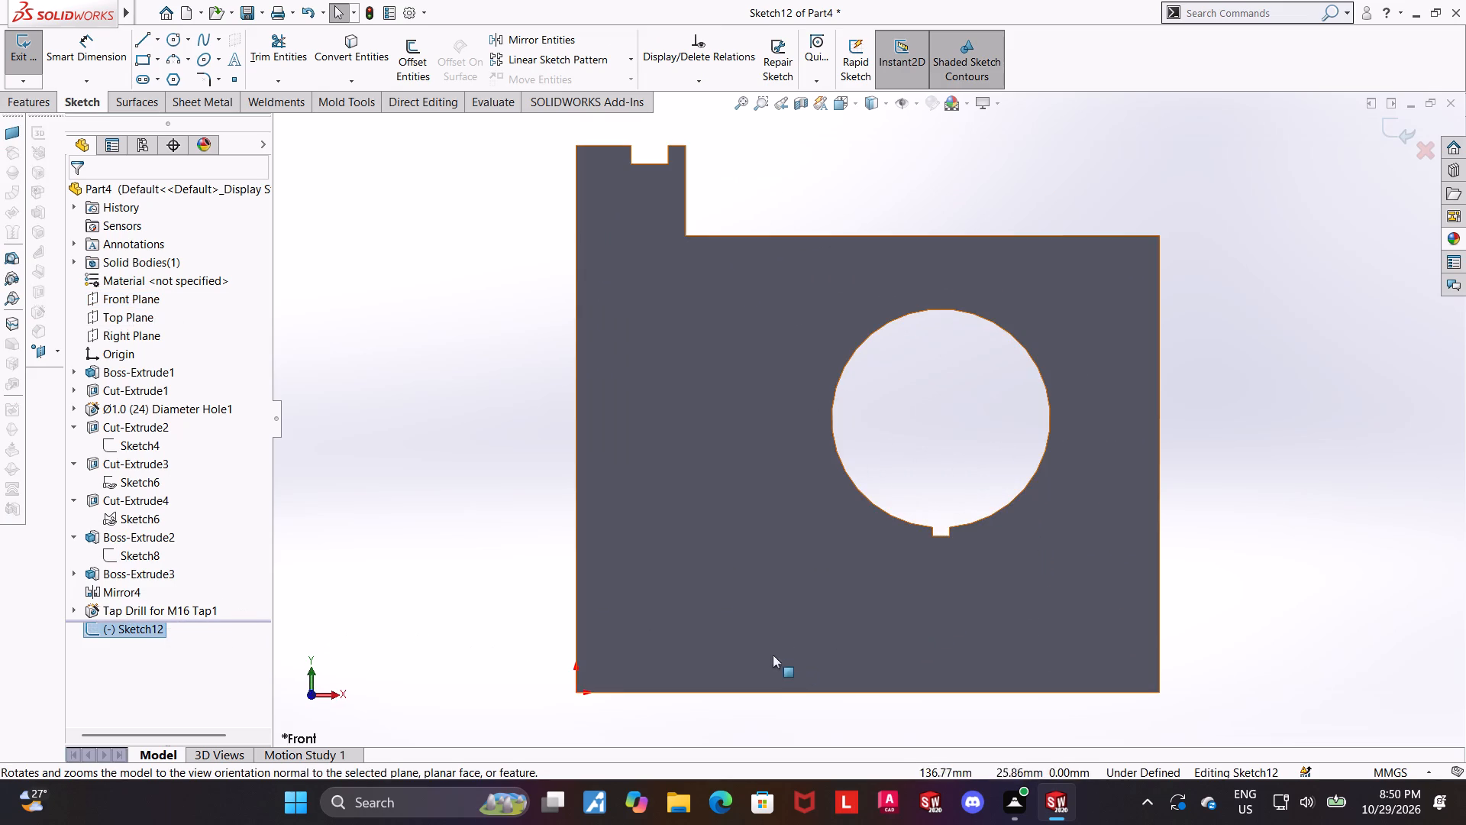
scroll(770, 625, up, 5)
scroll(792, 539, down, 3)
scroll(917, 471, down, 3)
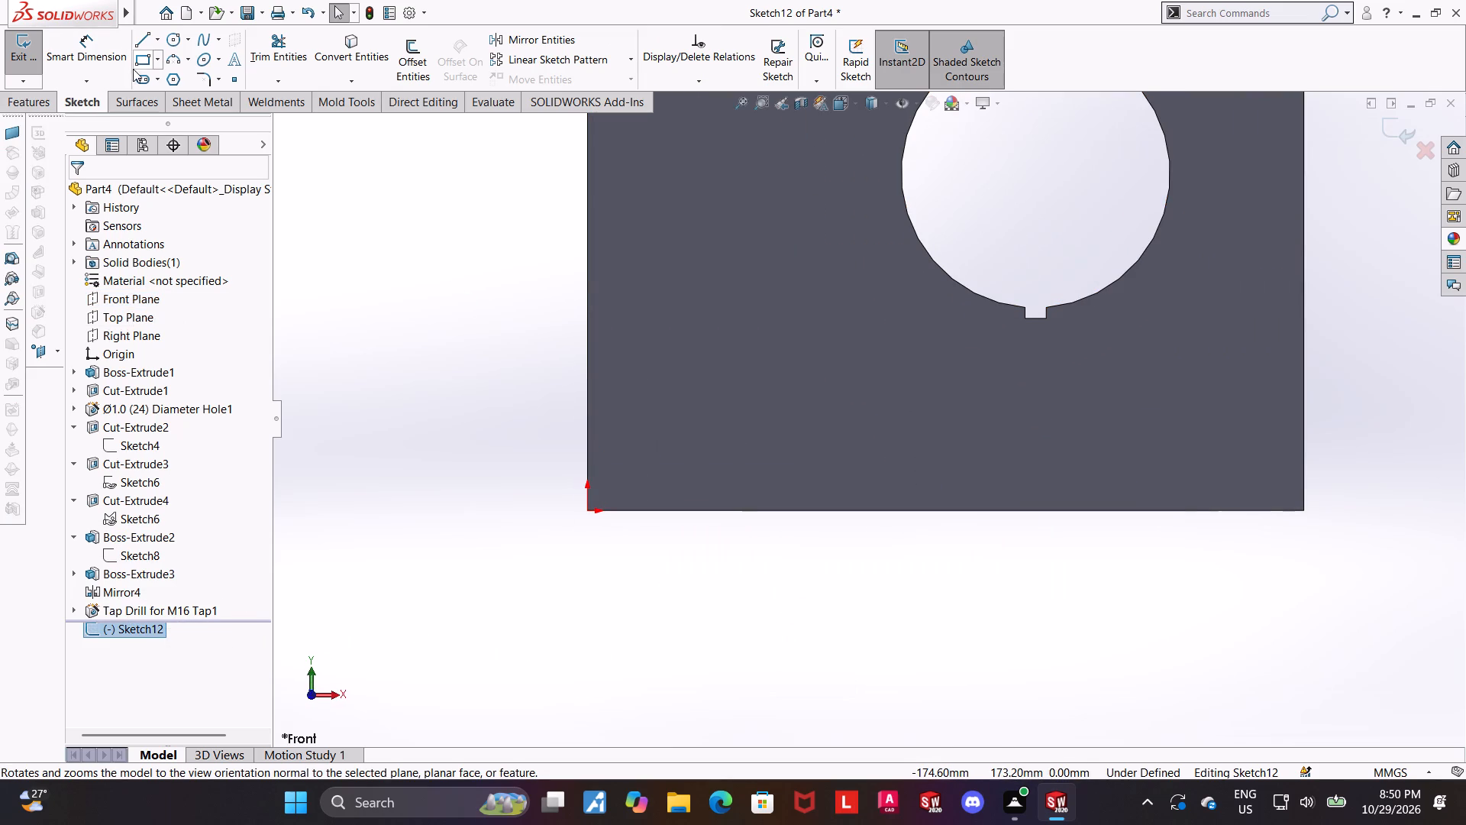
click(139, 63)
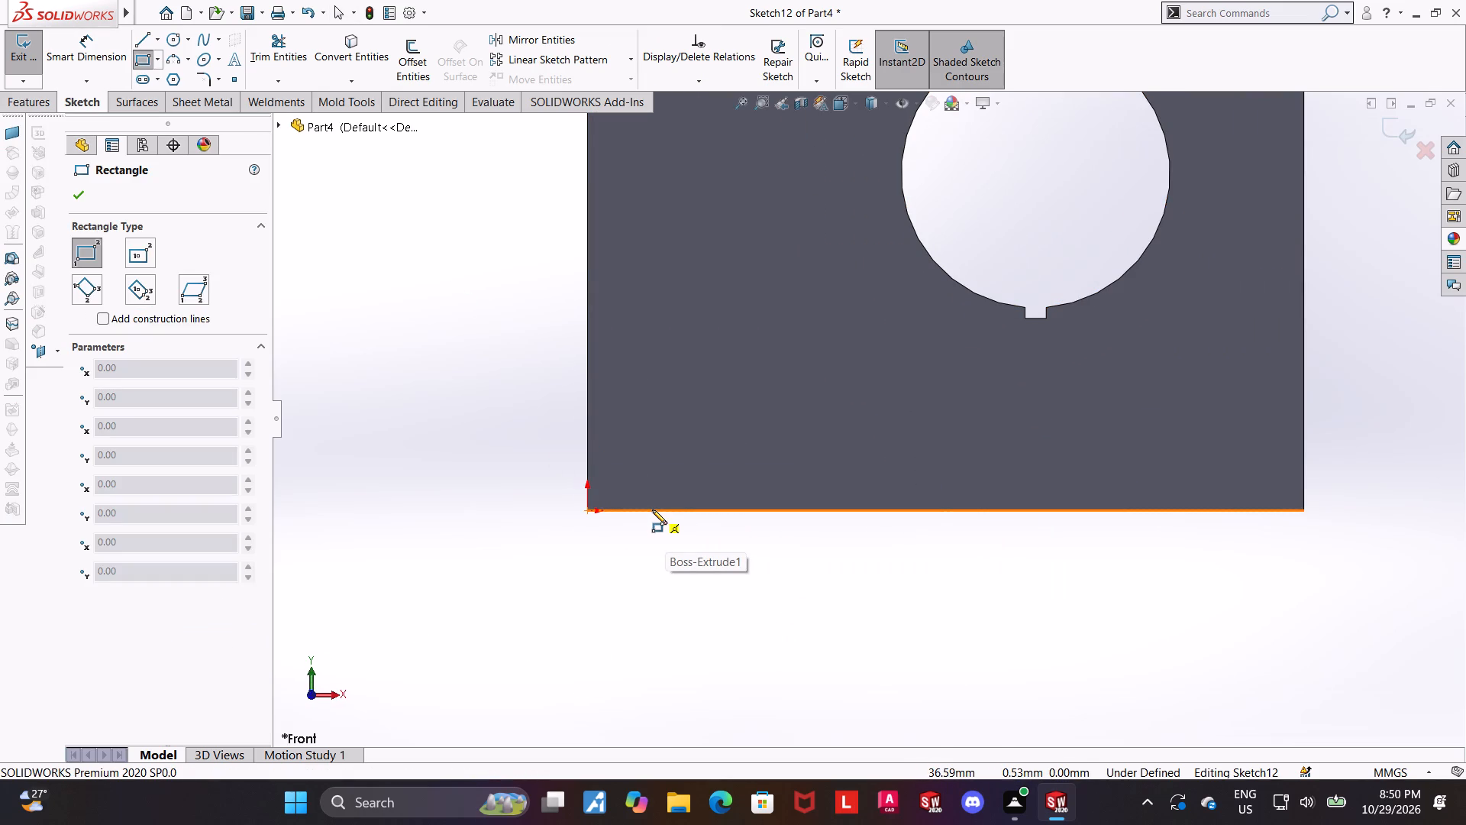
click(652, 510)
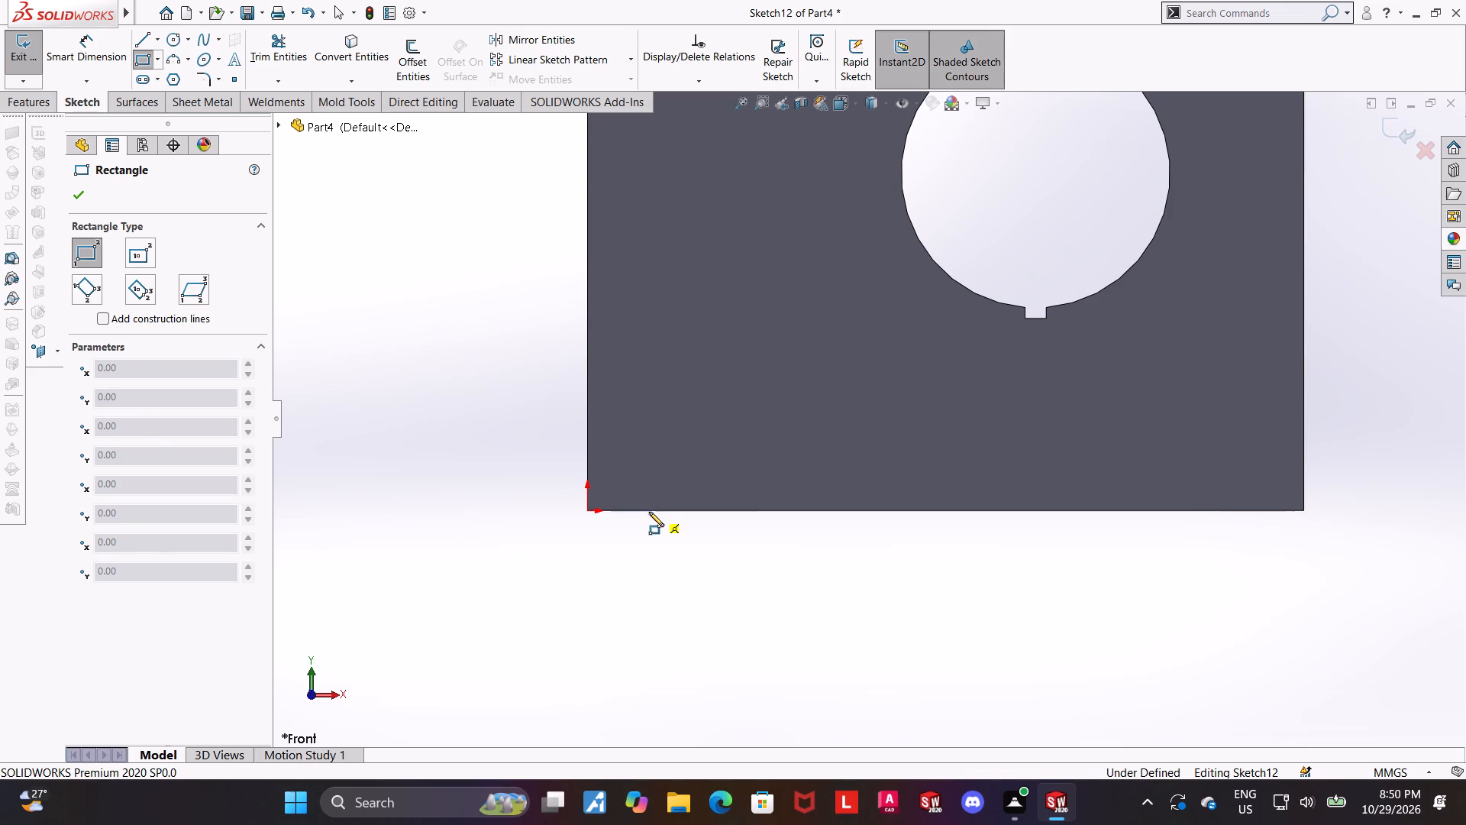
click(570, 615)
key(Escape)
Dimension the rectangle's lower line 102 mm below the block's bottom edge.
click(61, 34)
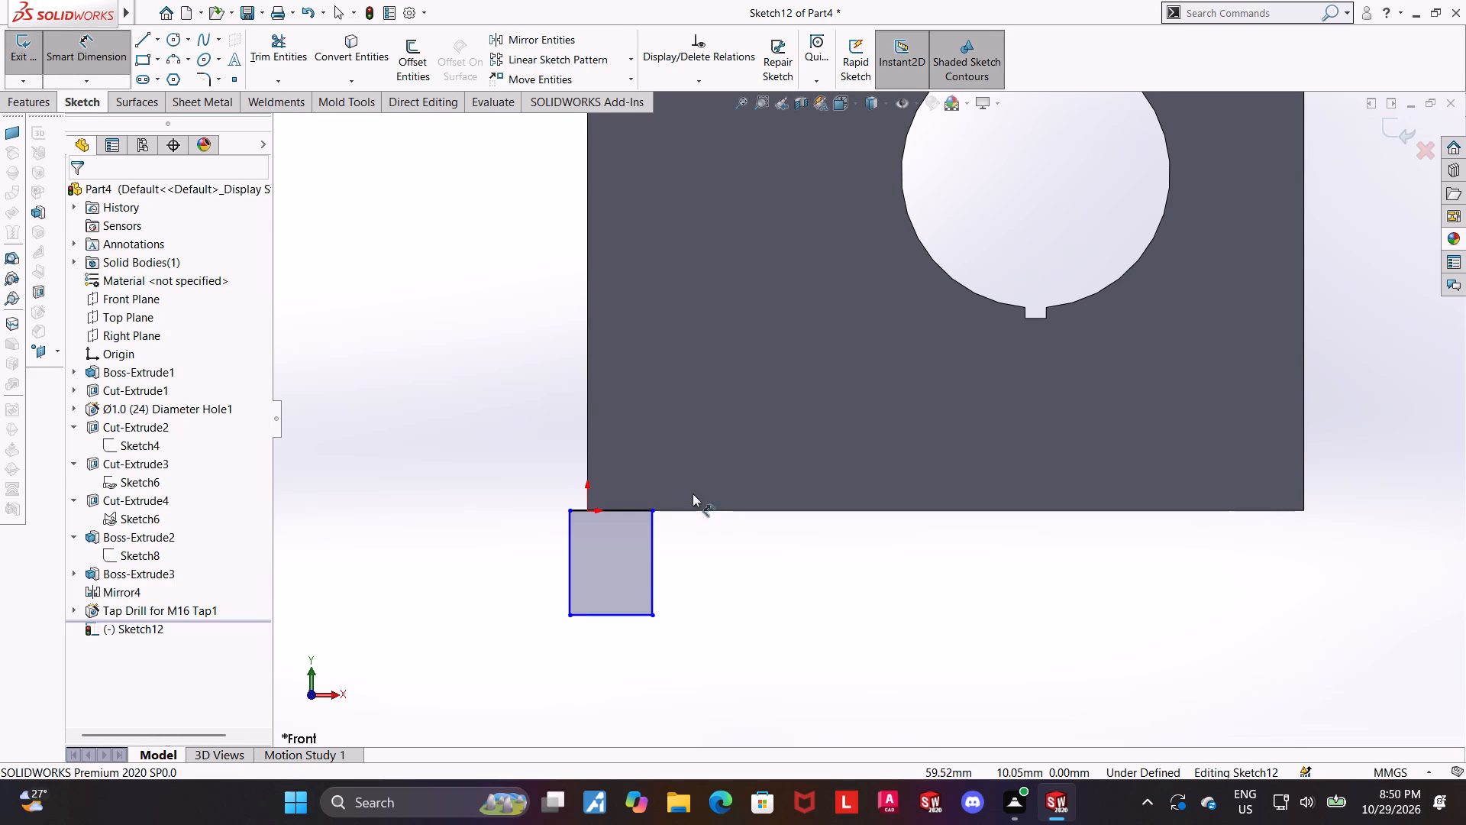
click(696, 513)
click(696, 513)
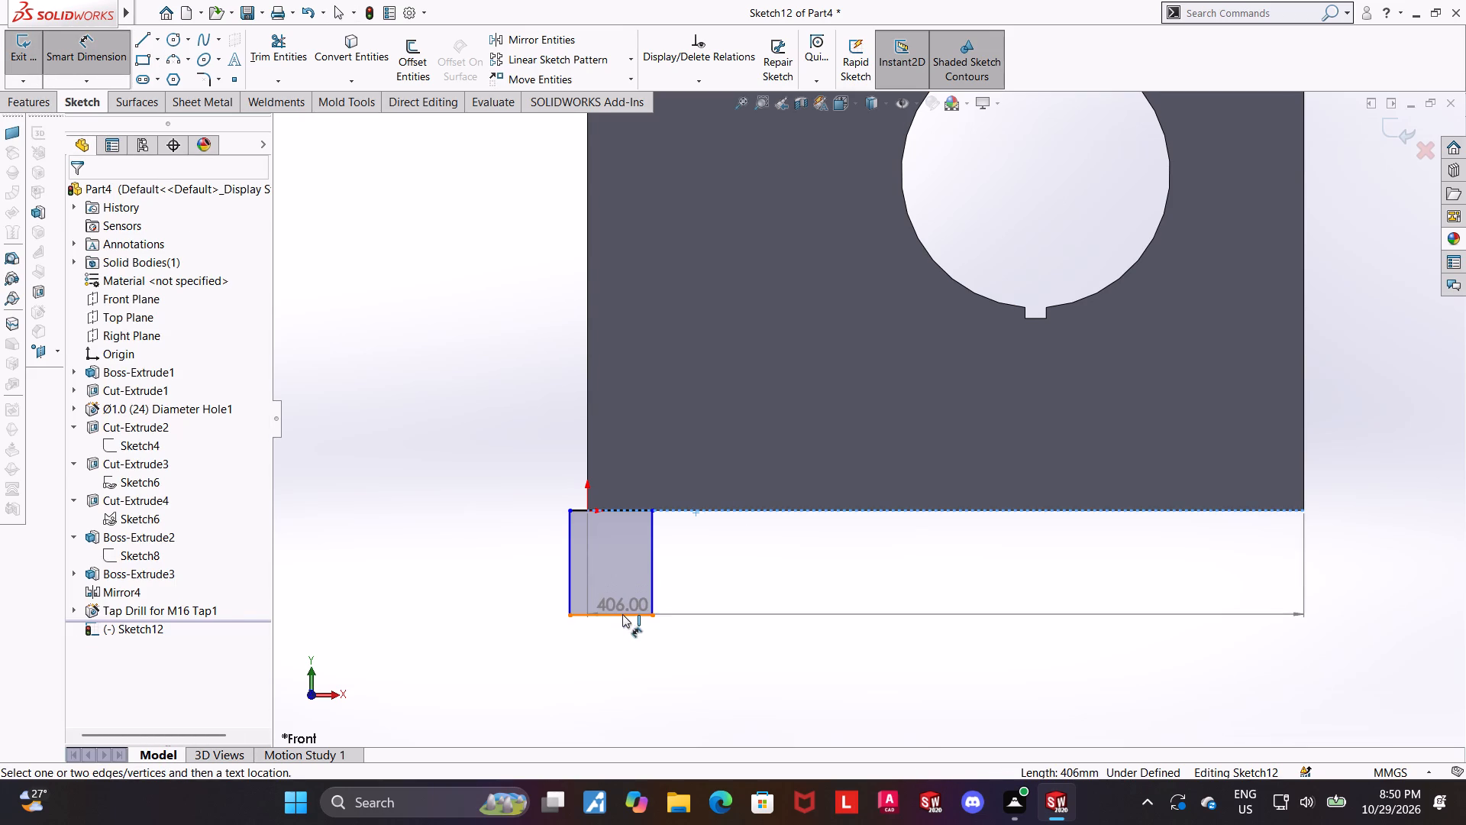
click(622, 614)
click(729, 591)
text(102)
key(Return)
key(Escape)
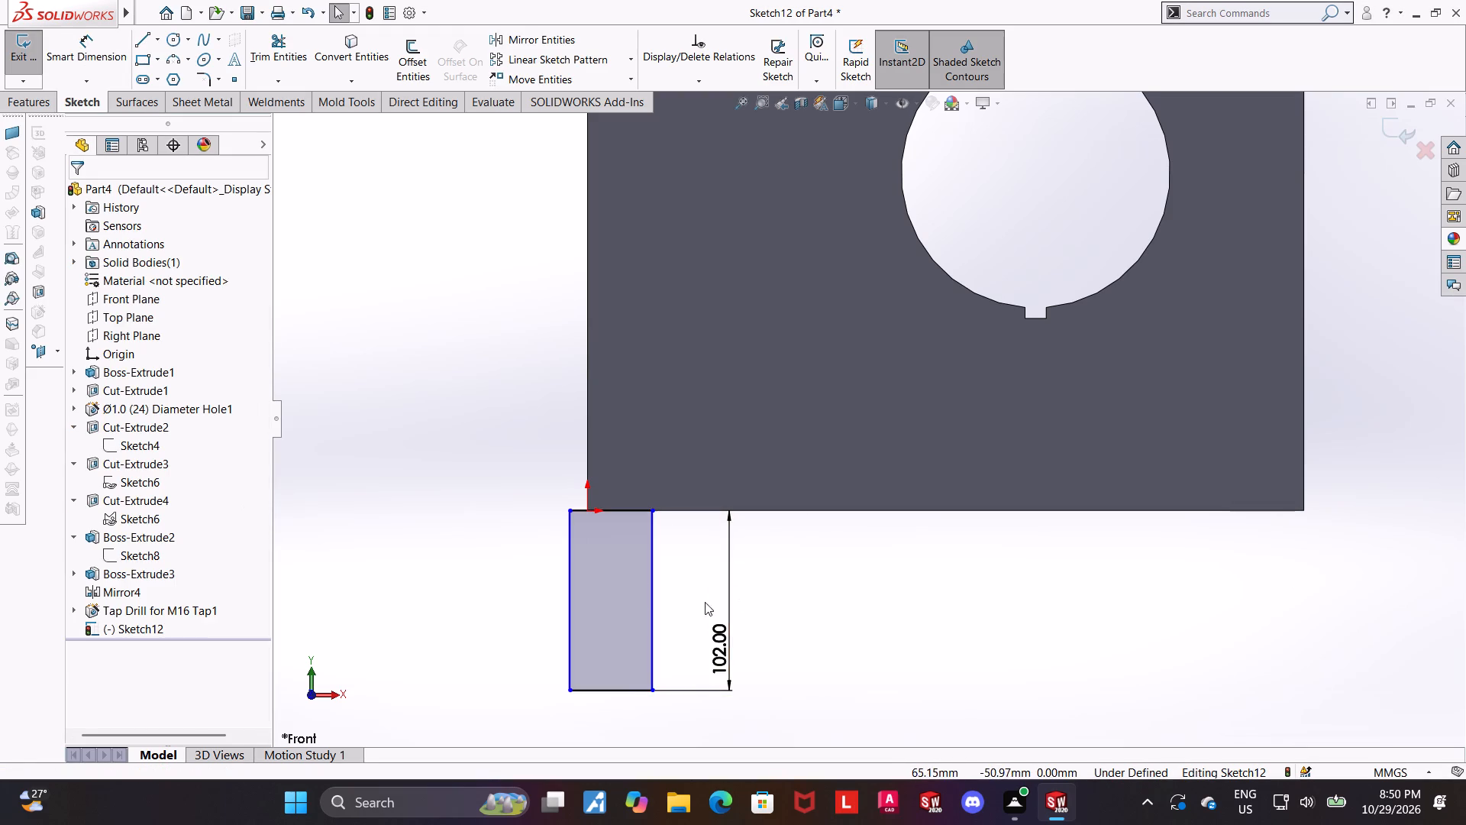
Dimension the rectangle's lower line to a width of 76 mm.
scroll(742, 616, up, 1)
click(99, 55)
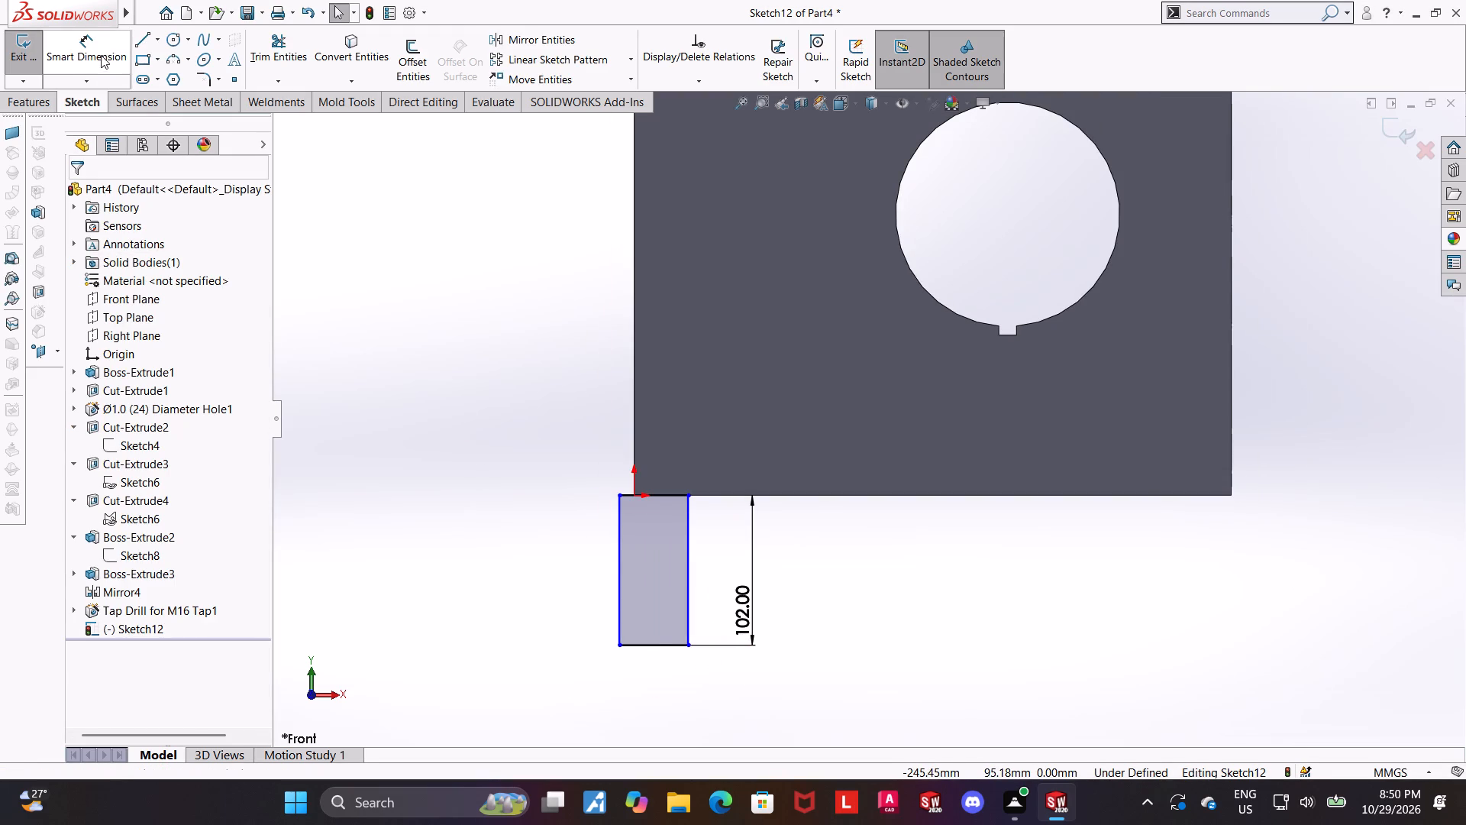
click(649, 645)
click(649, 678)
text(76)
key(Return)
key(Escape)
click(835, 639)
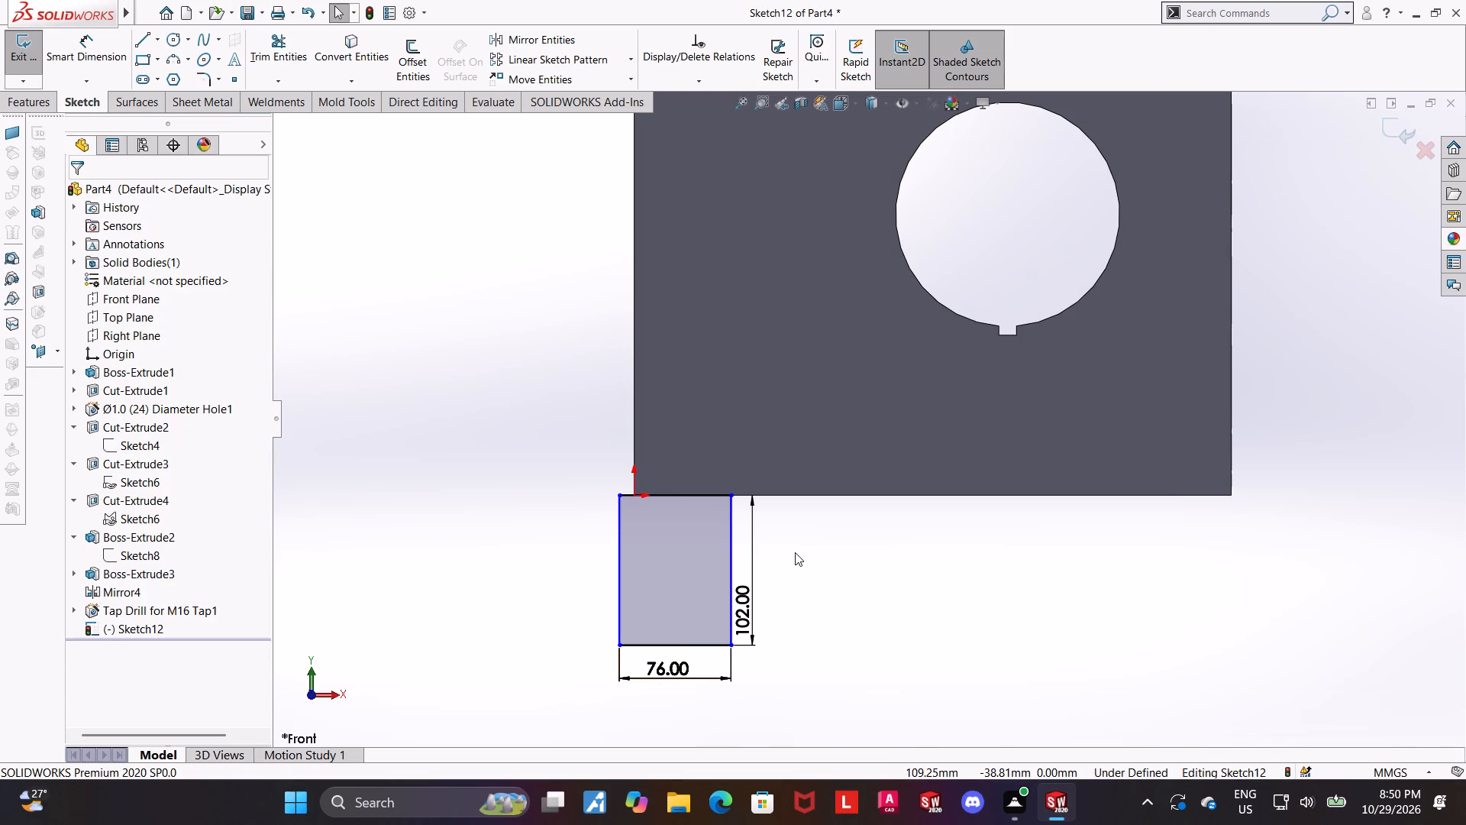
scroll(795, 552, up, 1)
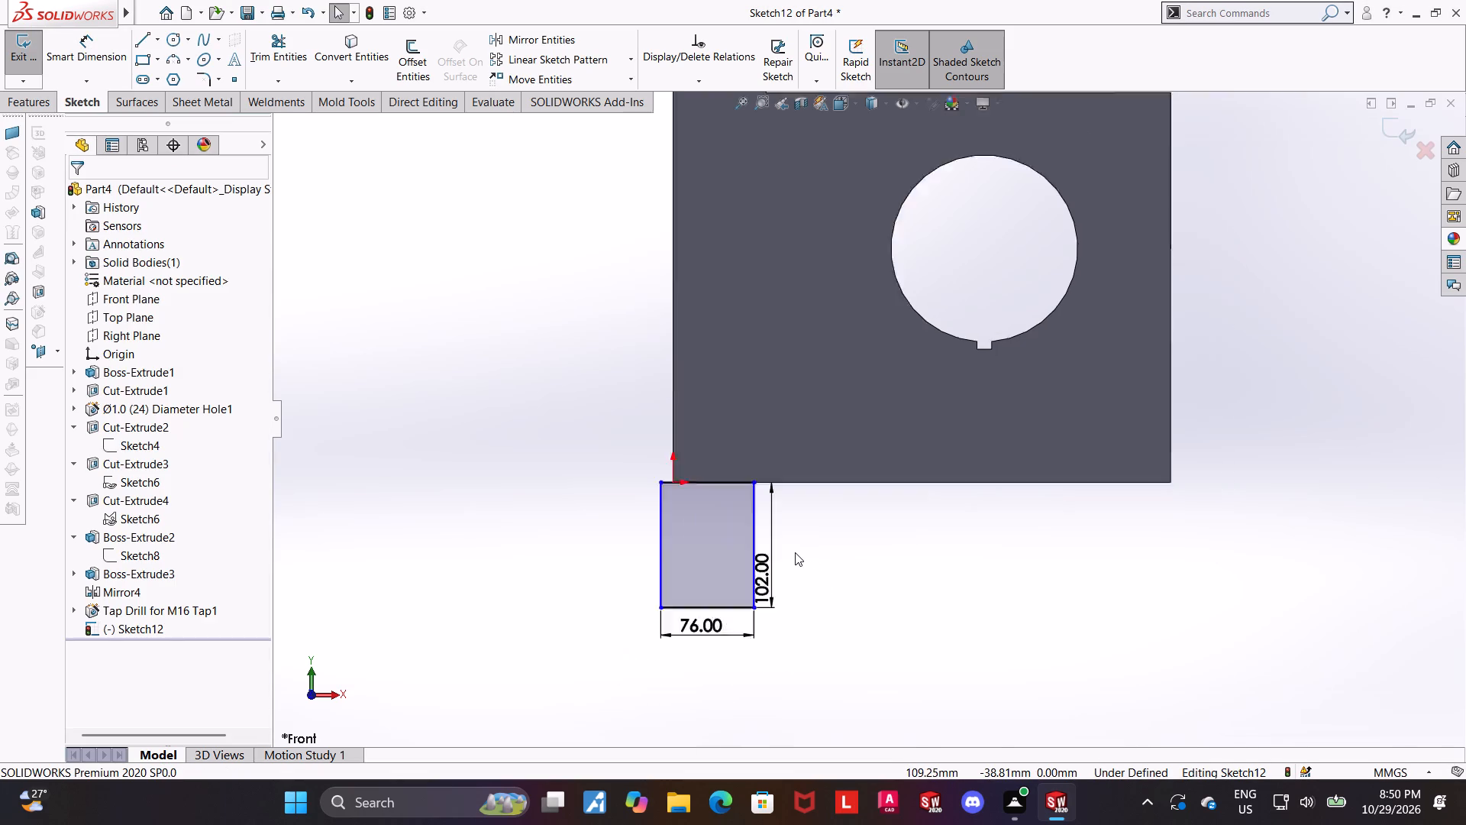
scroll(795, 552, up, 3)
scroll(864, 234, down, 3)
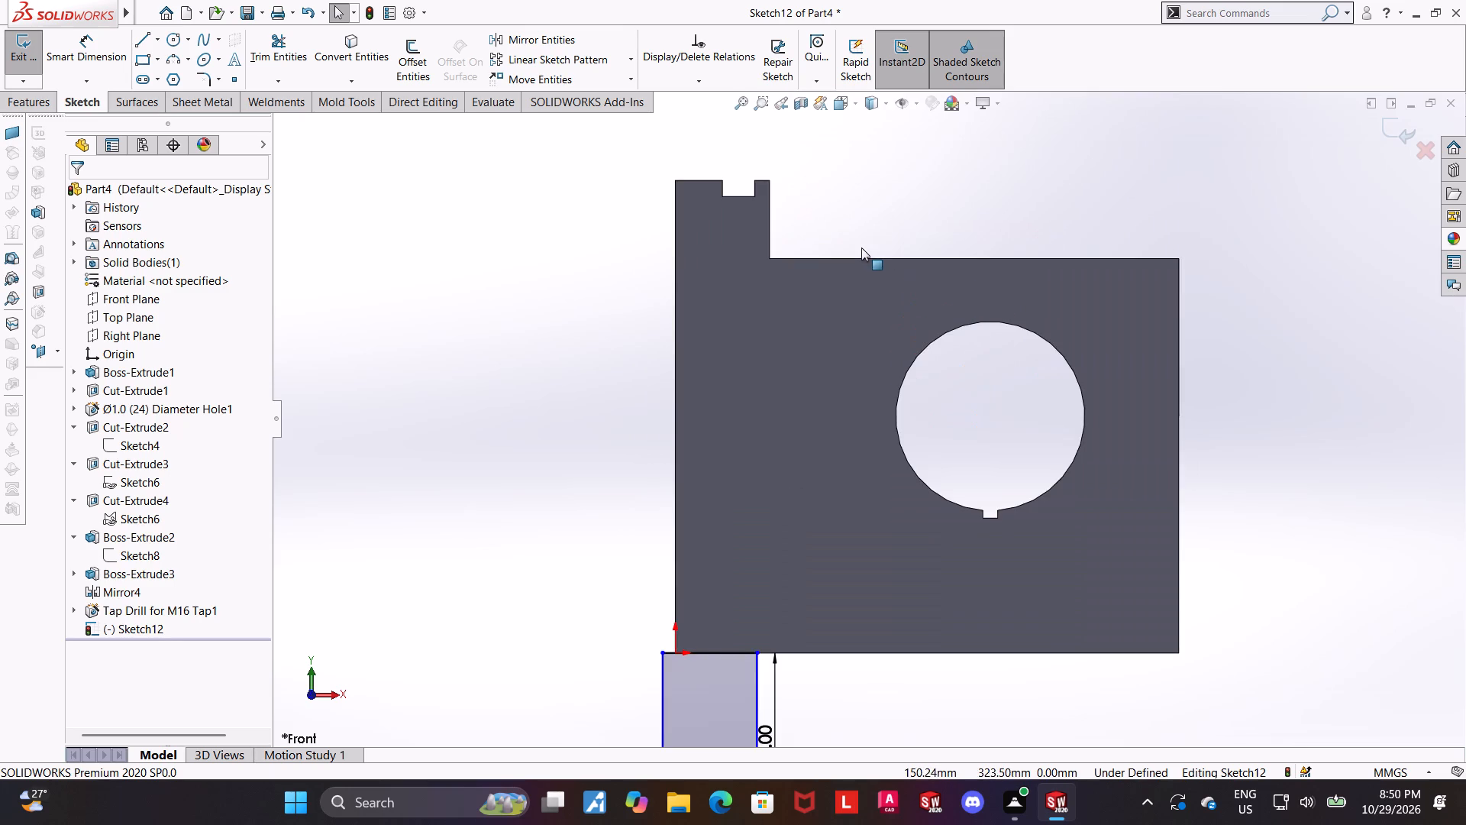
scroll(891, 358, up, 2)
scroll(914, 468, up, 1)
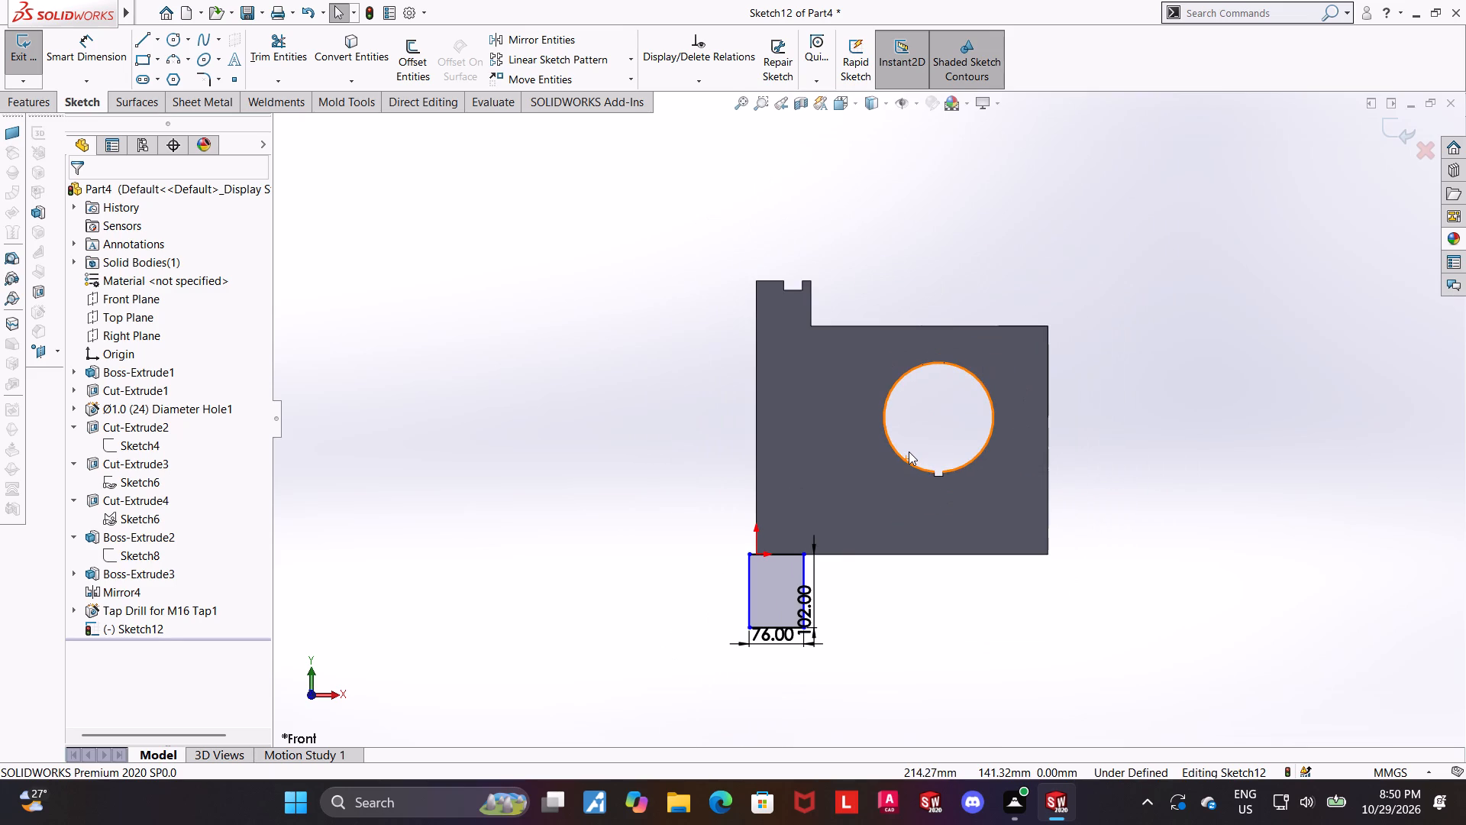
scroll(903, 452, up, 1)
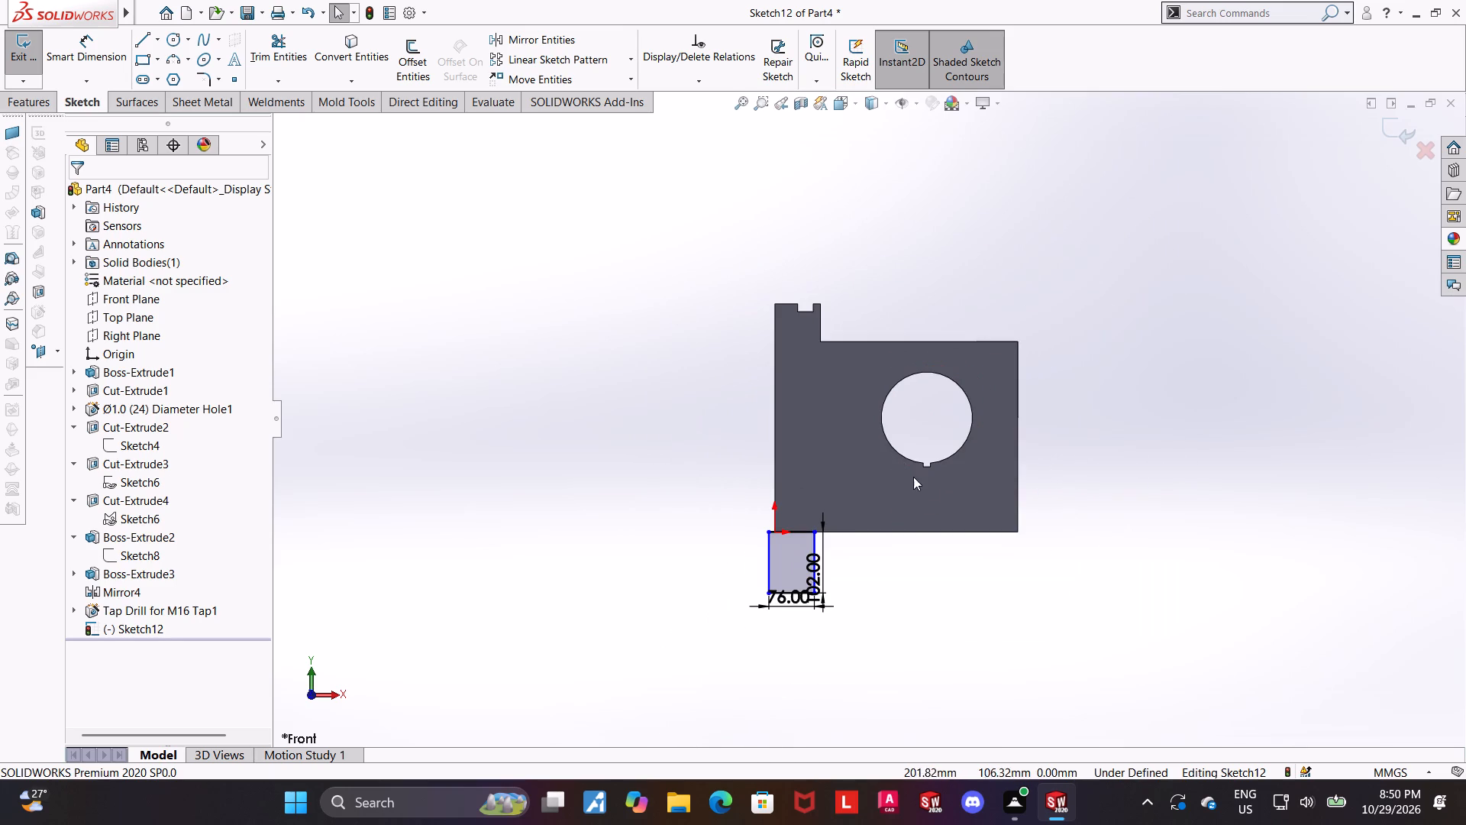
Sketch a corner notch: a line about 15 mm down from the origin, then a horizontal line about 10 mm to the rectangle's left side.
scroll(927, 490, down, 2)
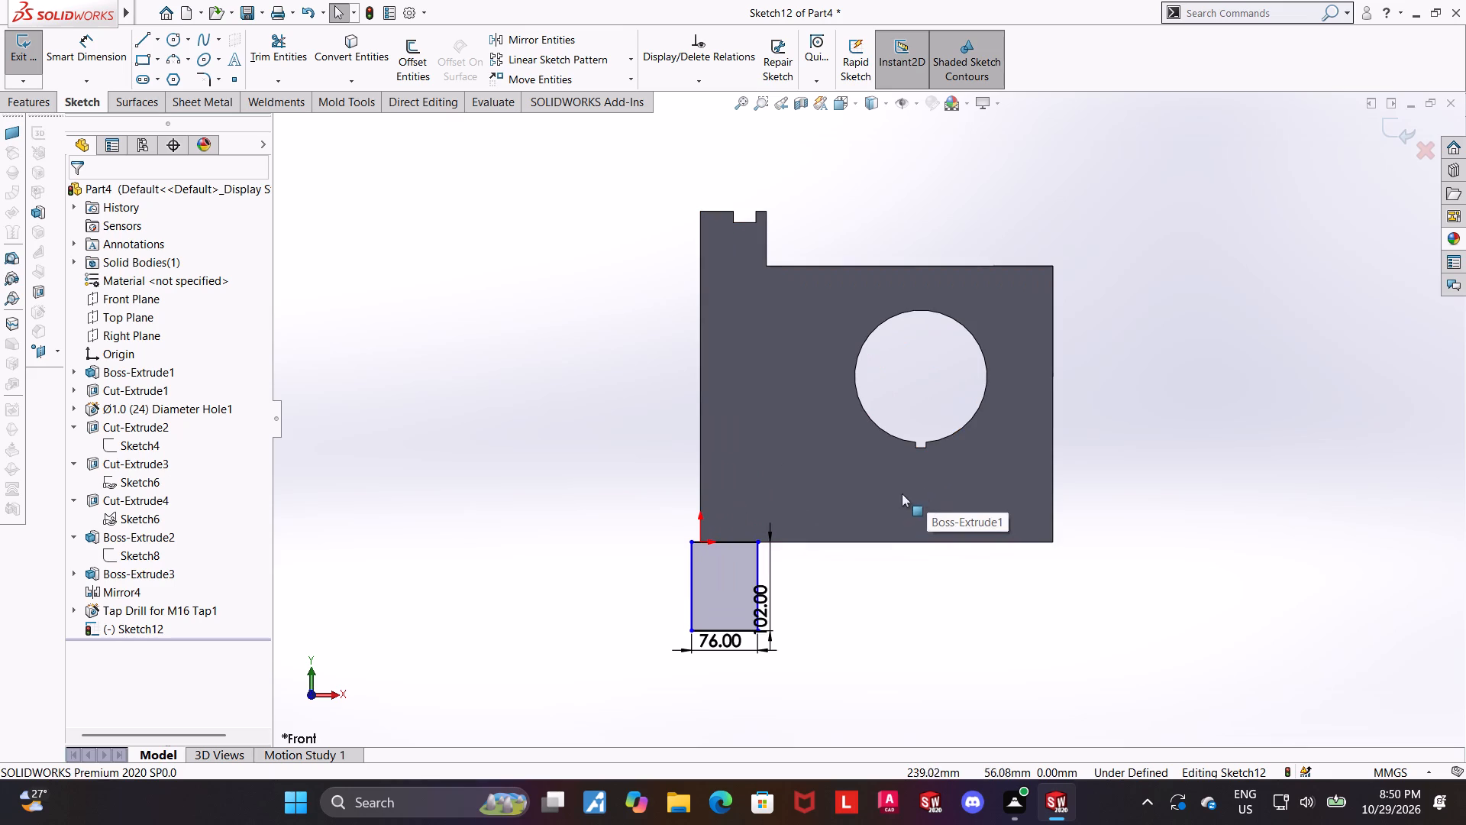
scroll(781, 559, down, 1)
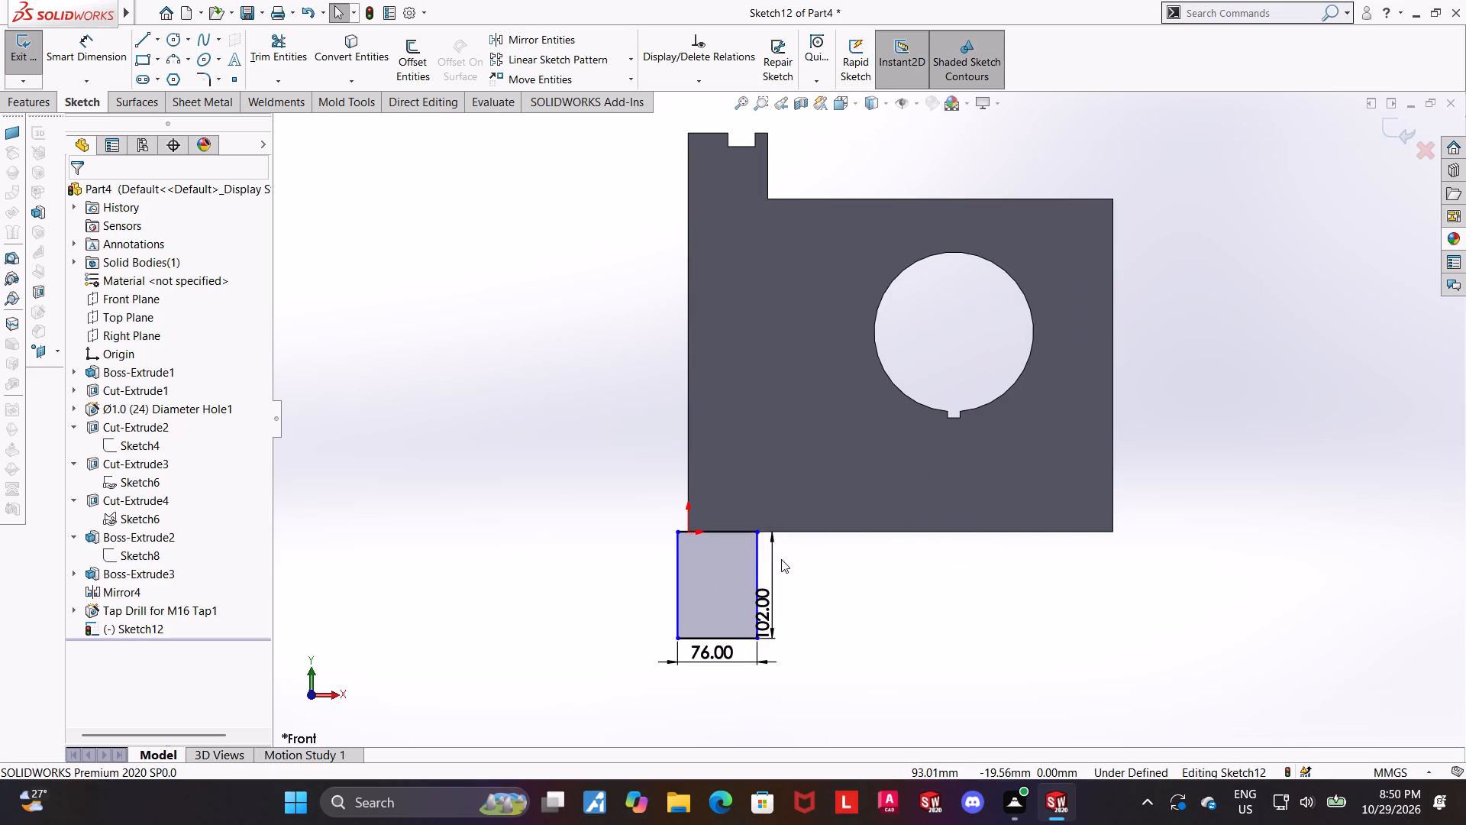
scroll(728, 580, down, 1)
scroll(720, 574, up, 1)
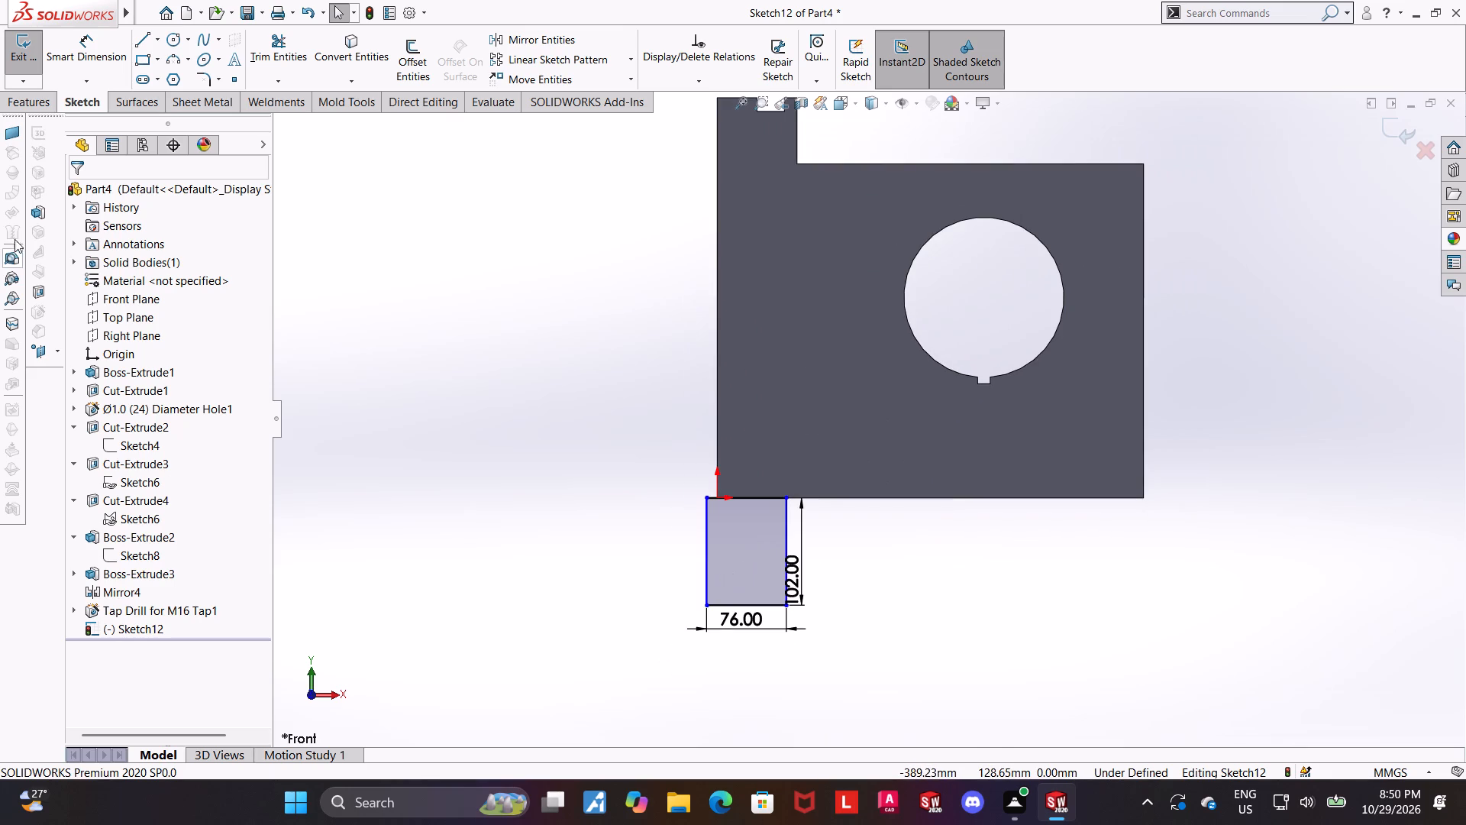
scroll(770, 493, down, 4)
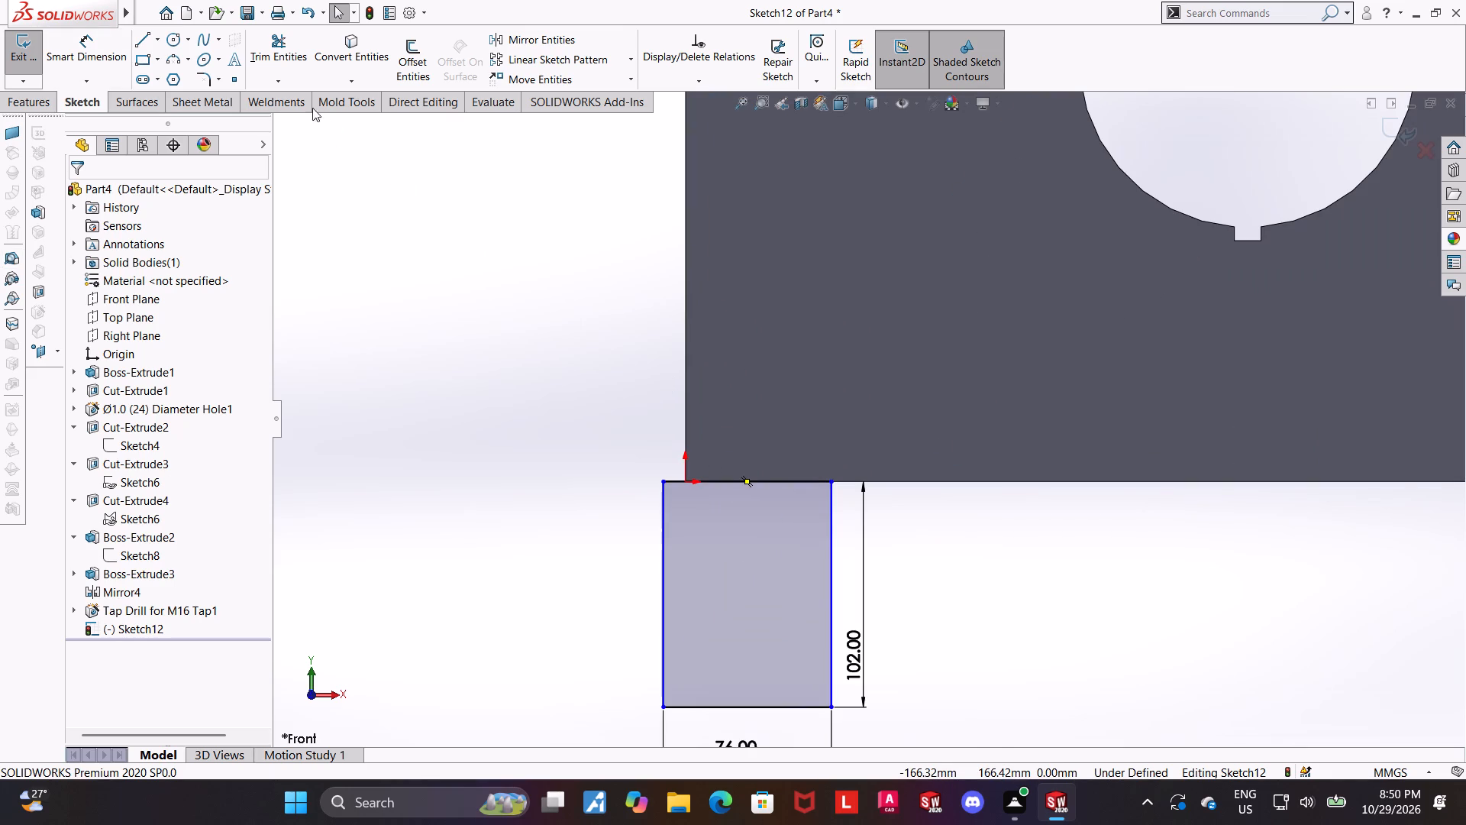
click(149, 36)
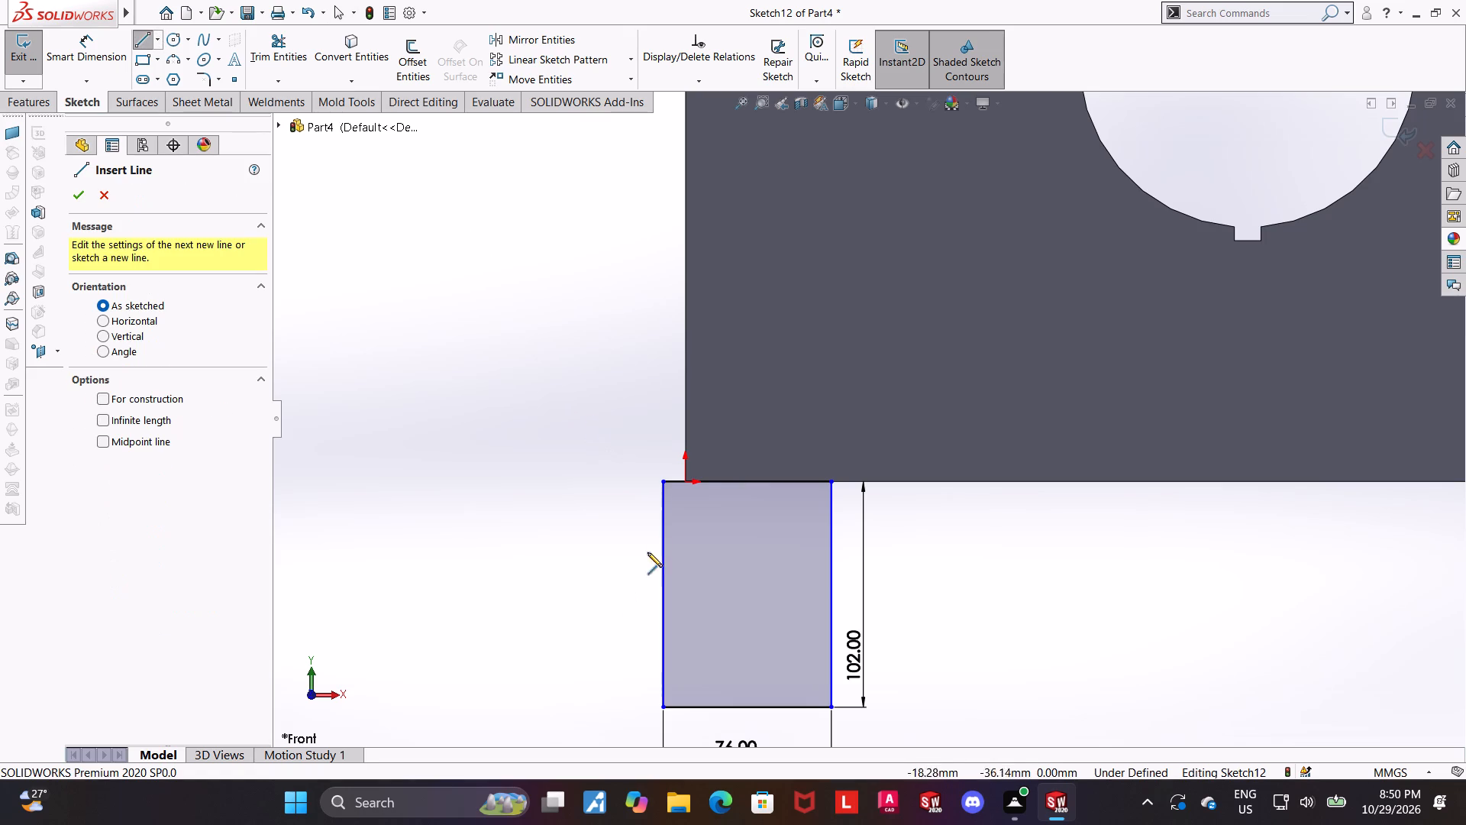
click(683, 483)
click(683, 516)
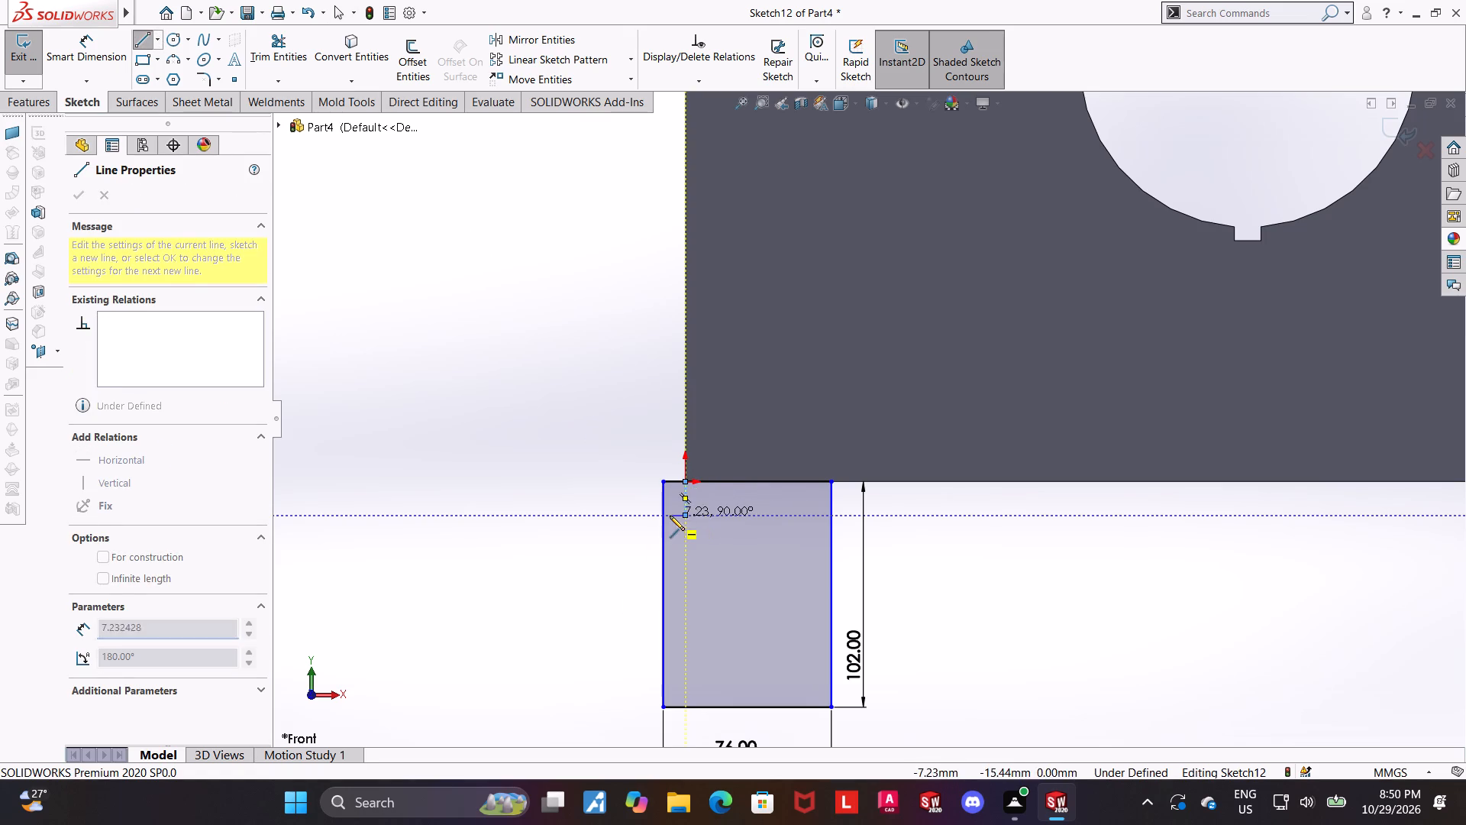
click(660, 516)
key(Escape)
key(Escape)
Trim away the rectangle's upper-left corner segments outside the notch lines.
click(267, 50)
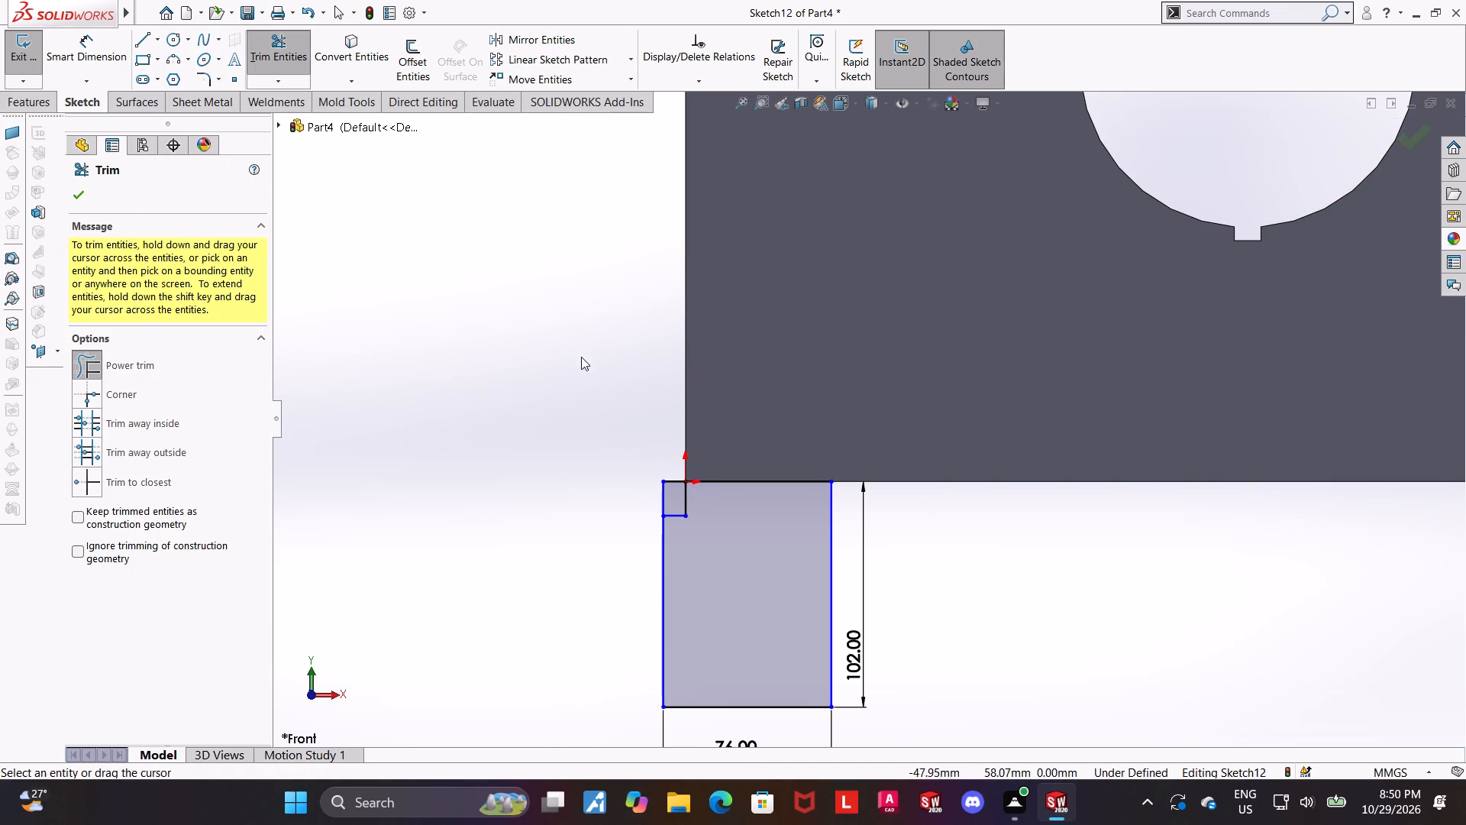
drag(615, 493, 671, 478)
key(Escape)
Dimension the profile's left vertical line below the notch to 89 mm.
double_click(96, 37)
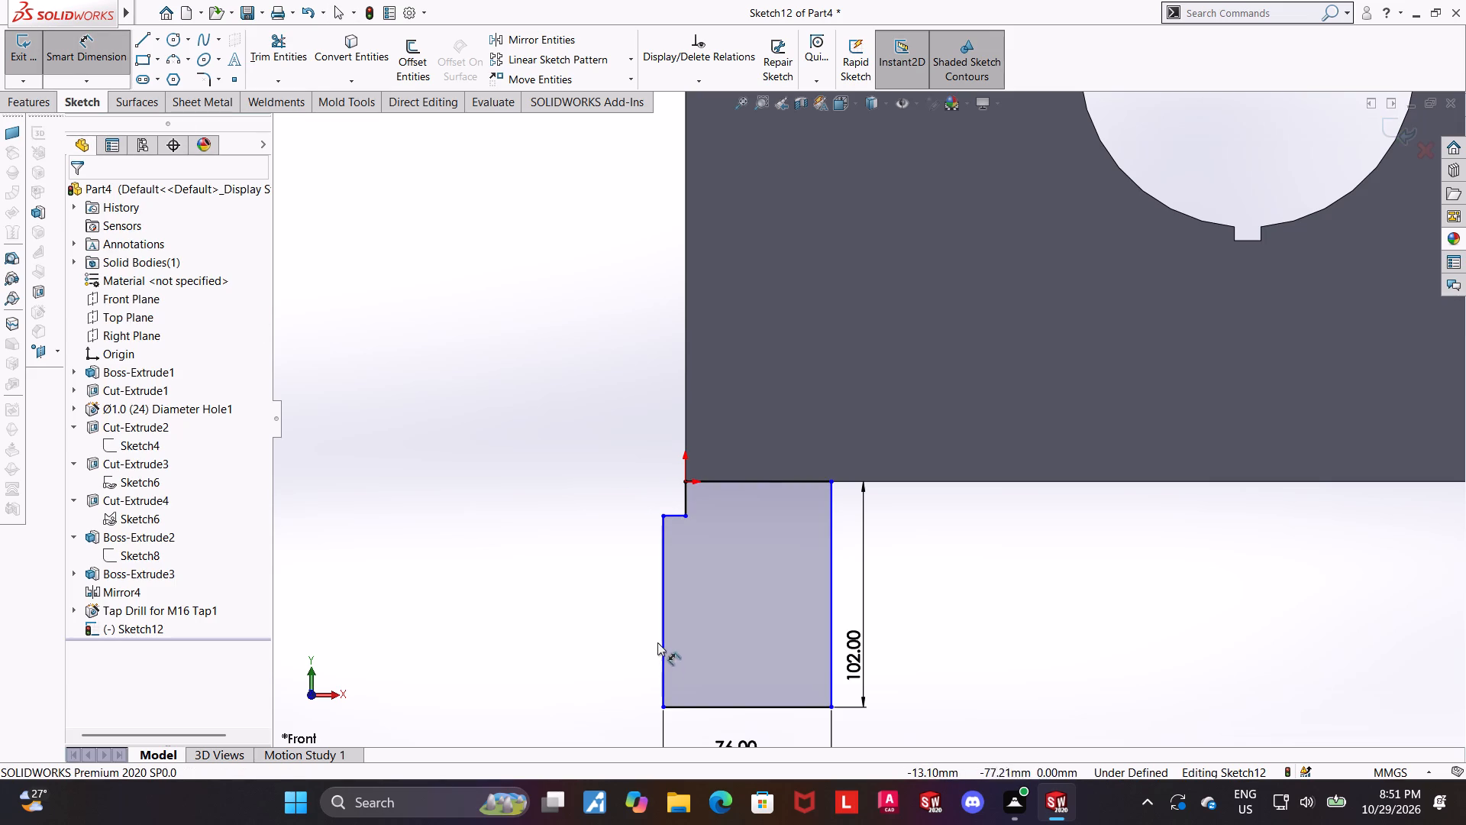
click(661, 638)
click(614, 629)
text(89)
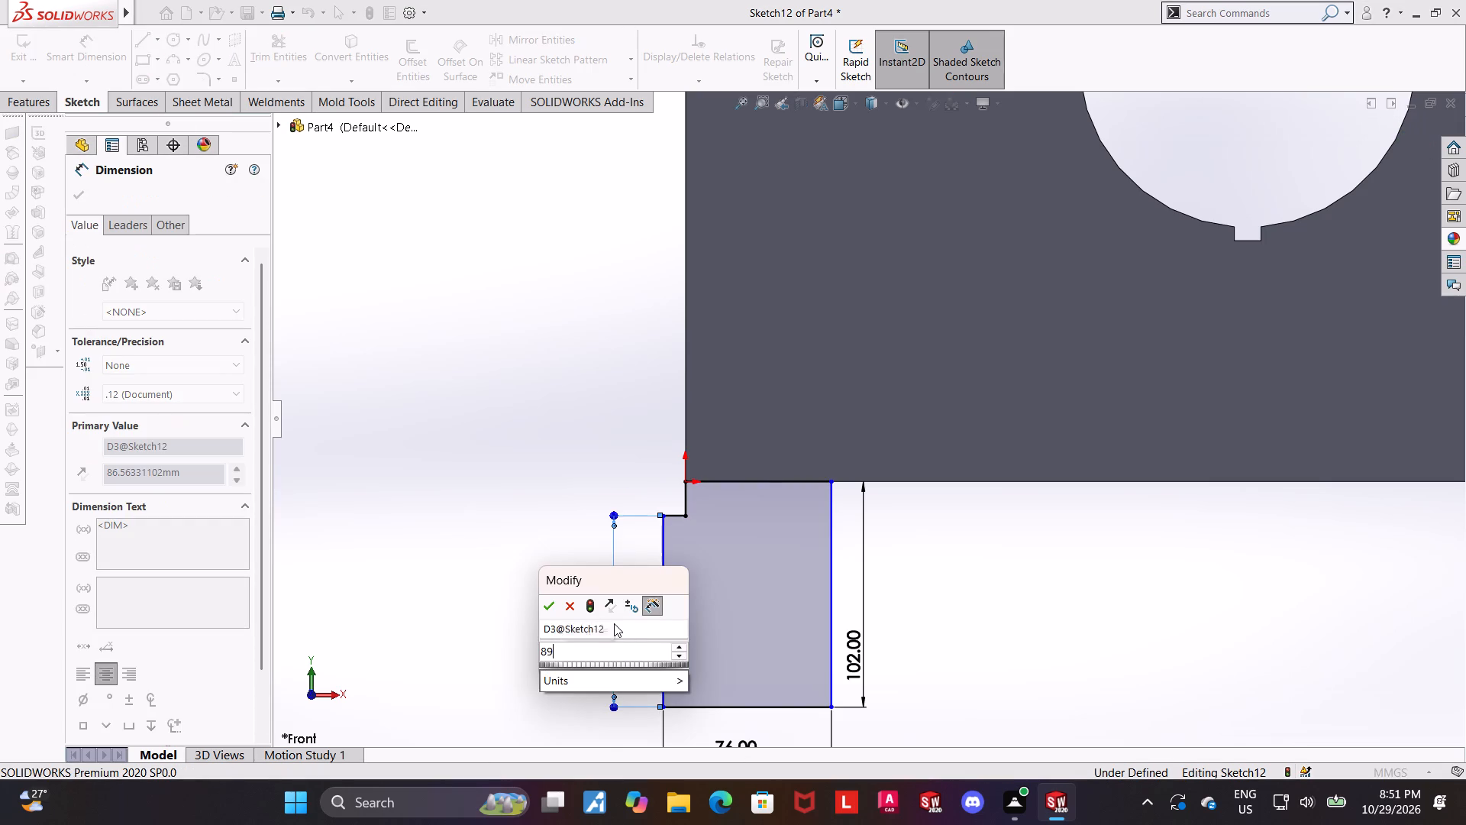
key(Return)
key(Escape)
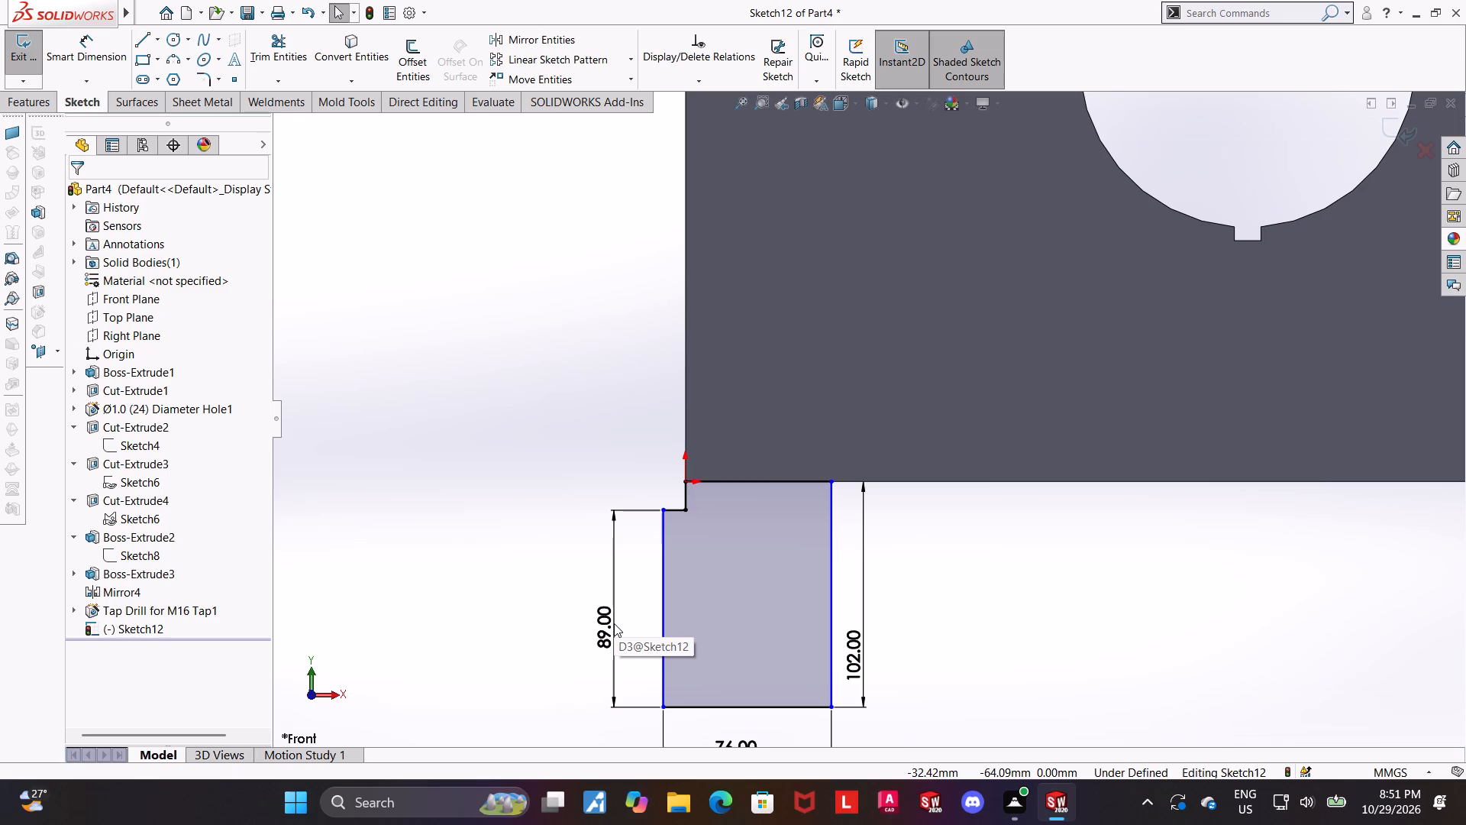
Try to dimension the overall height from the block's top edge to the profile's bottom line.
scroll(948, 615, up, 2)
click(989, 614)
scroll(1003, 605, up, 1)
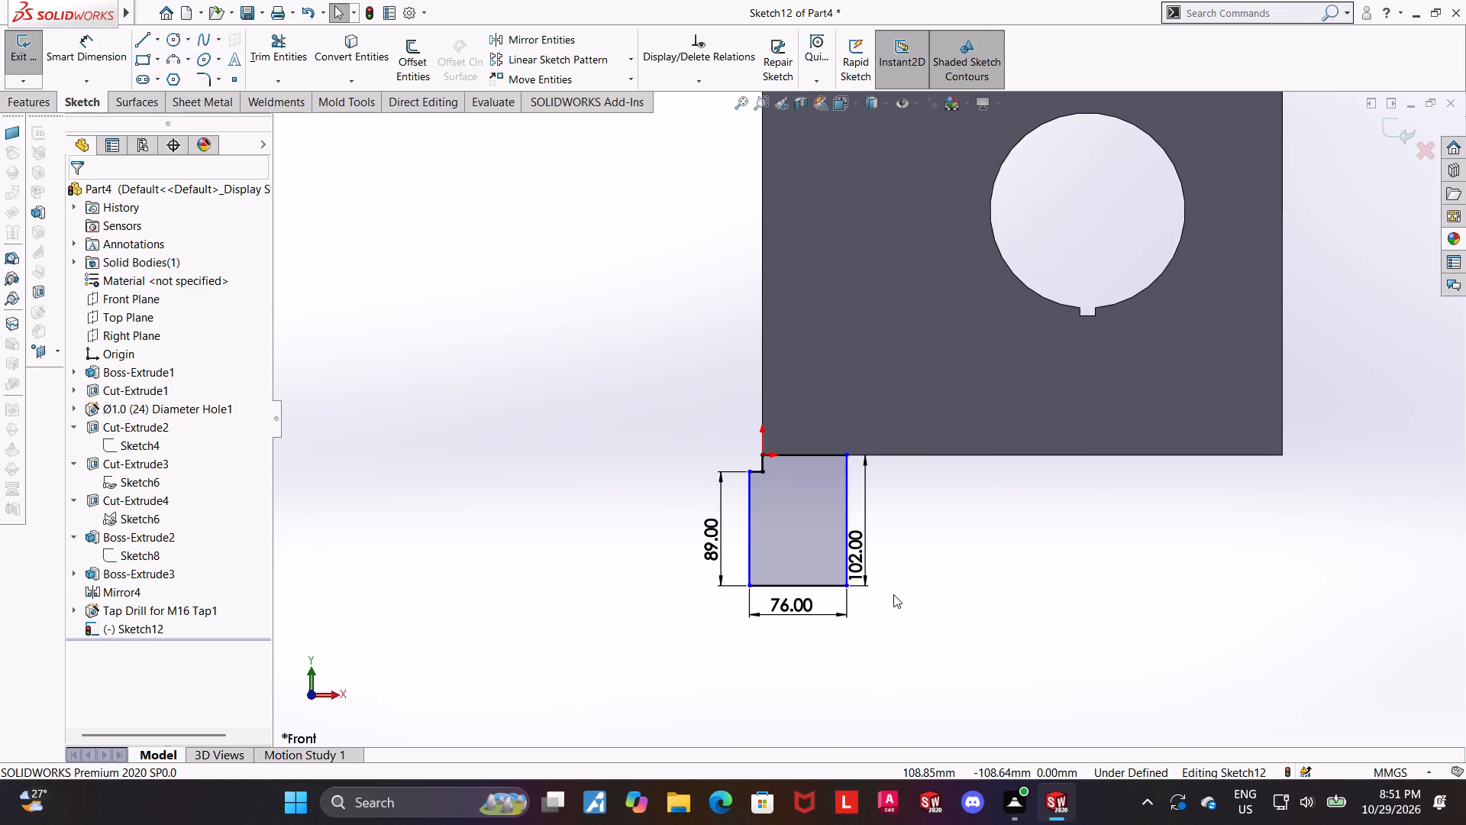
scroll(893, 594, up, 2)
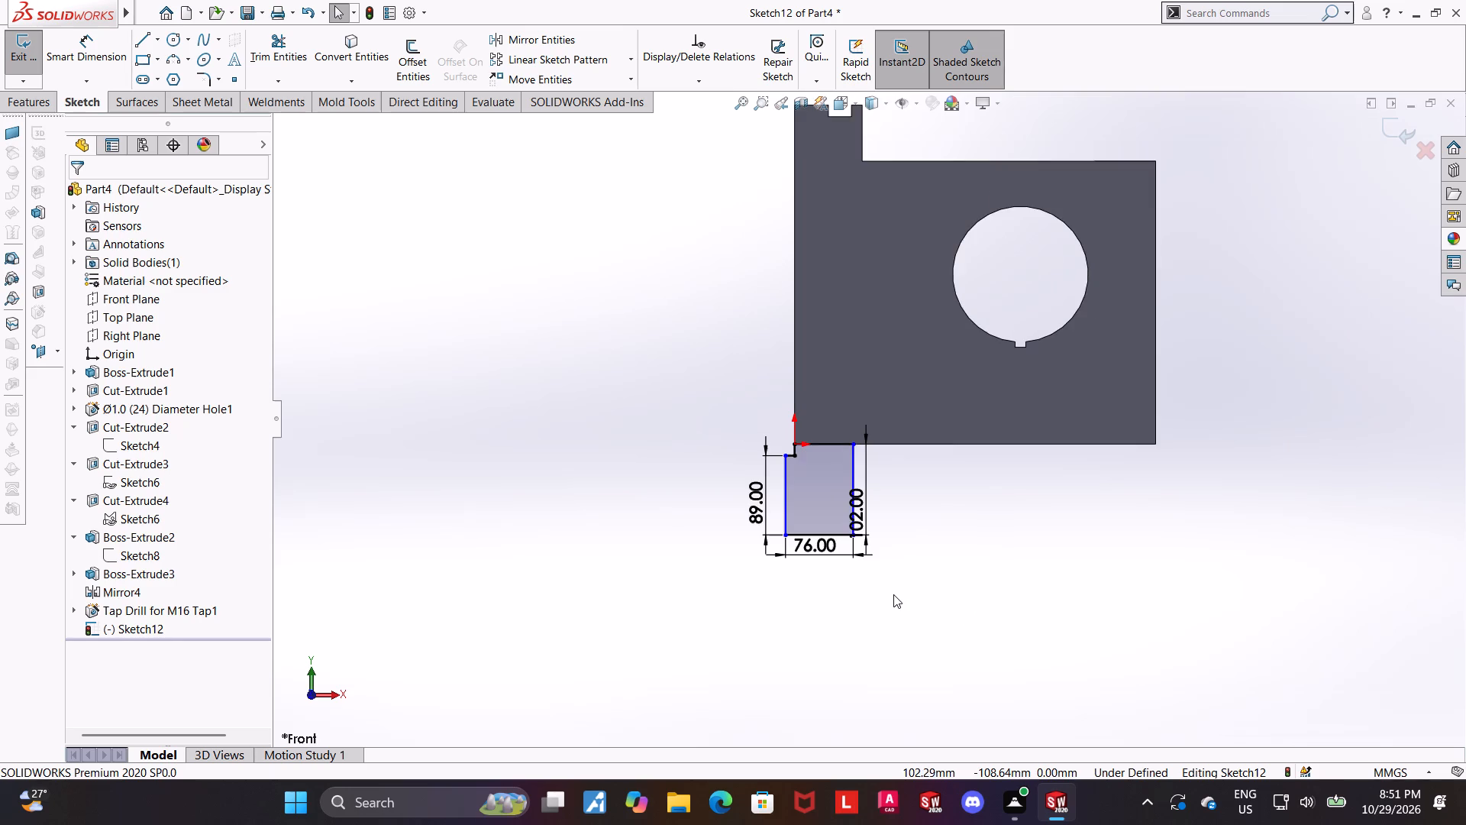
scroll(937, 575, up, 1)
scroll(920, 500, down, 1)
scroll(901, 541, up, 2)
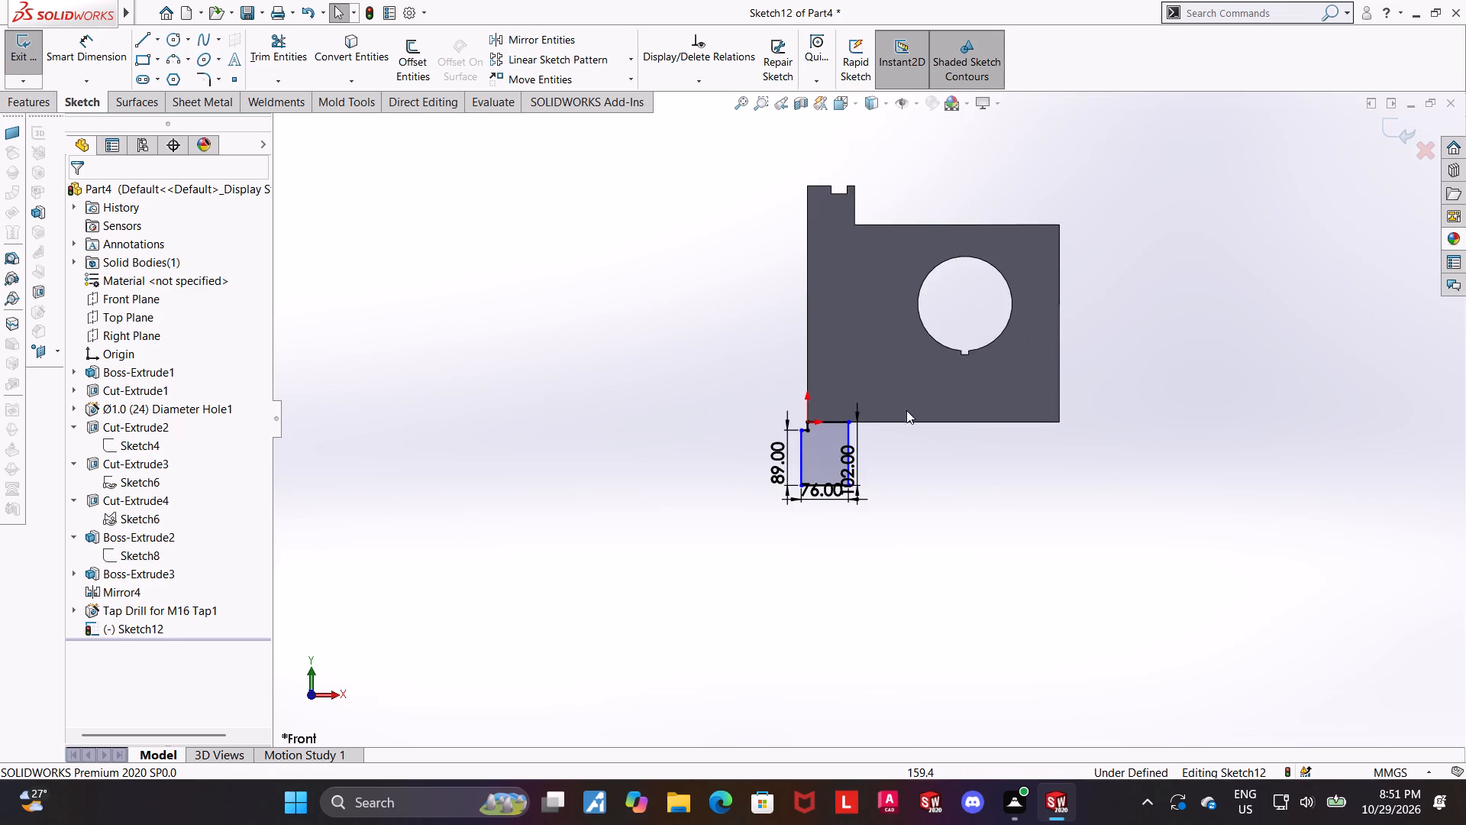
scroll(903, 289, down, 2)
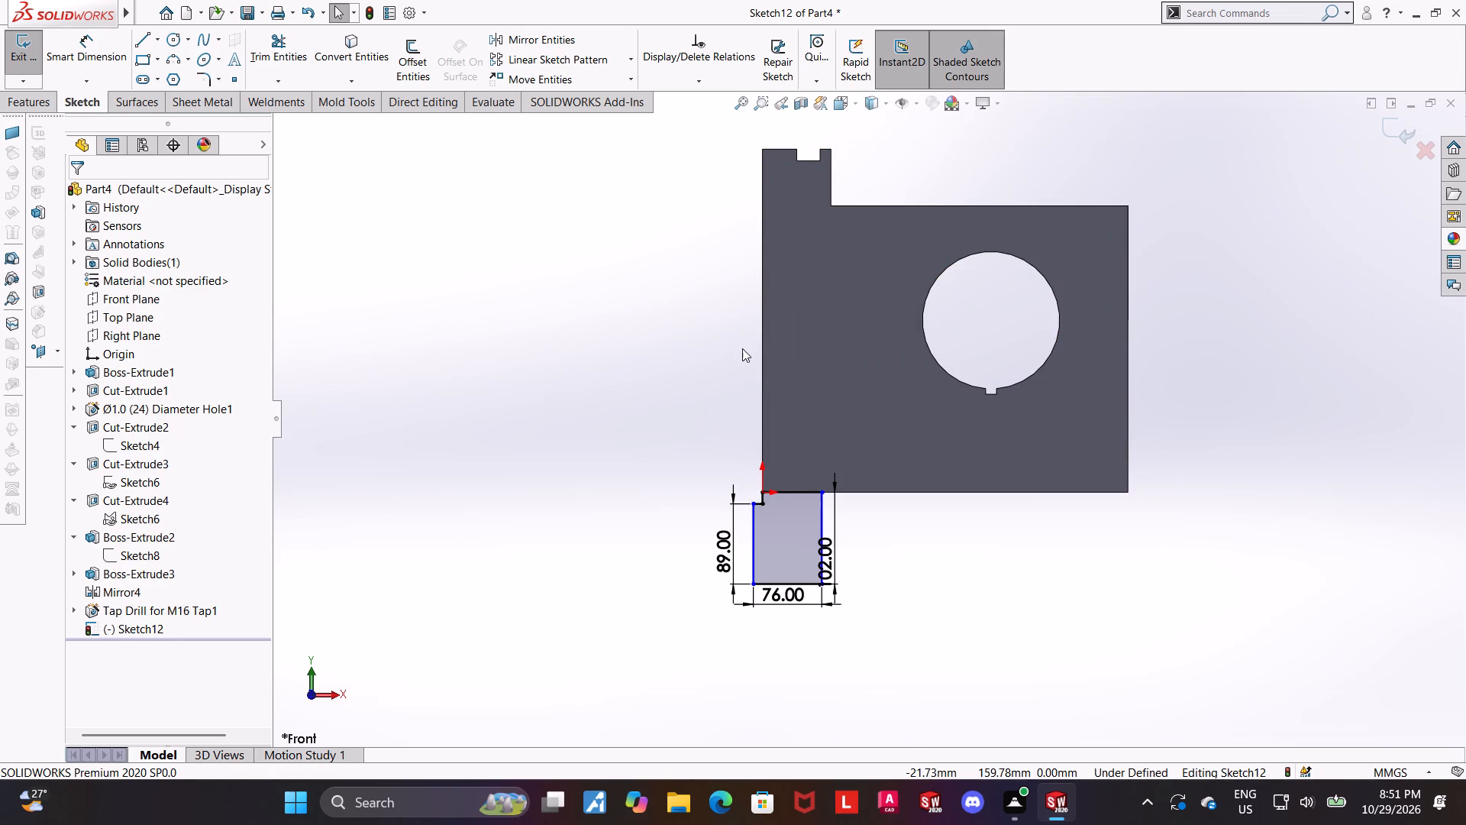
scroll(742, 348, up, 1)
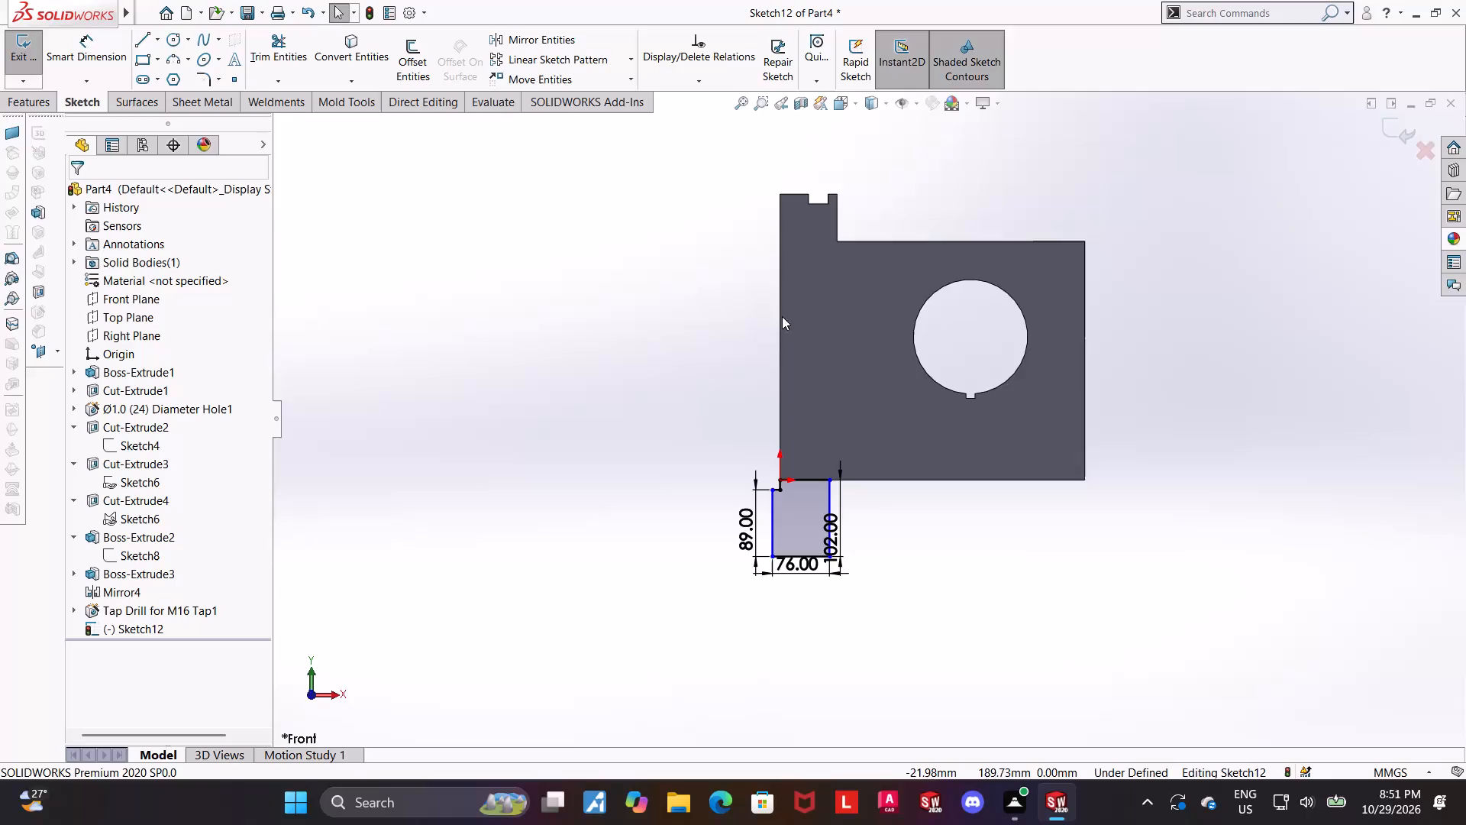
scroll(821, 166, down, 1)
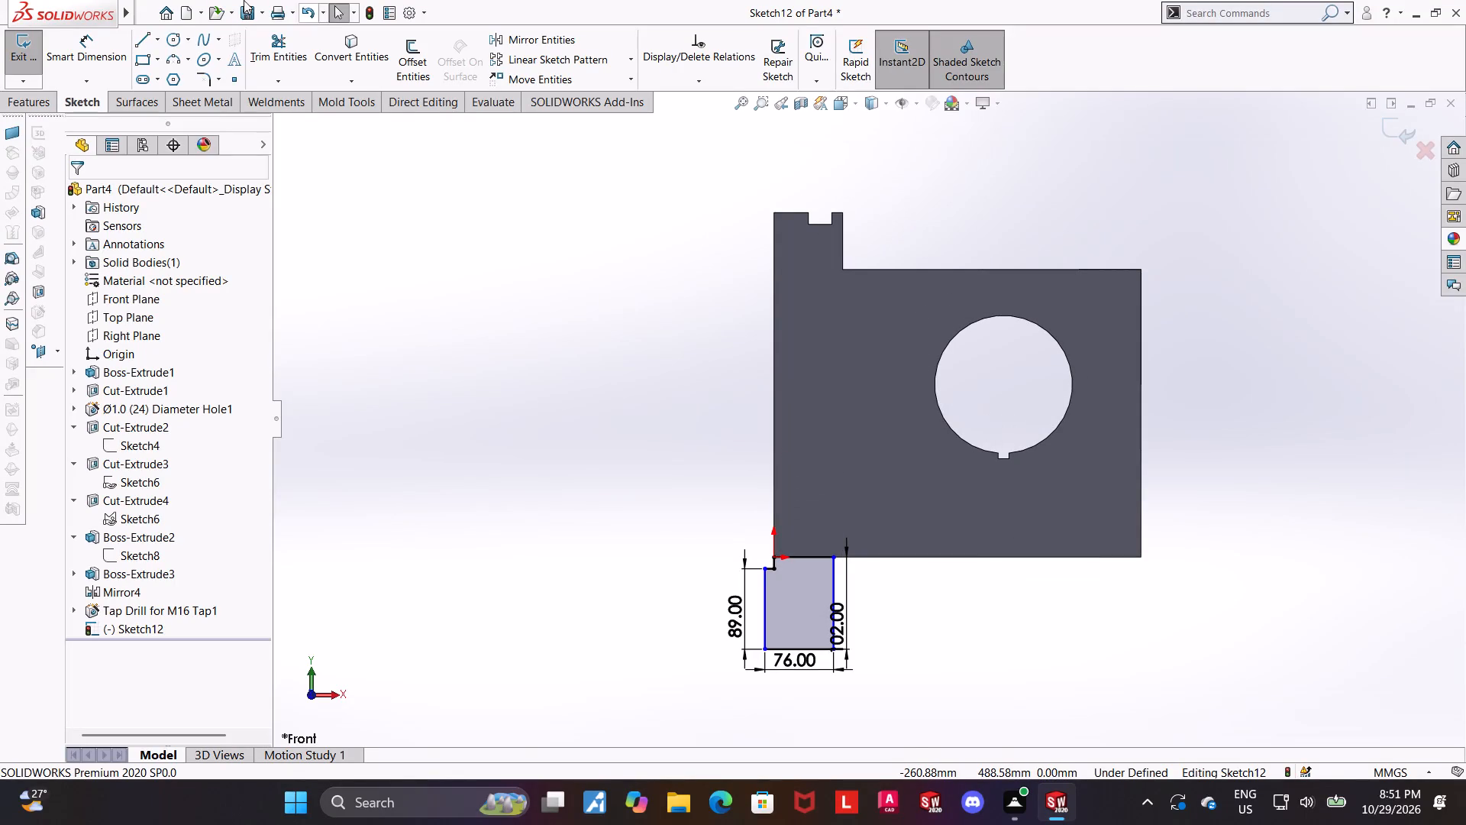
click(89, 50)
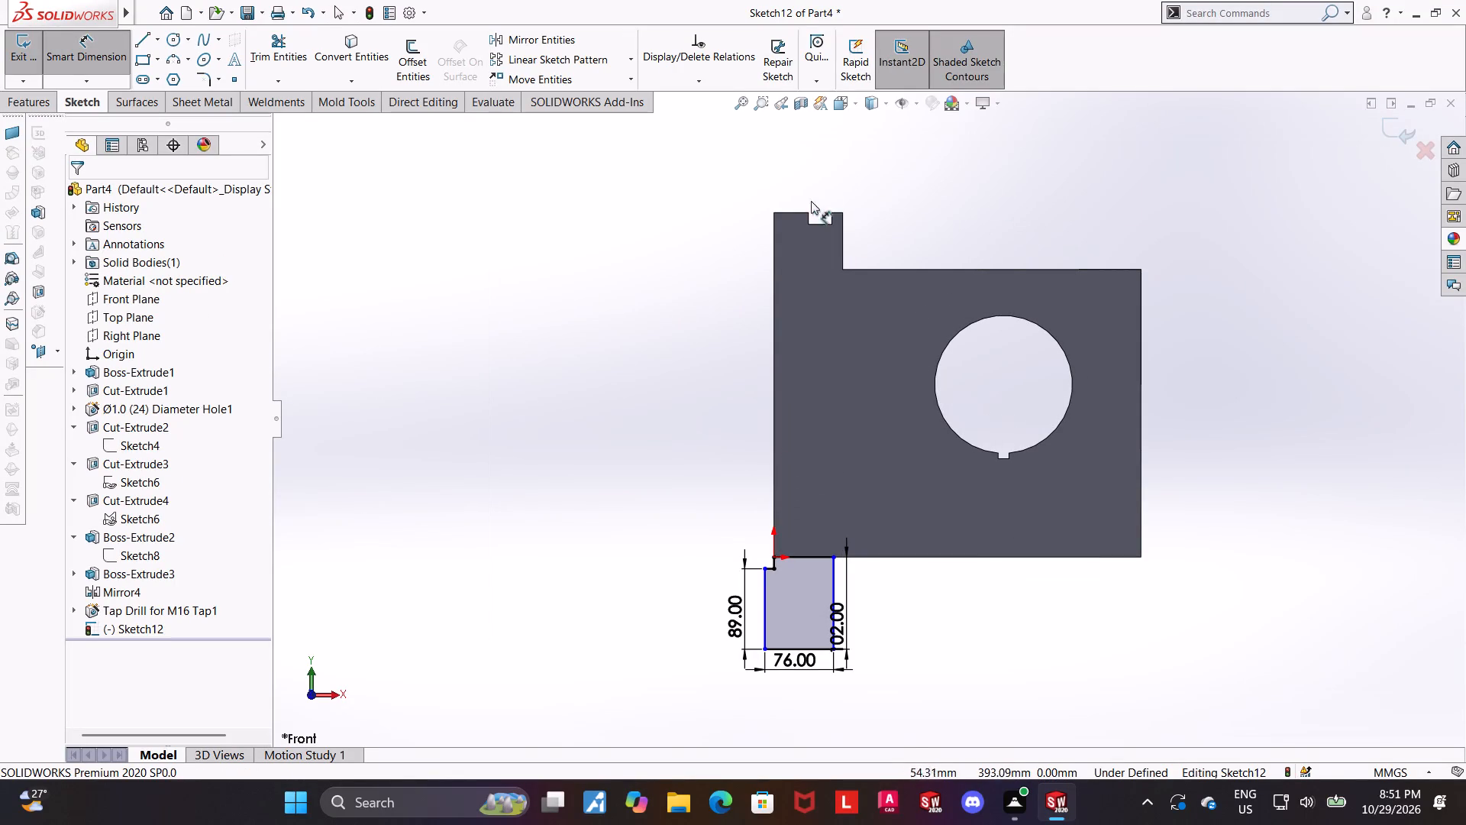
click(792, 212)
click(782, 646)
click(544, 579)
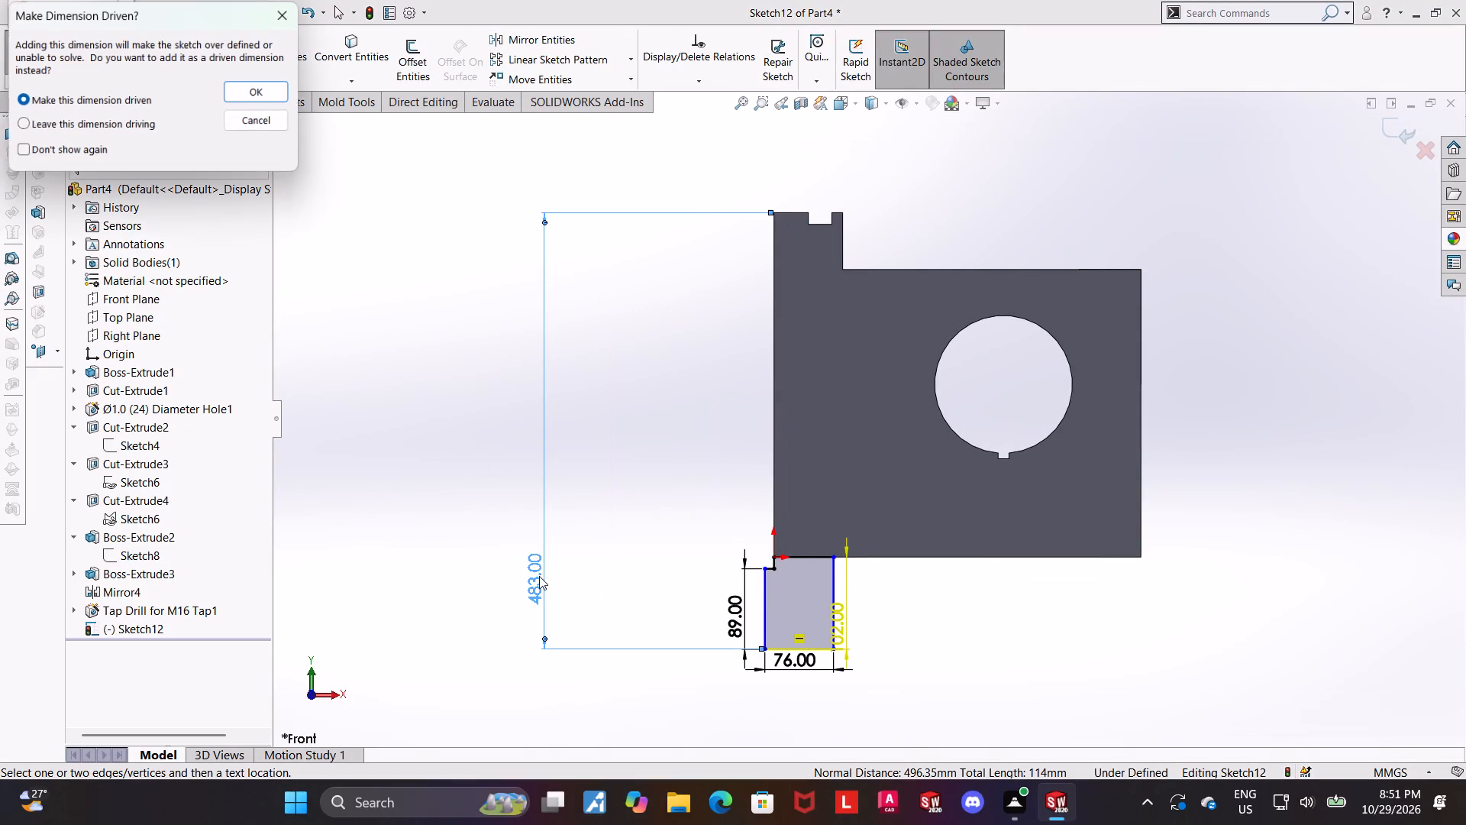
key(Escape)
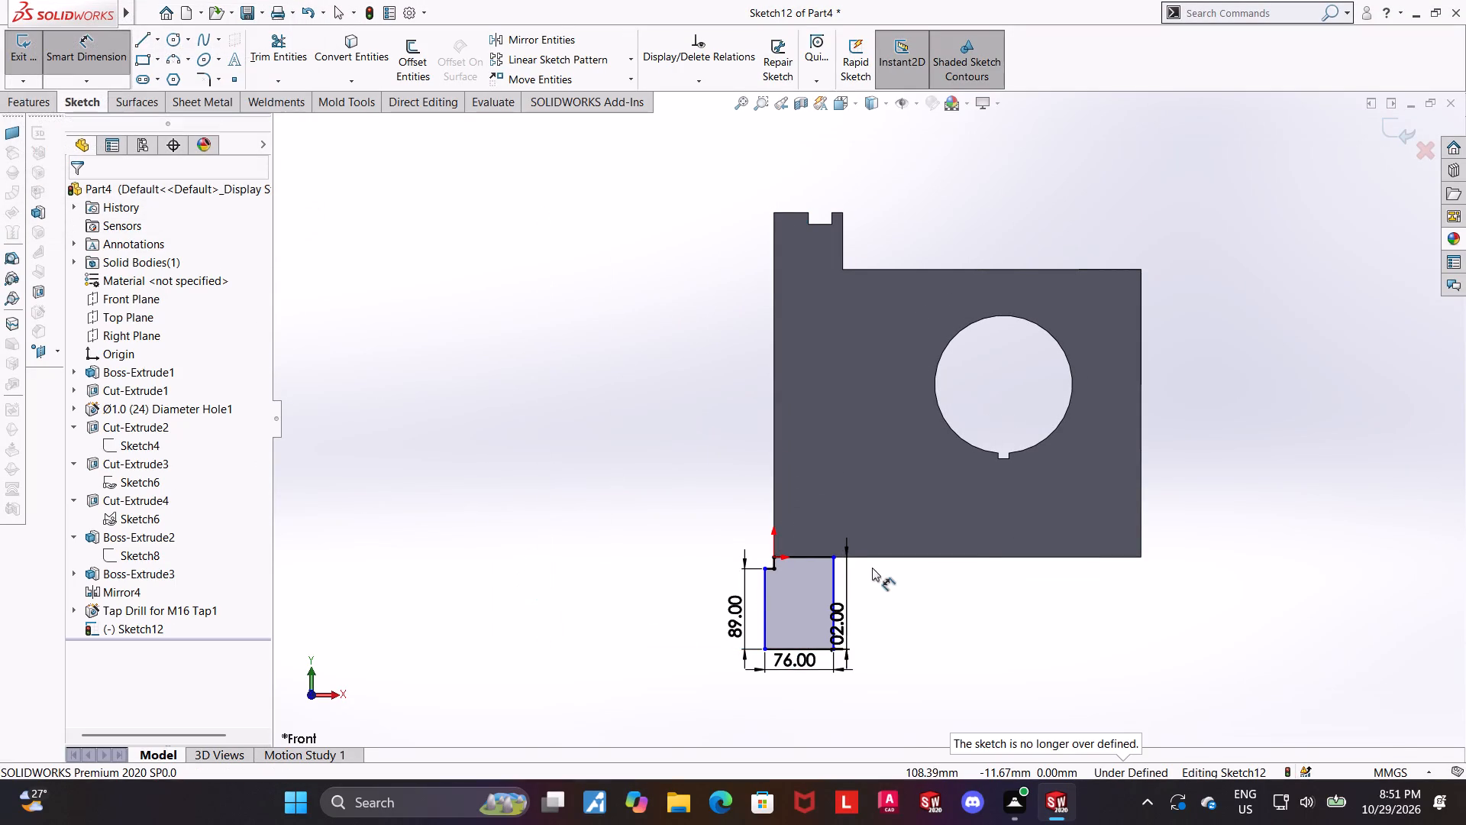
Dimension the horizontal distance from the profile's left line to the block's far right edge as 412 mm.
scroll(899, 644, down, 1)
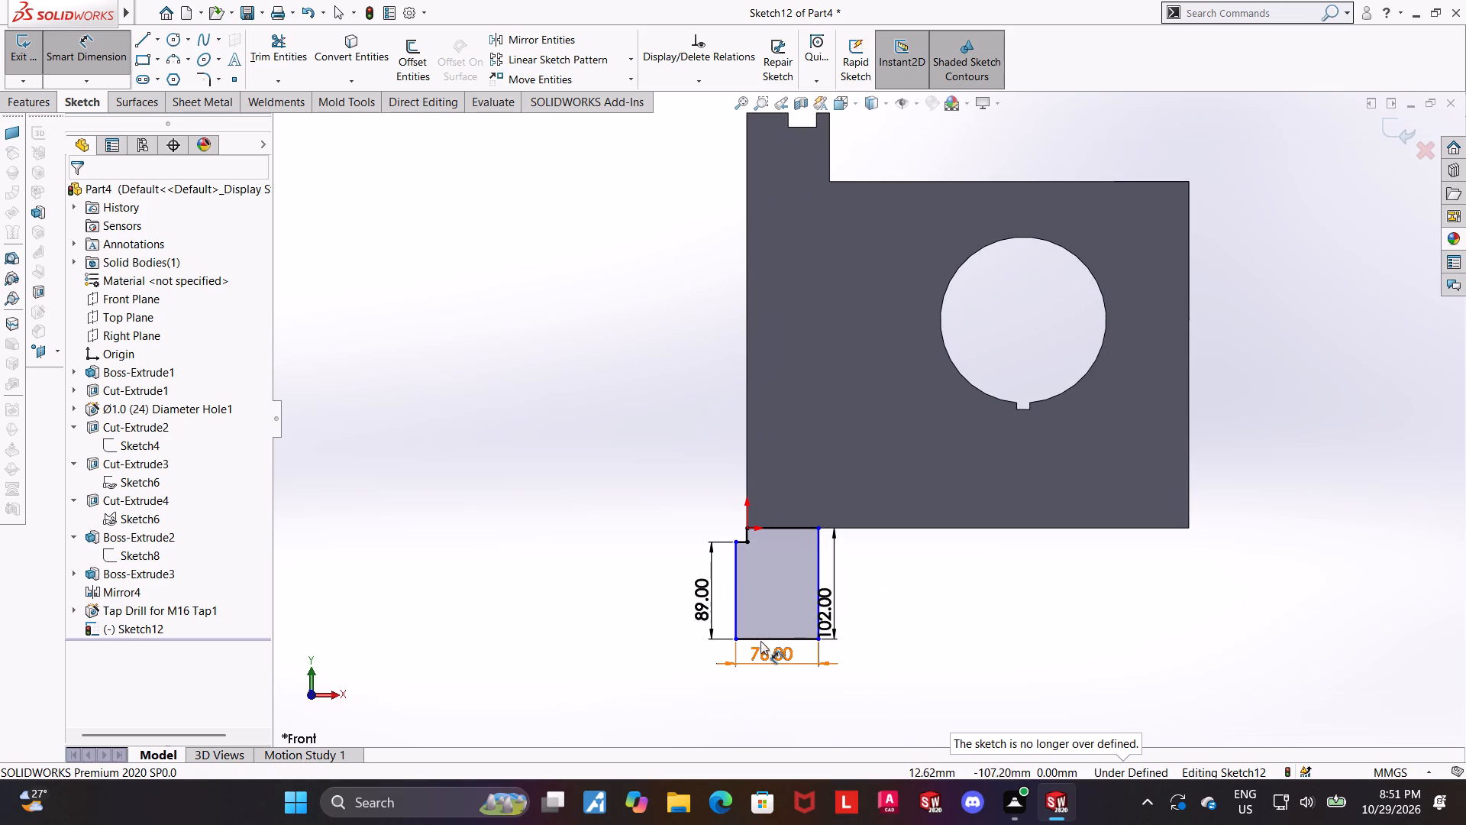
click(738, 600)
scroll(832, 629, up, 1)
scroll(932, 626, up, 1)
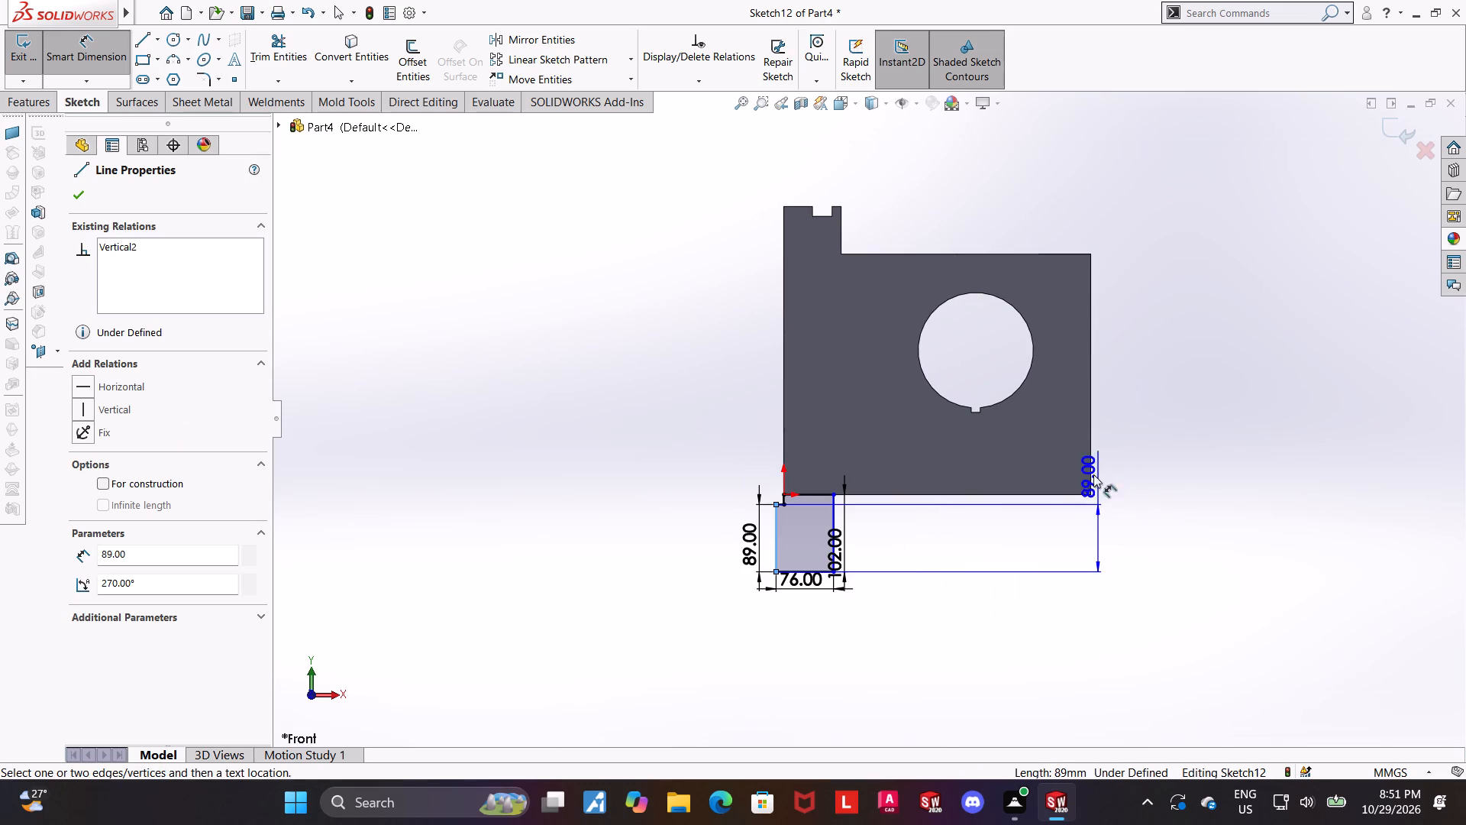
click(1093, 474)
click(1024, 643)
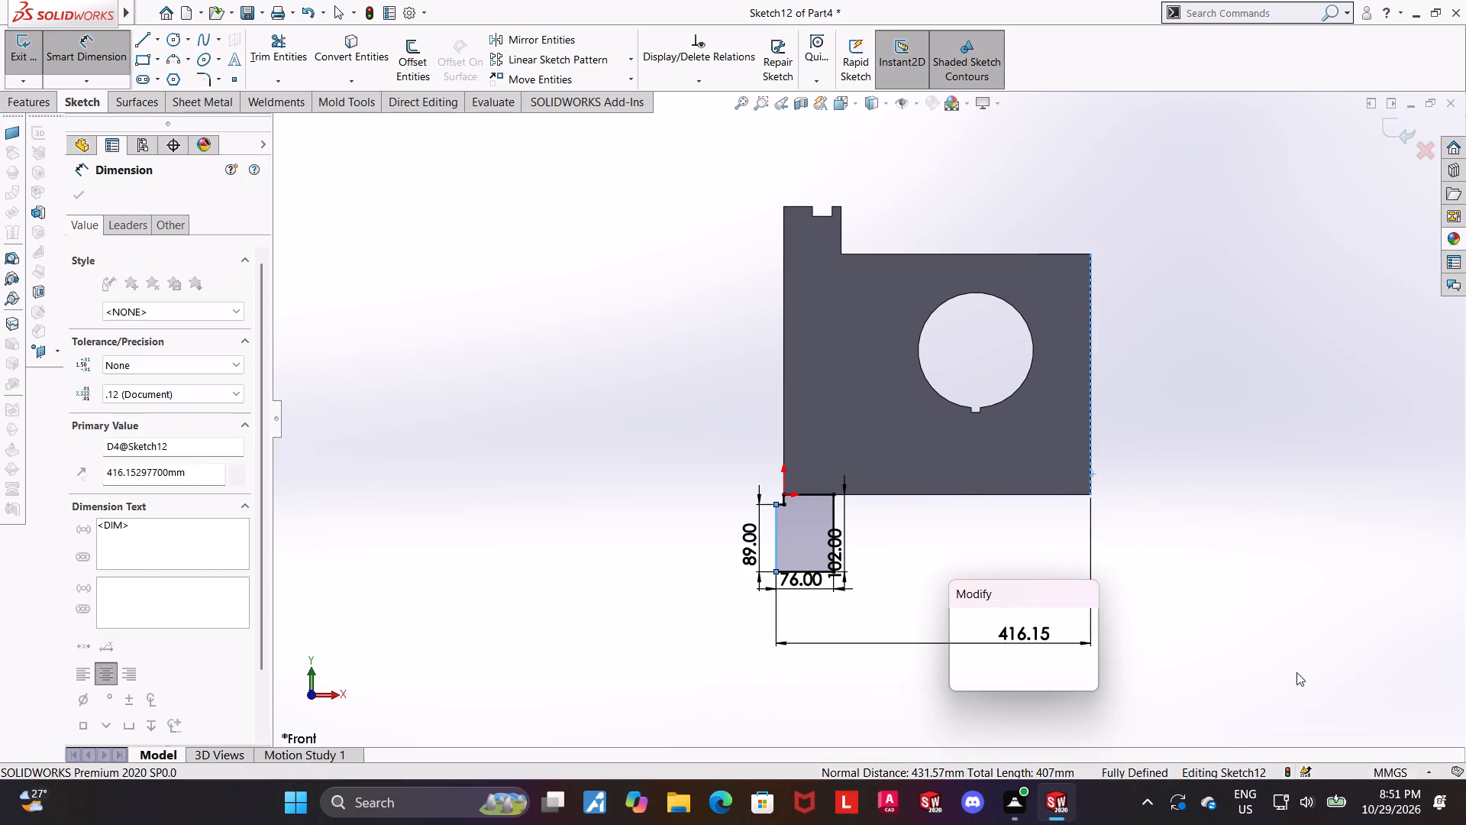
text(412)
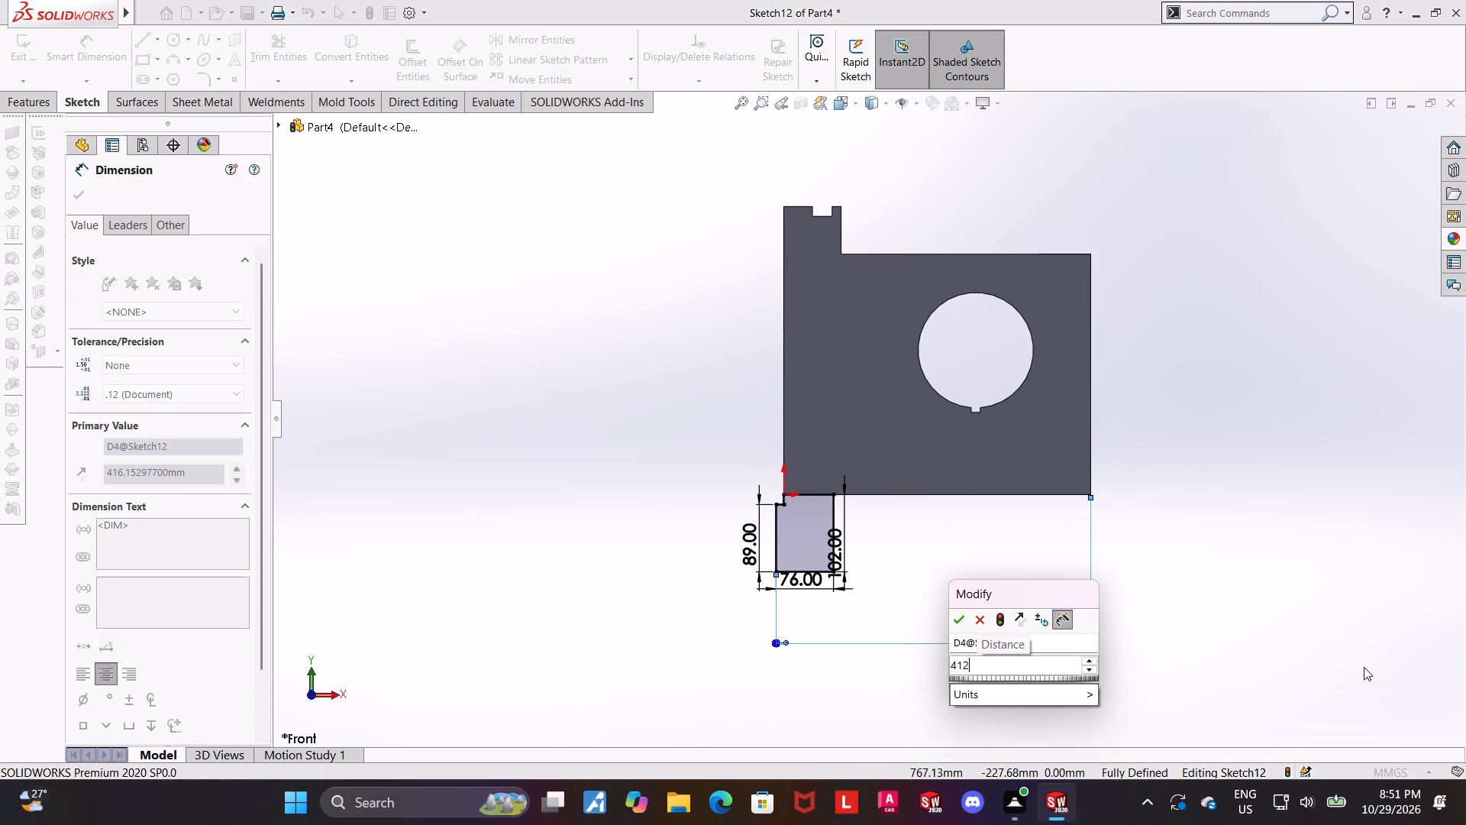
key(Return)
key(Escape)
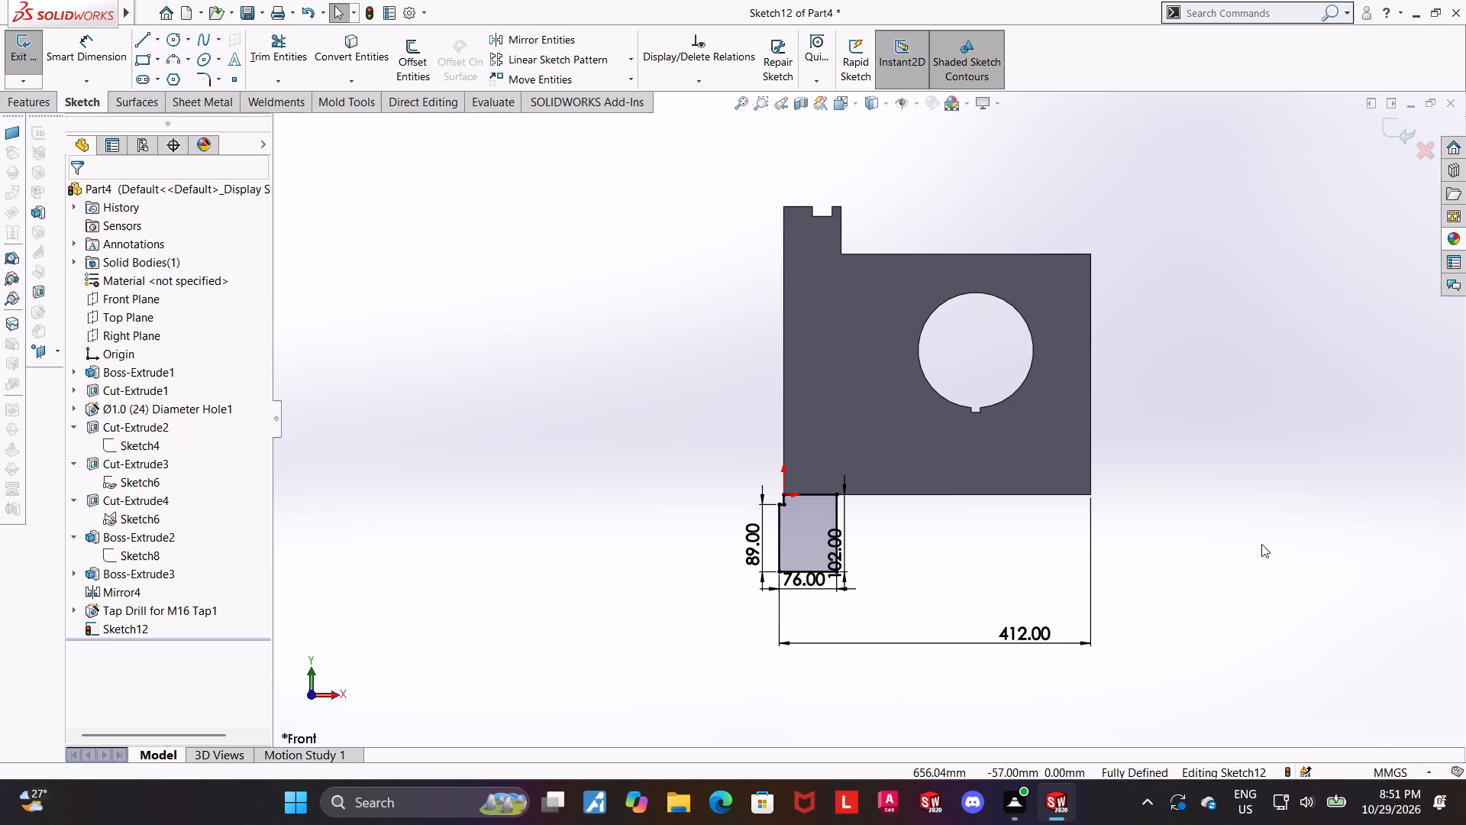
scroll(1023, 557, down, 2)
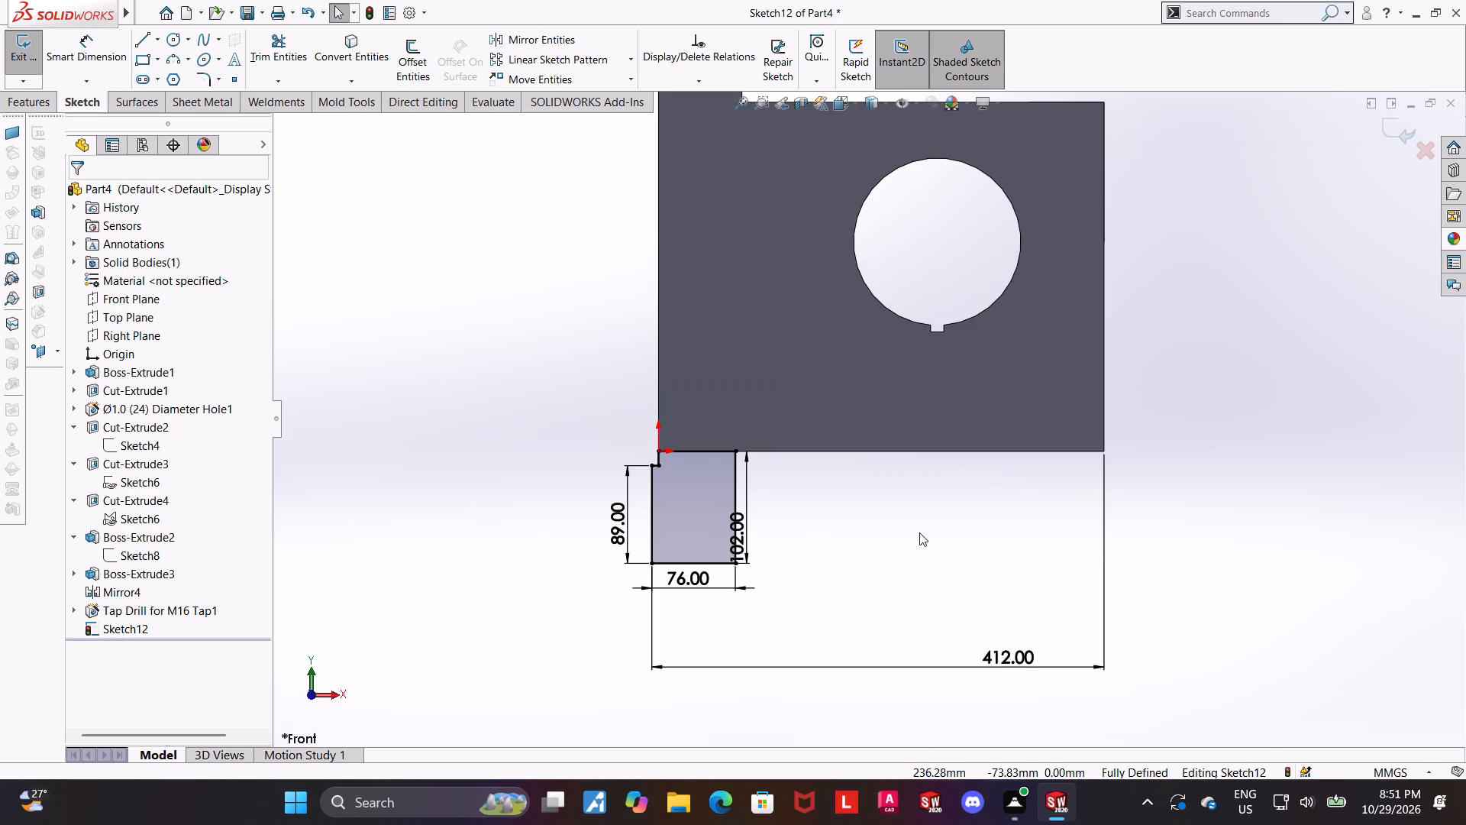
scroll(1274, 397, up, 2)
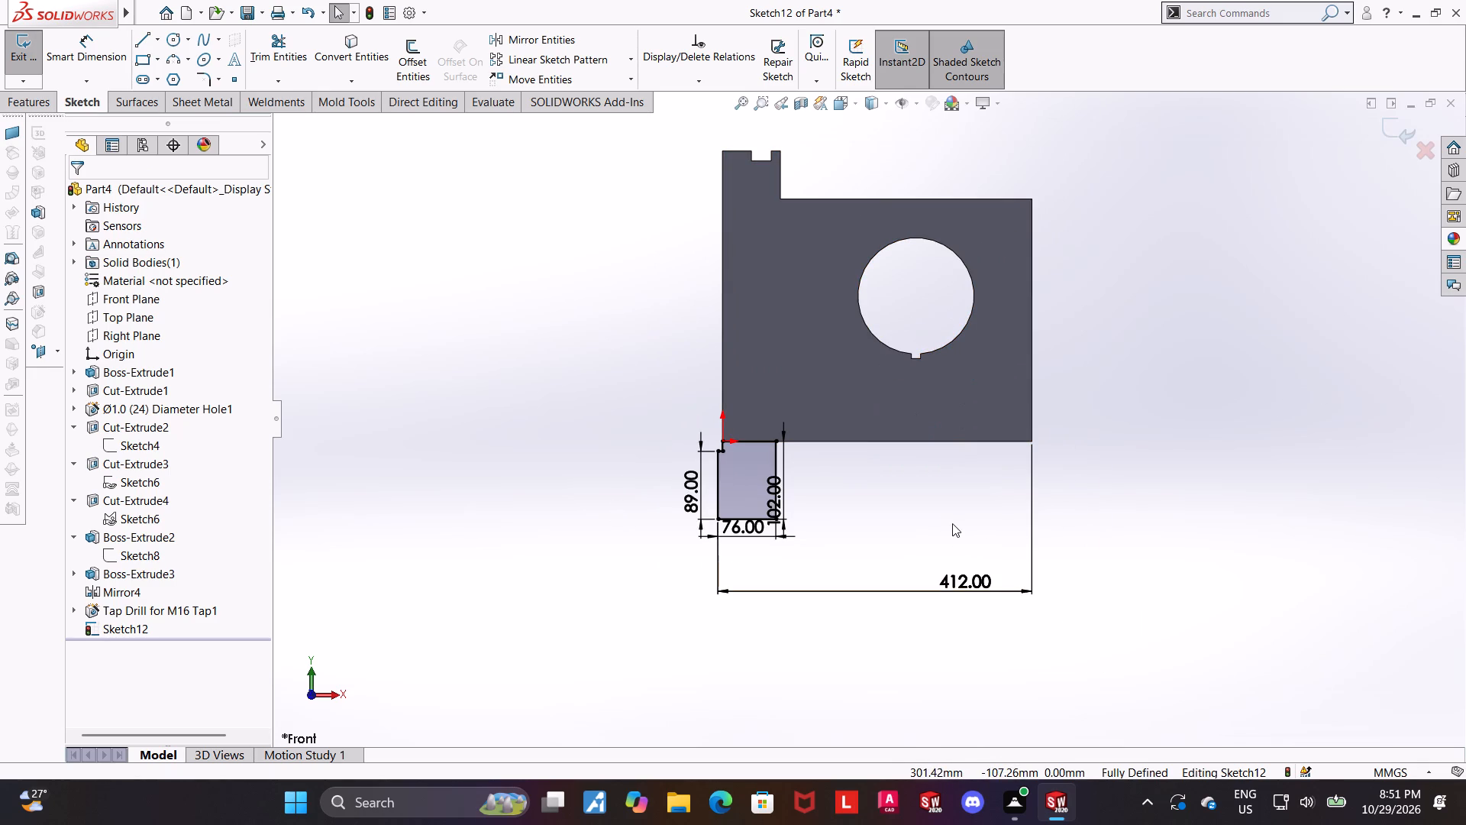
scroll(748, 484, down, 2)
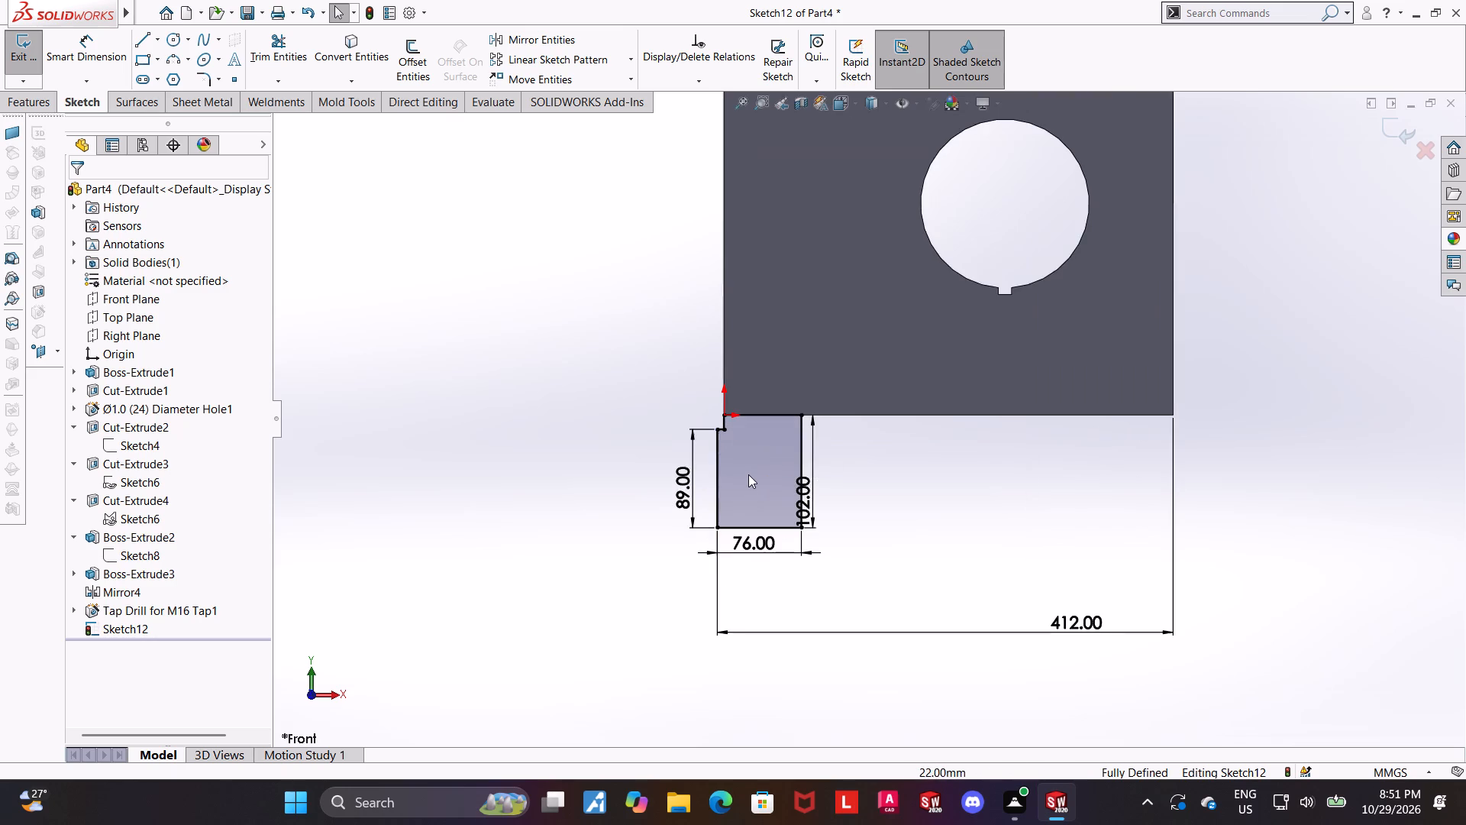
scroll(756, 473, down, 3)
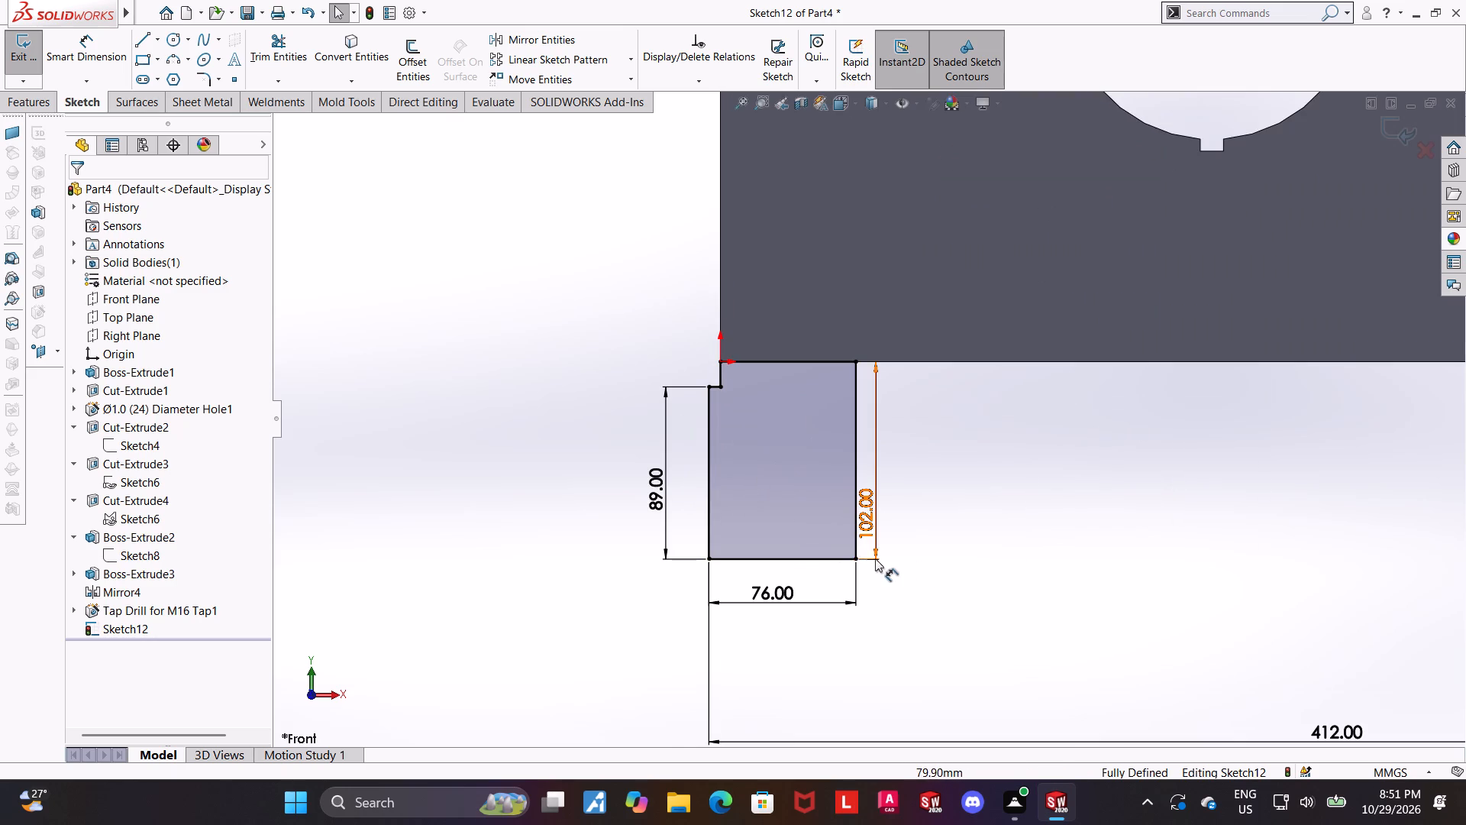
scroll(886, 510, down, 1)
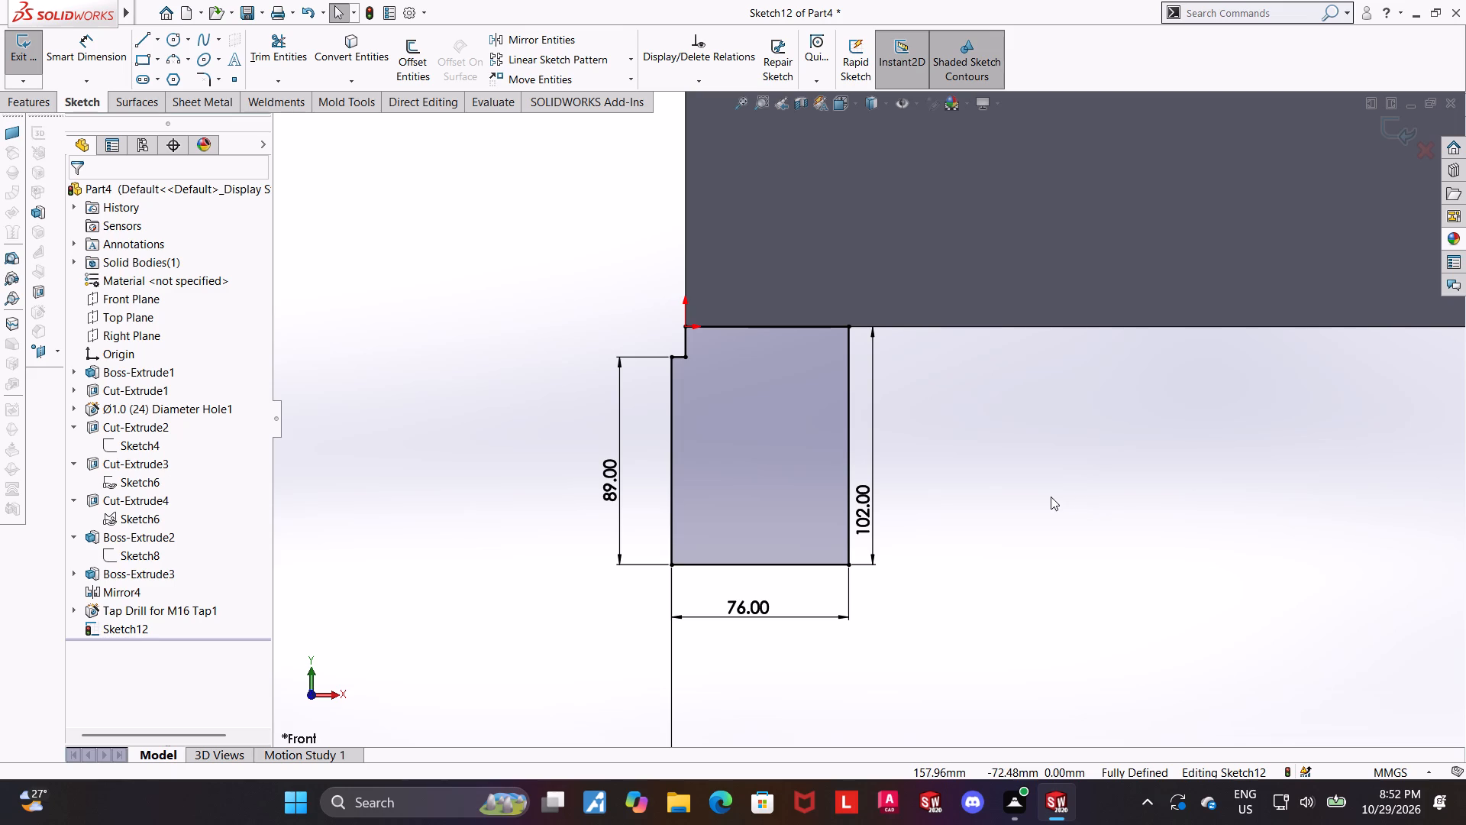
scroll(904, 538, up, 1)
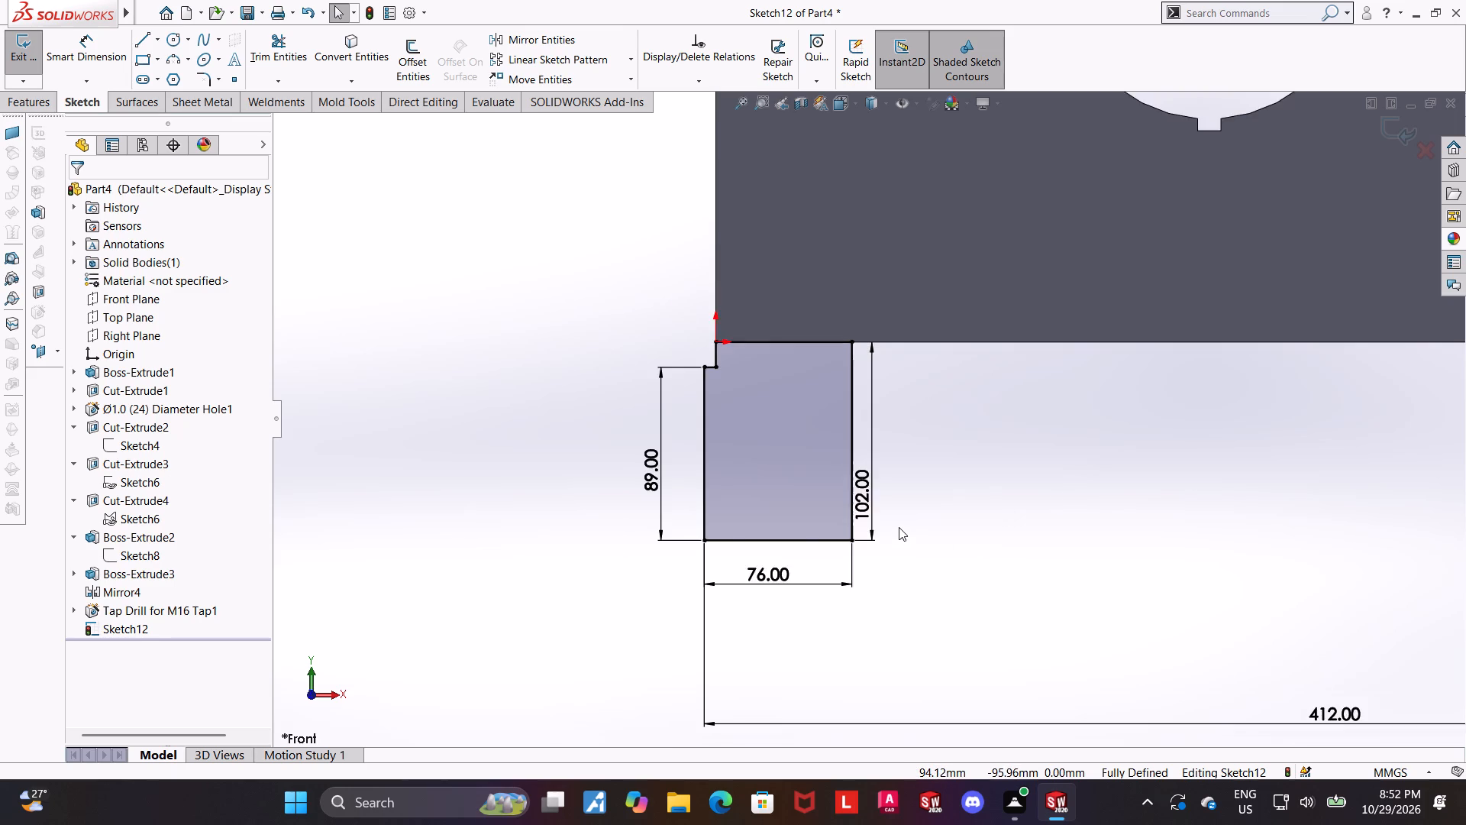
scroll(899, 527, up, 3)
Finish the notched profile sketch and extrude it 177.67 mm with the Mid Plane end condition, merged with the block.
middle_drag(900, 487, 947, 518)
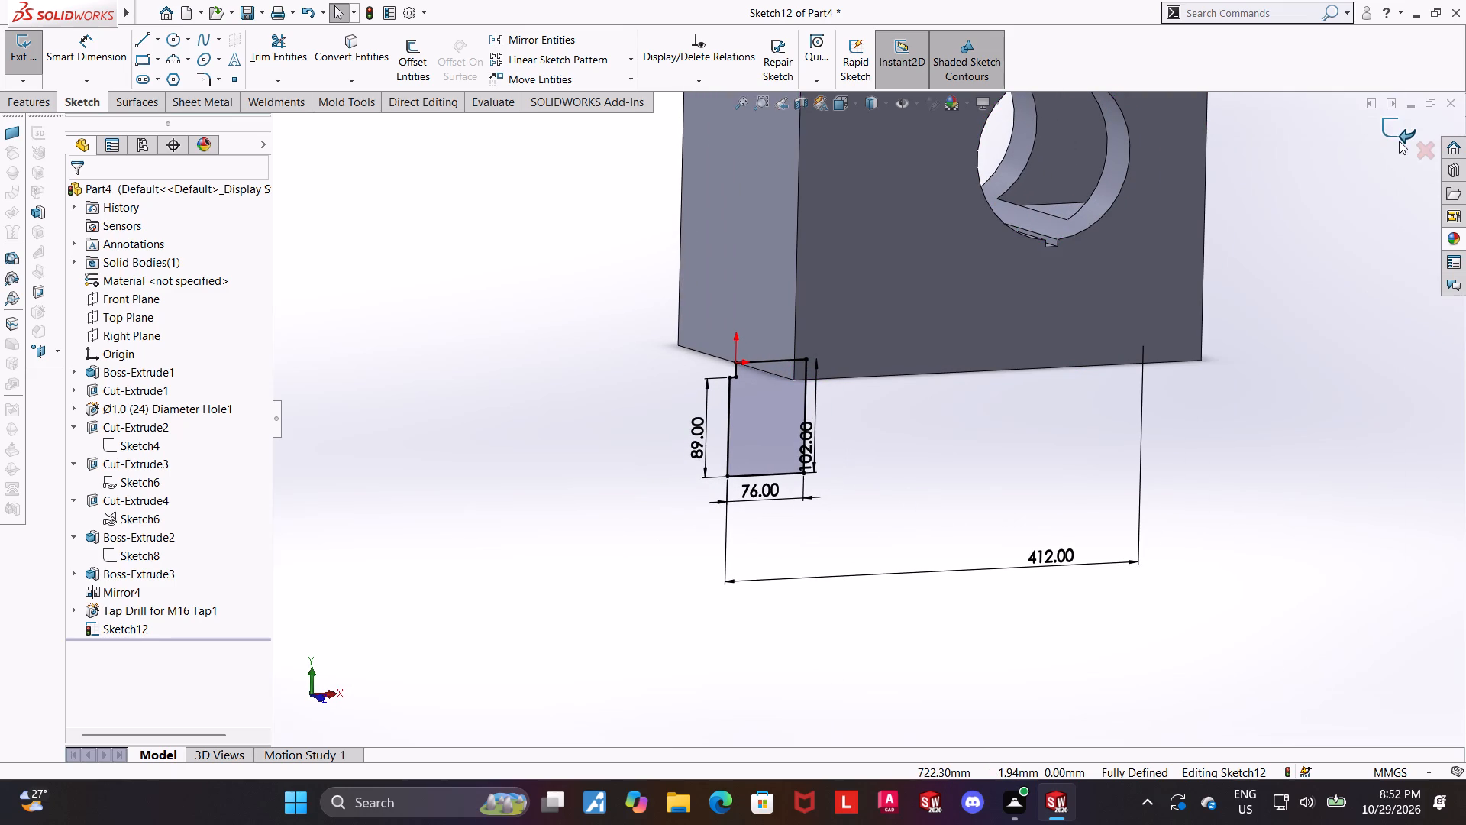
click(1393, 128)
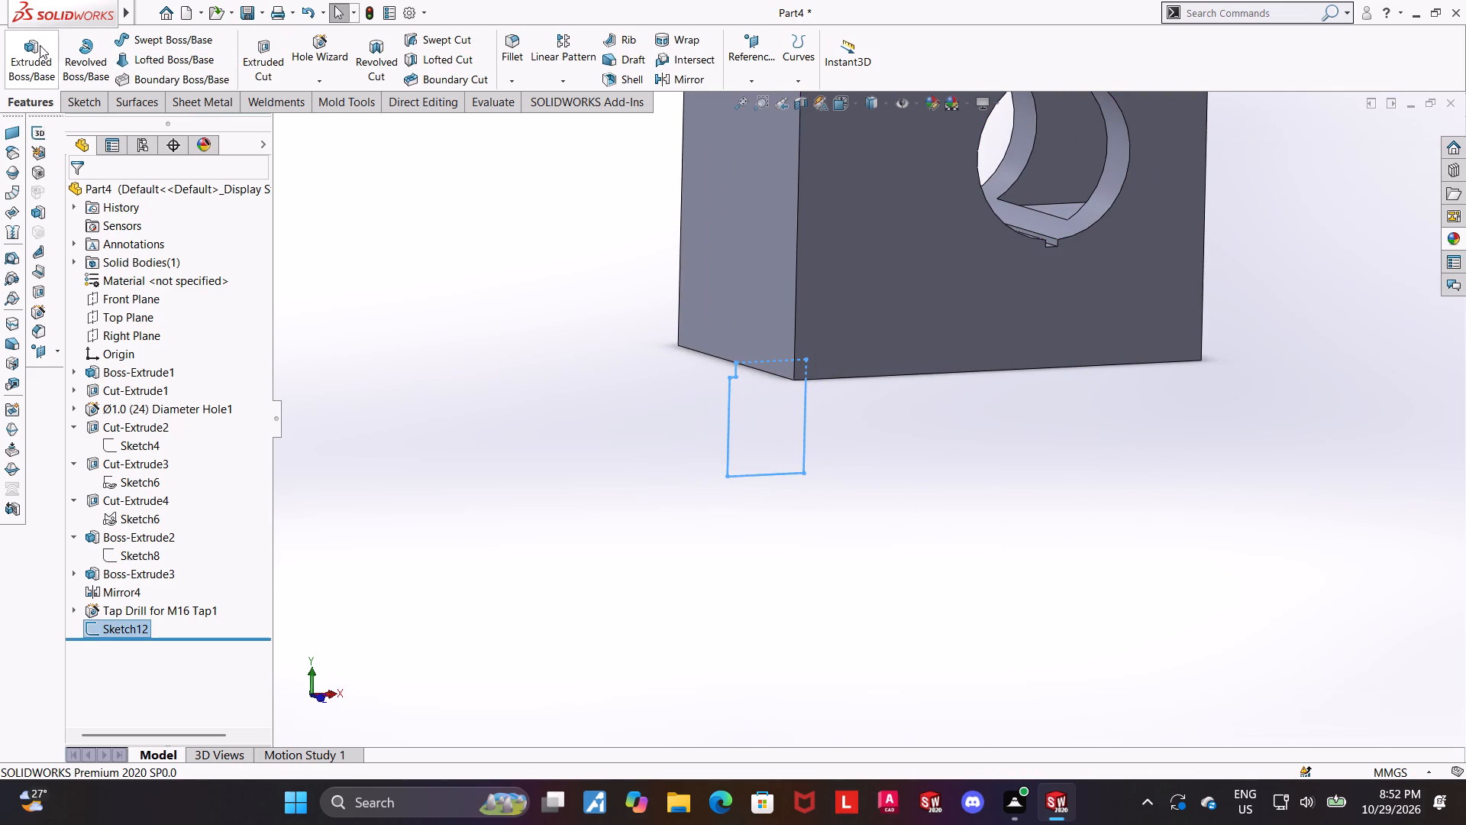
click(40, 45)
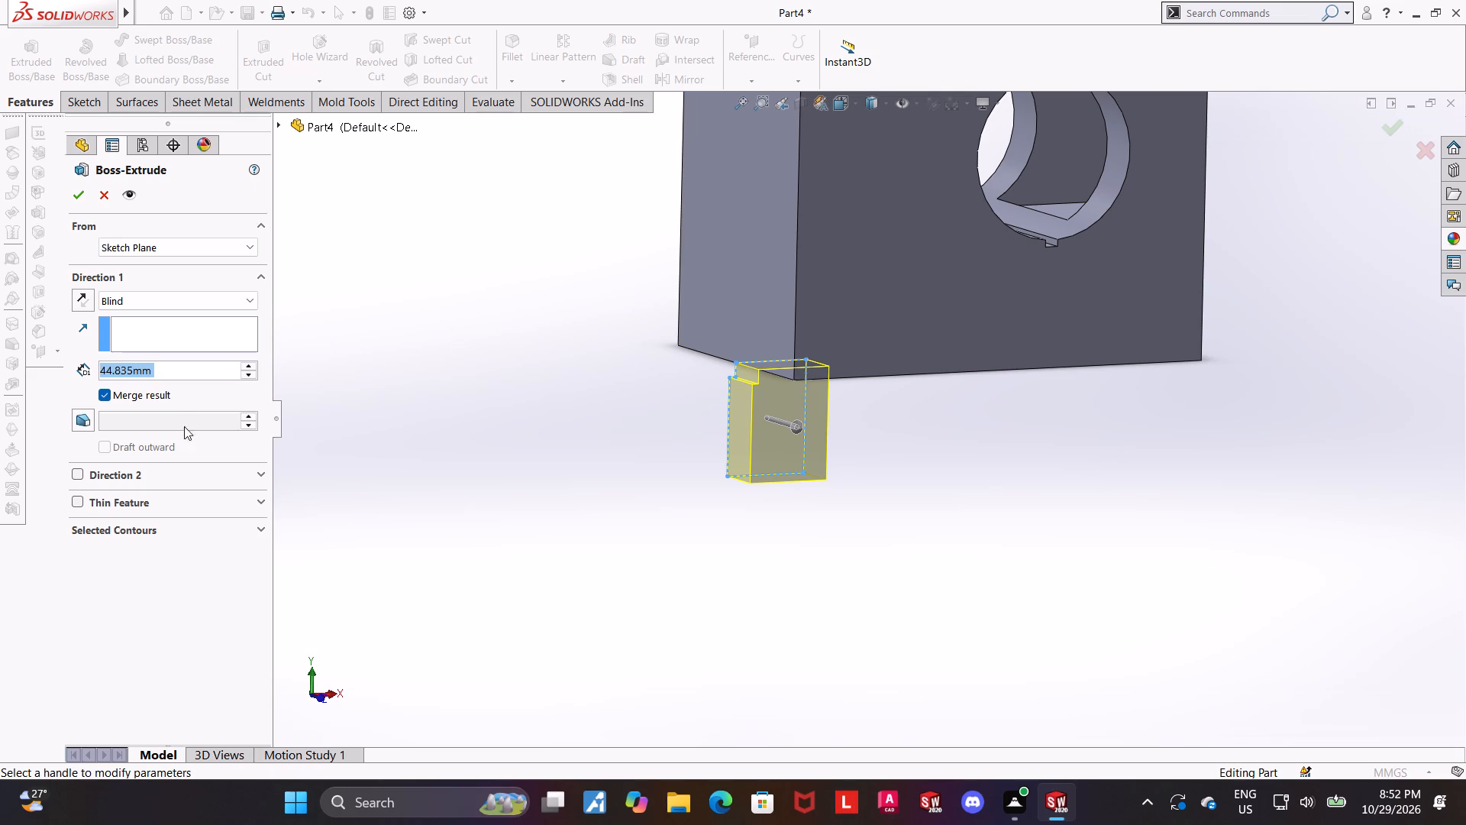
key(1)
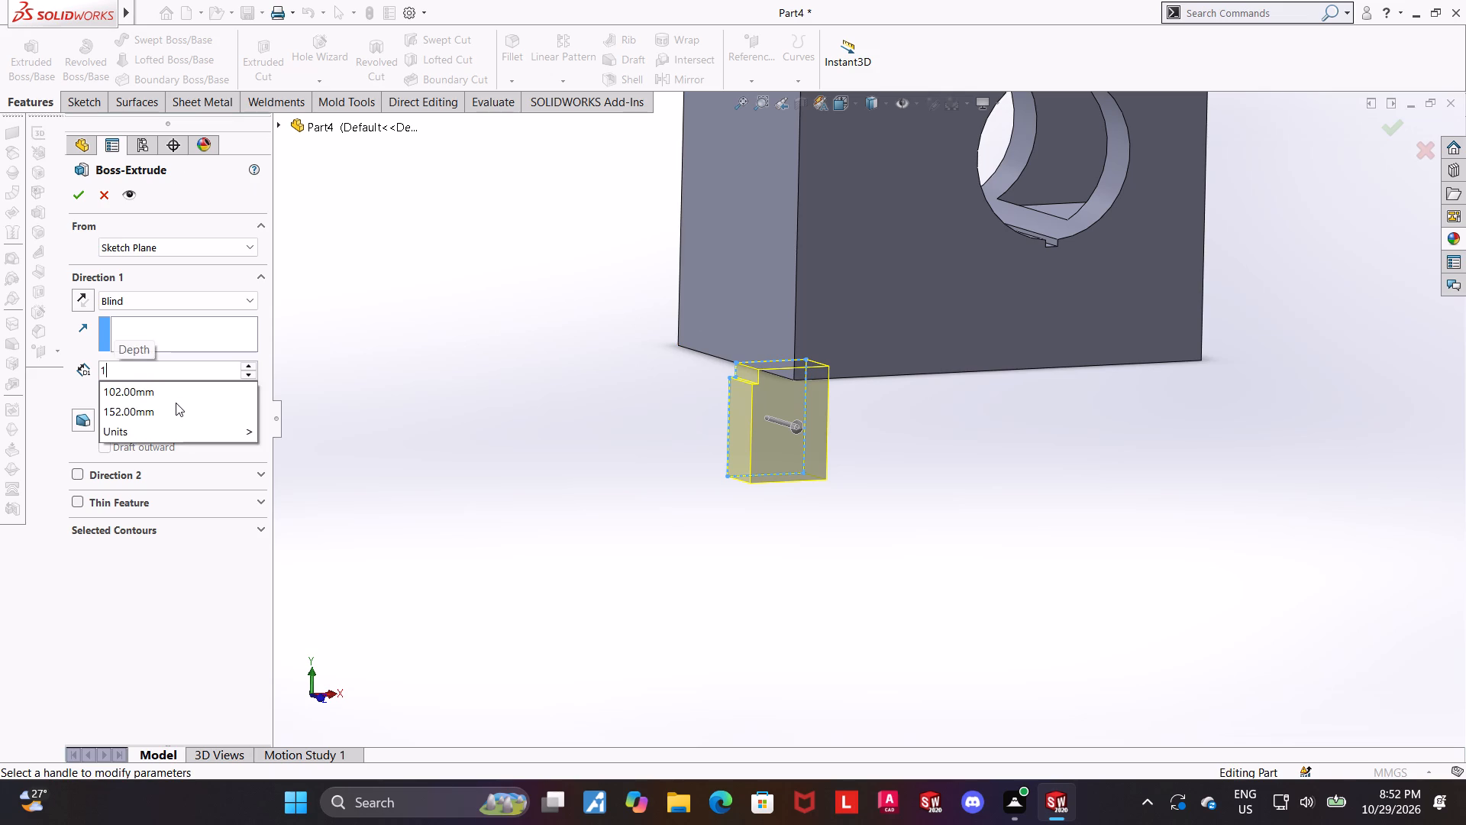
text(77)
text(.67)
key(Return)
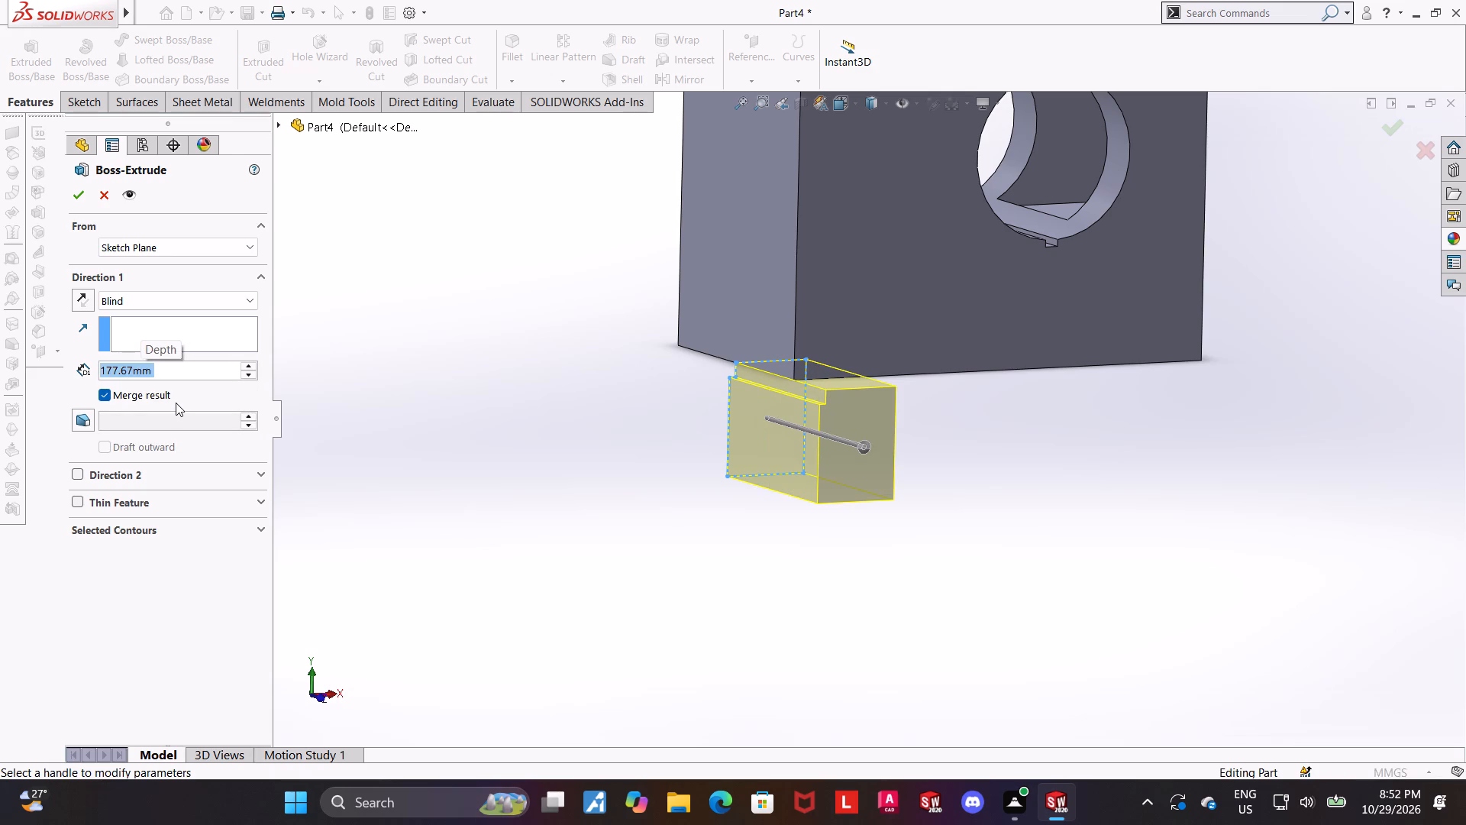
middle_drag(1267, 480, 1319, 484)
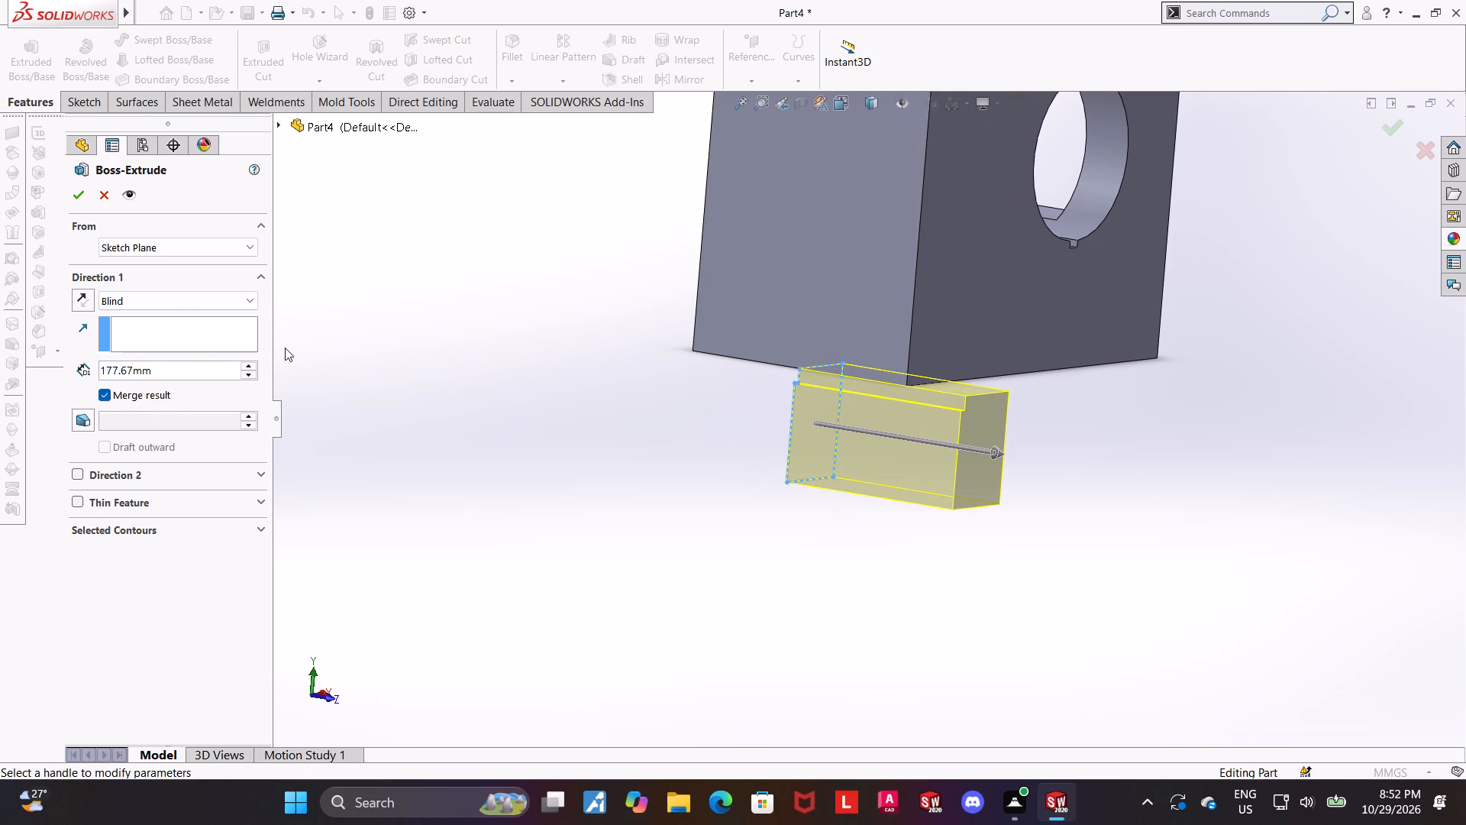
click(182, 306)
click(150, 393)
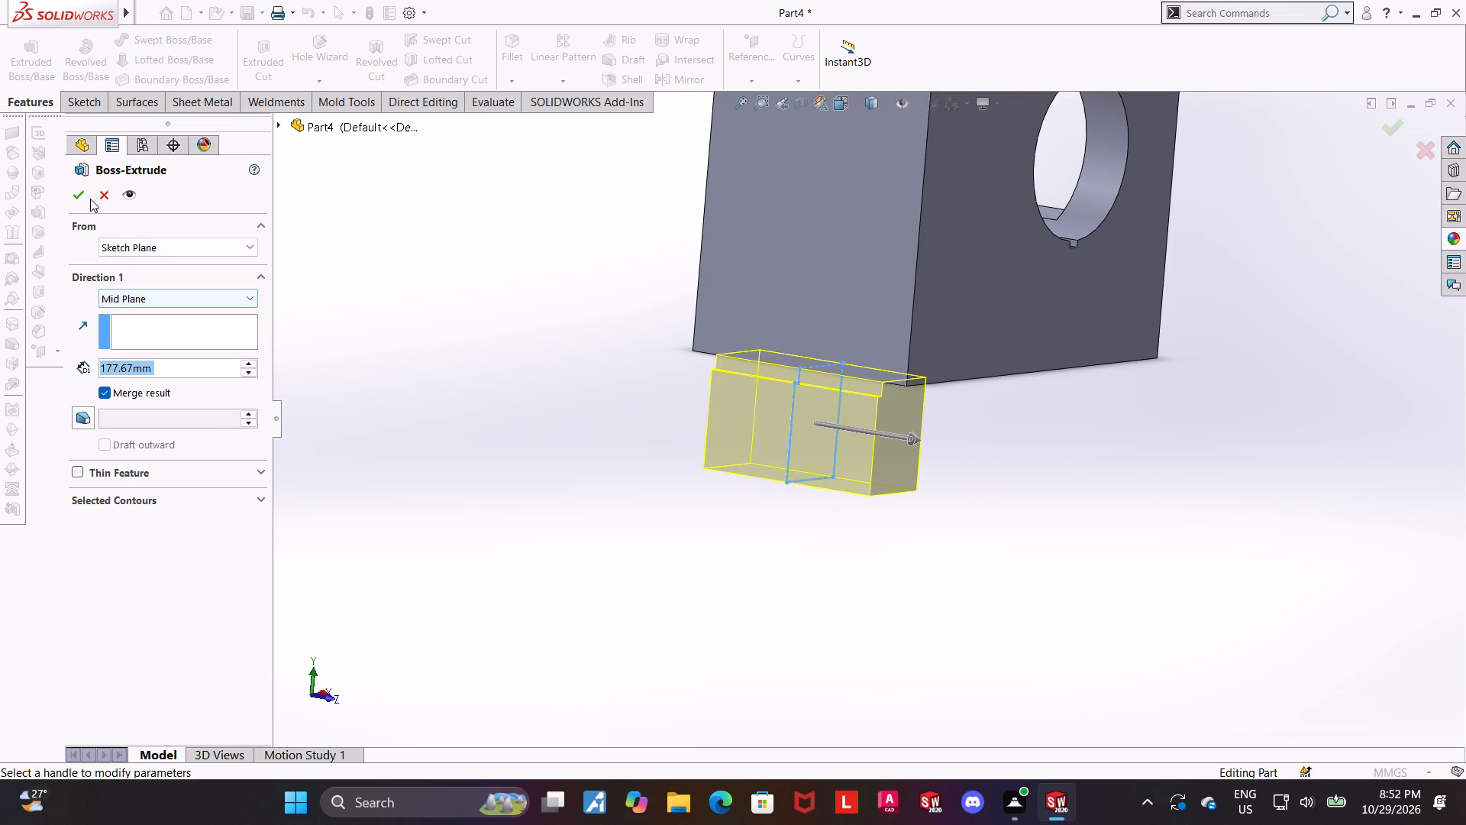
click(80, 189)
click(644, 503)
Start a sketch on the bottom face of the notched lower section and orient the view normal to it.
middle_drag(1100, 478, 1042, 523)
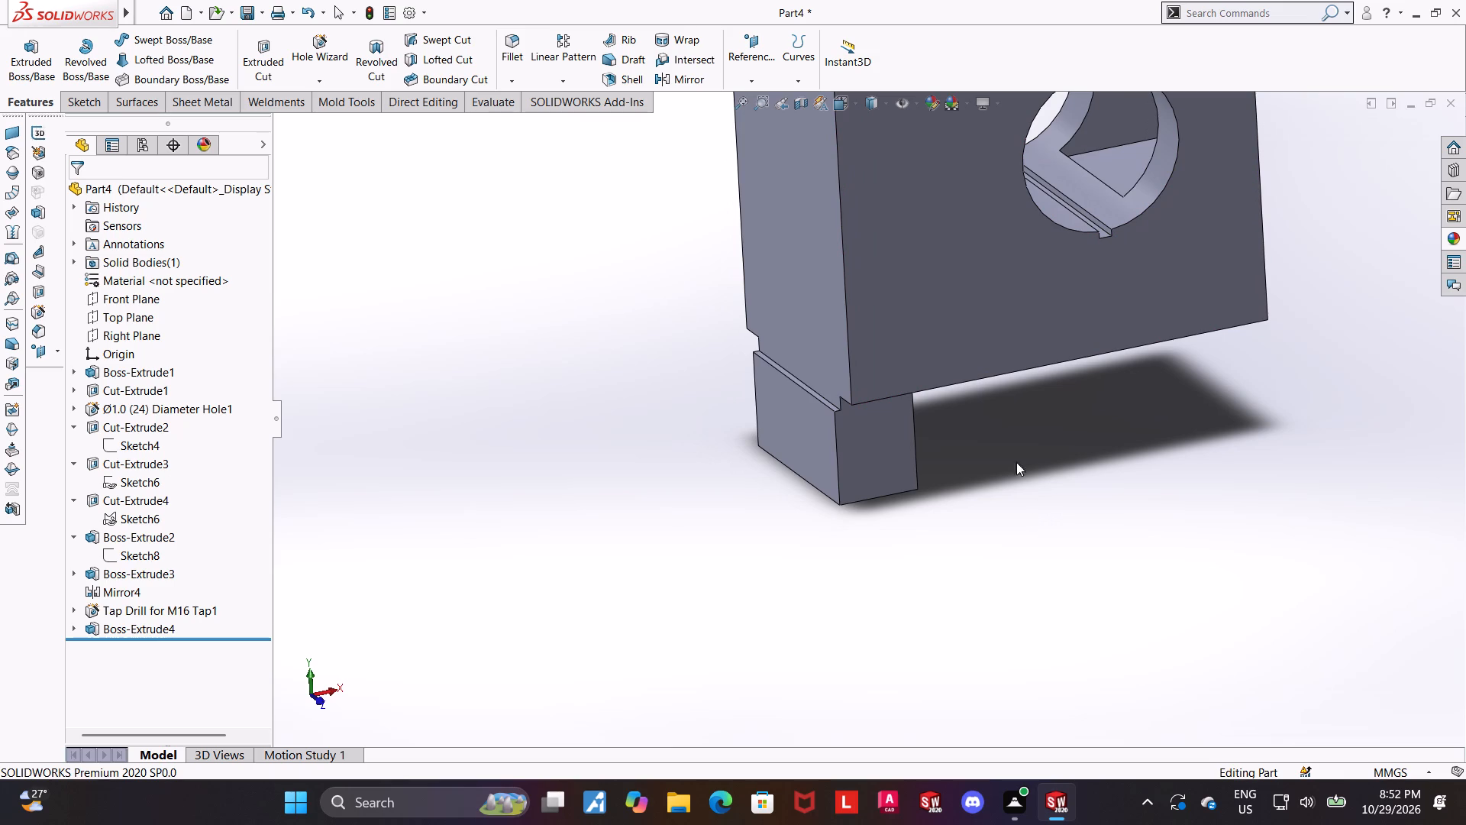
middle_drag(988, 406, 977, 493)
scroll(978, 505, up, 5)
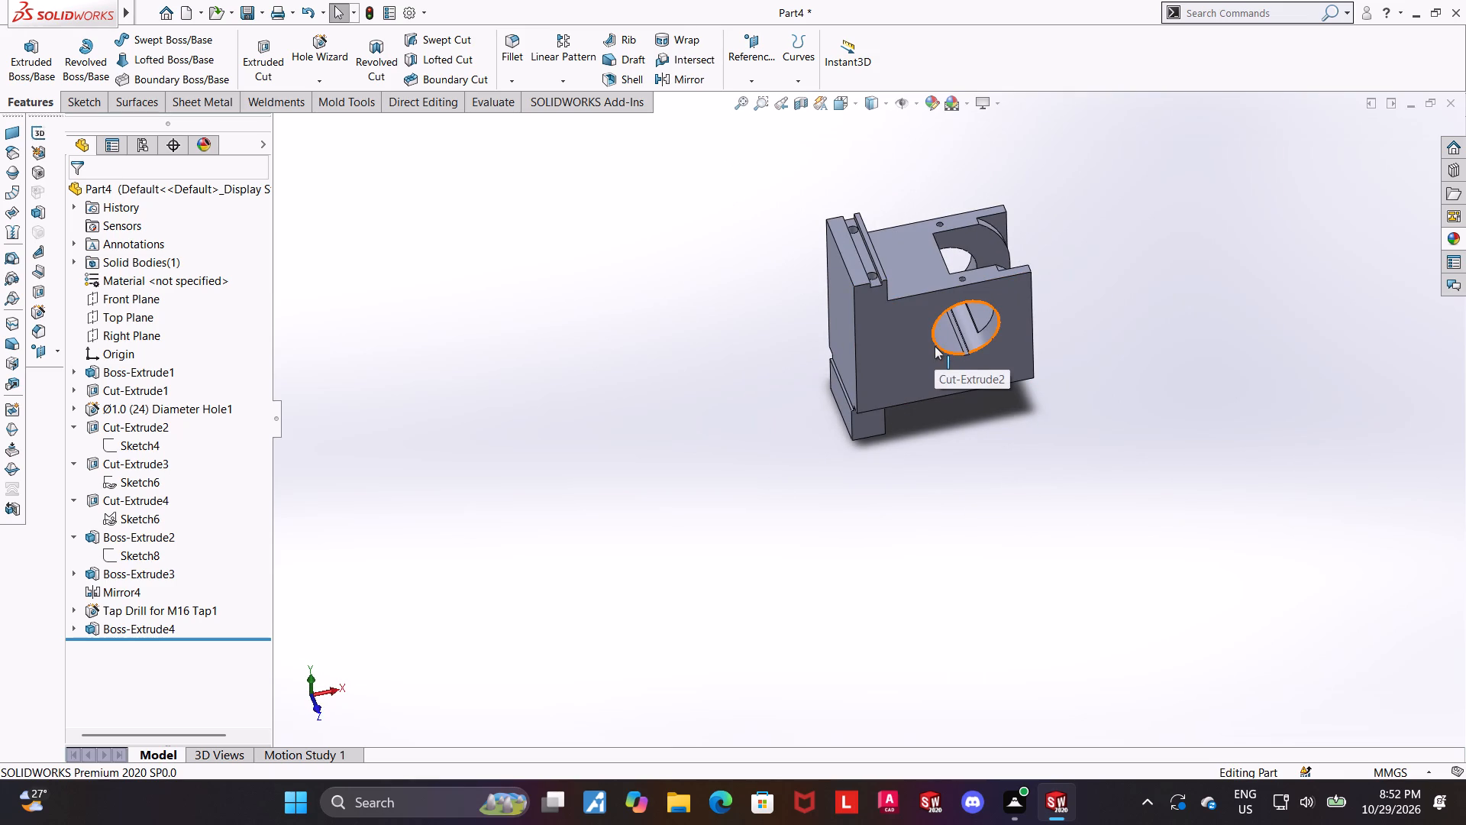
middle_drag(915, 374, 894, 141)
middle_drag(854, 504, 854, 306)
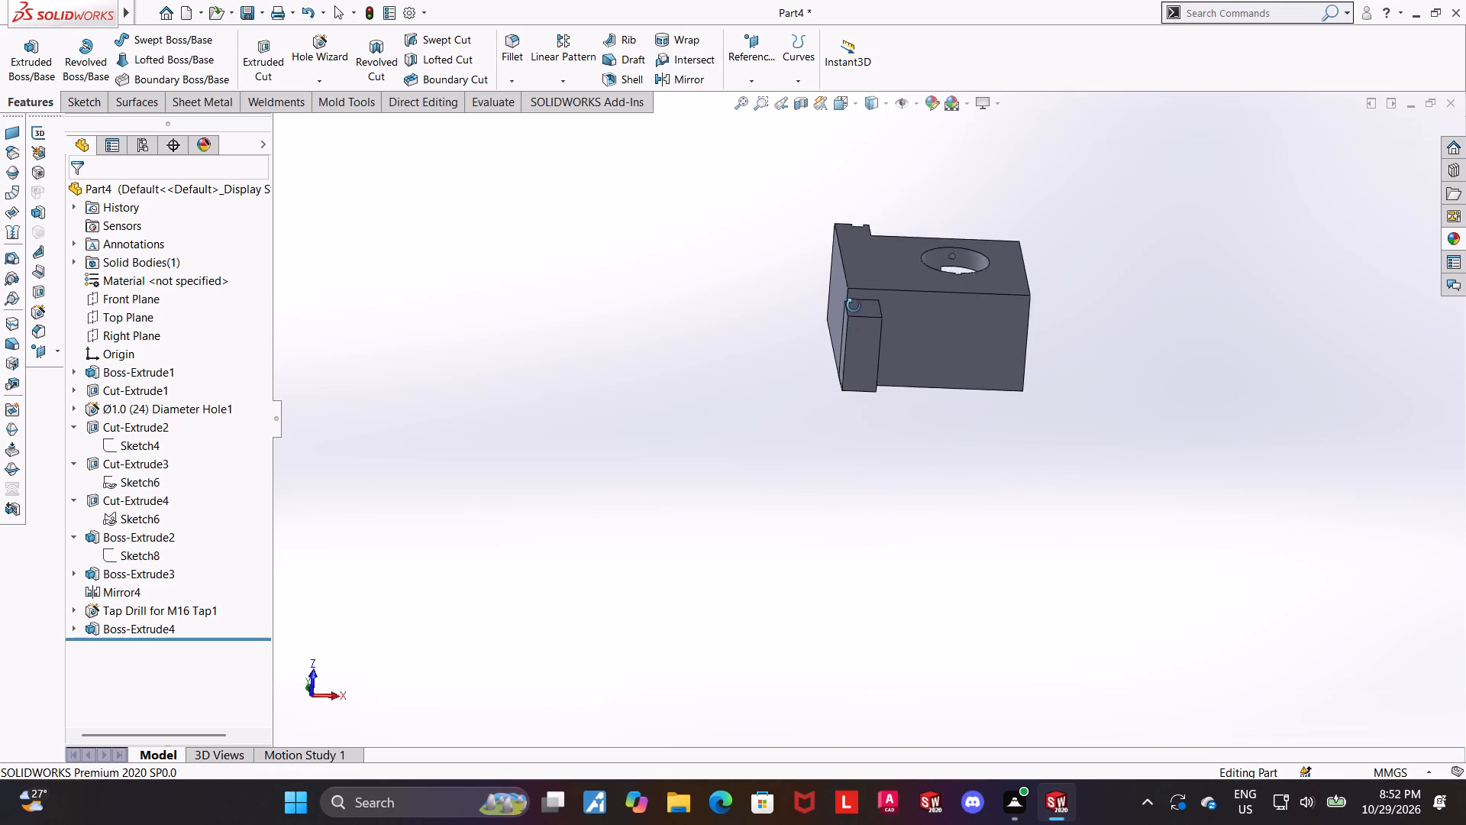
middle_drag(854, 306, 851, 306)
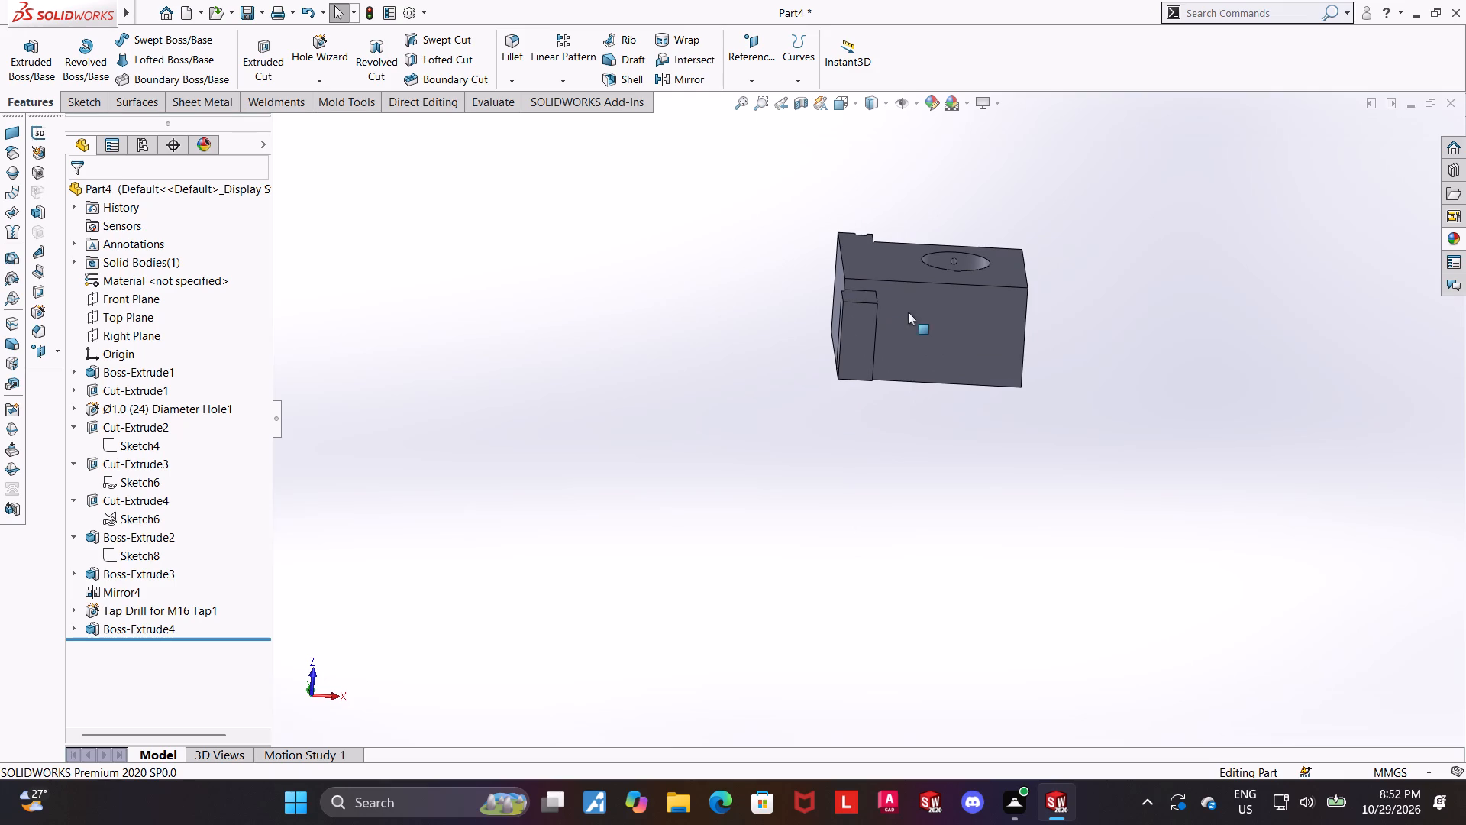
click(855, 334)
click(921, 286)
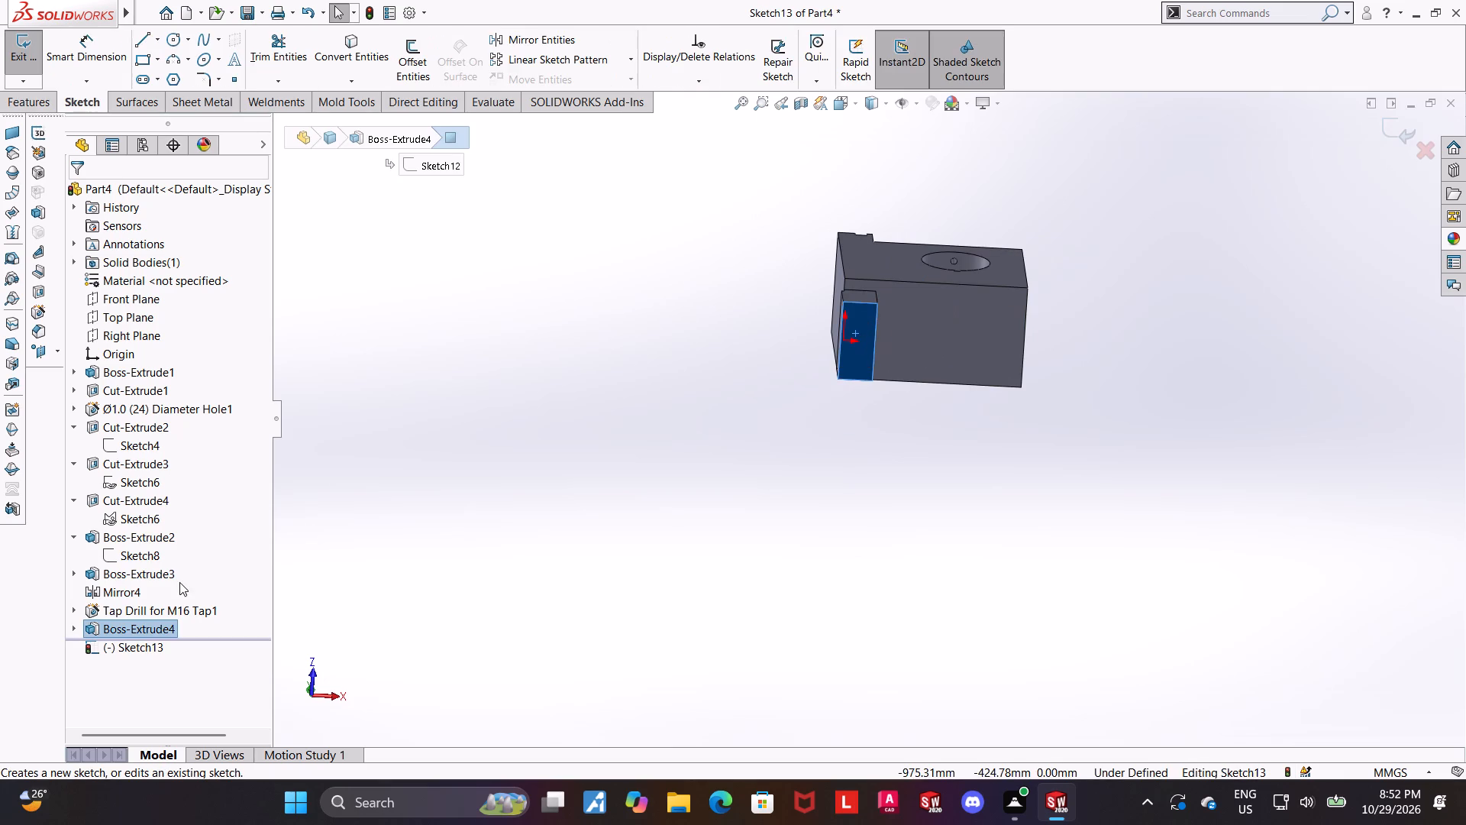
click(122, 657)
click(150, 647)
click(184, 627)
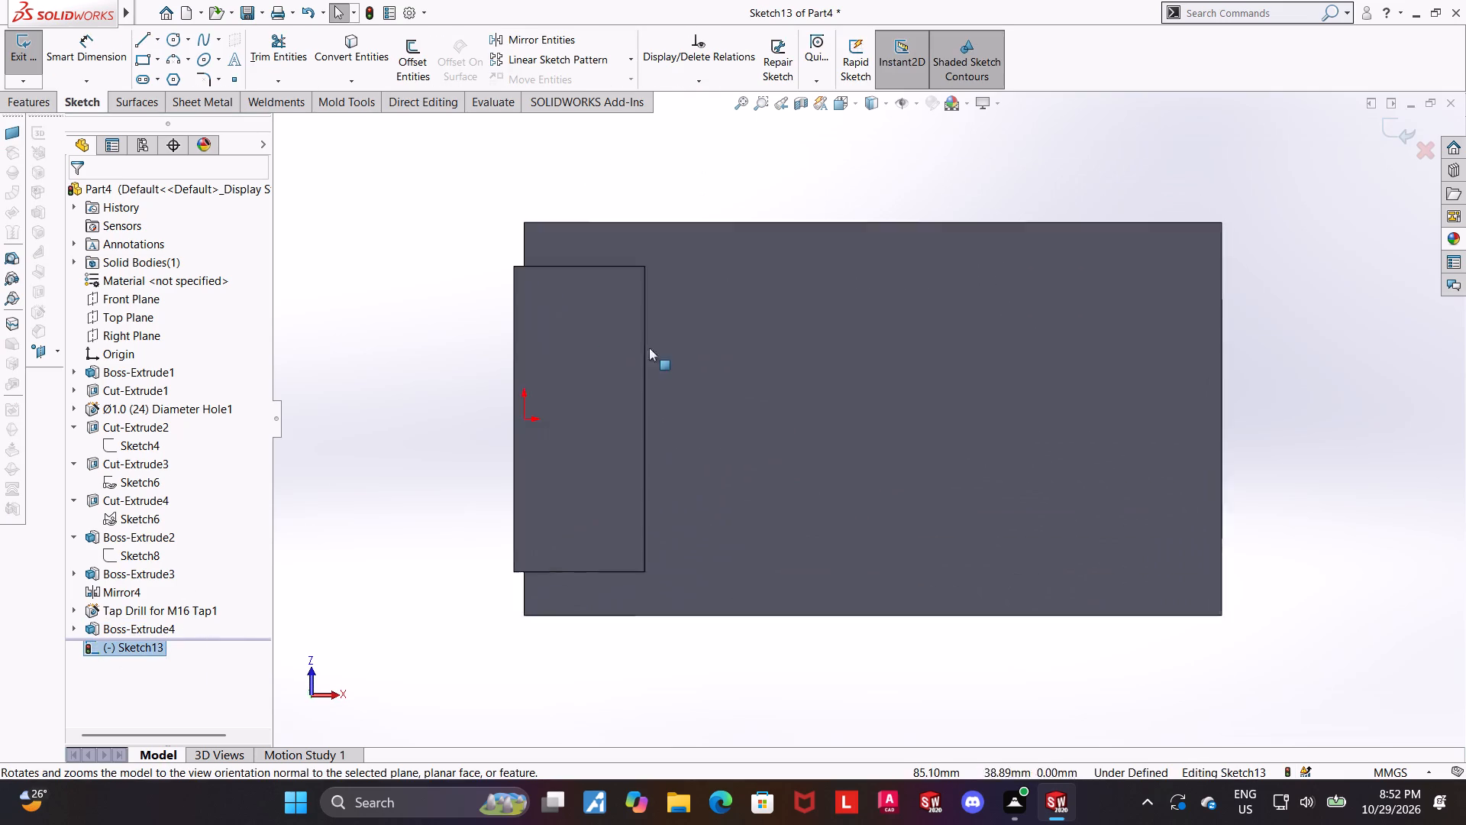
Draw a 180° centerpoint arc of about 57 mm radius centred on the origin, bulging outward past the block's left edge.
scroll(563, 358, up, 3)
scroll(615, 420, down, 2)
scroll(789, 413, down, 2)
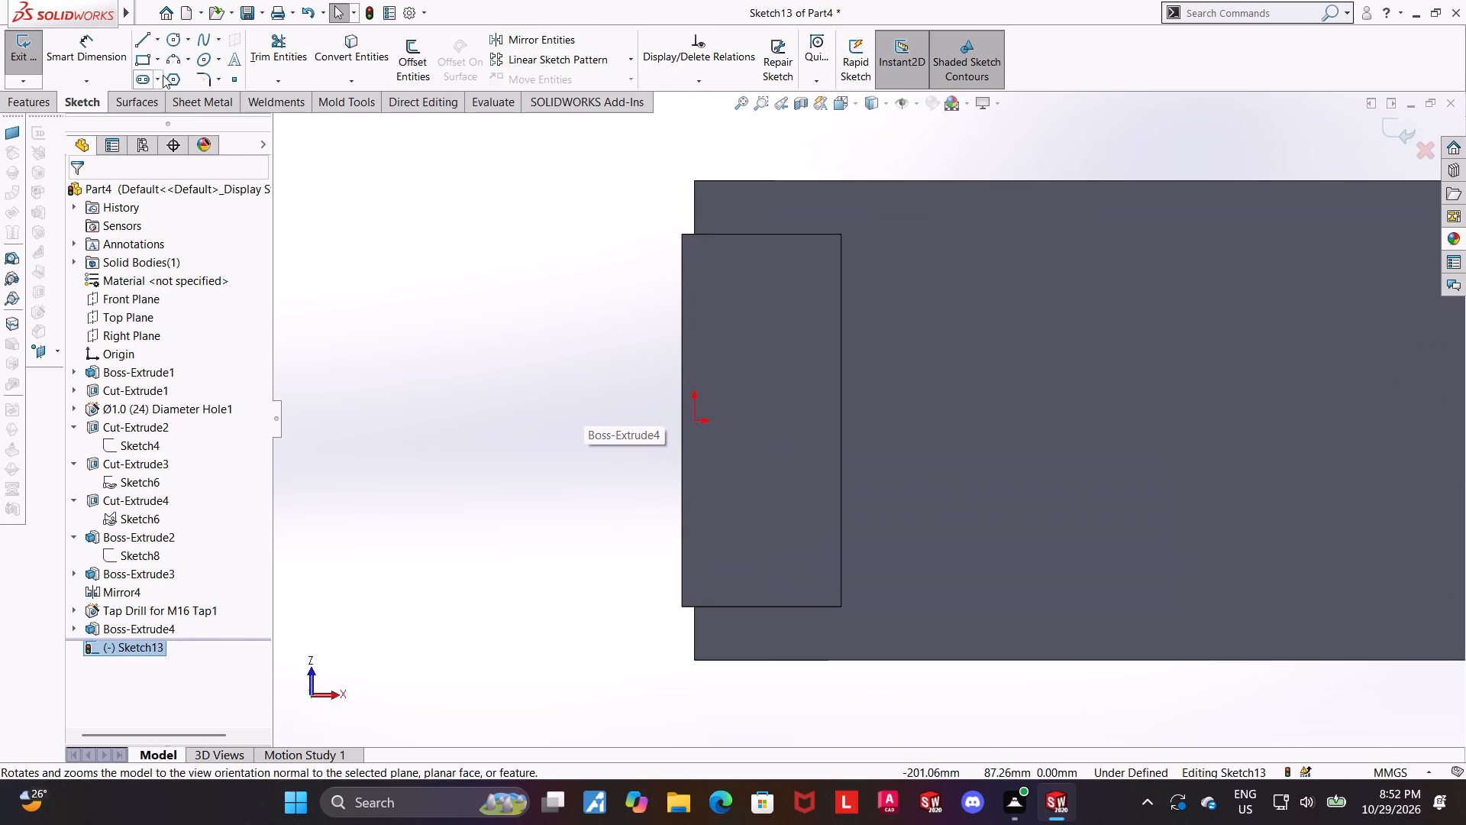
click(189, 65)
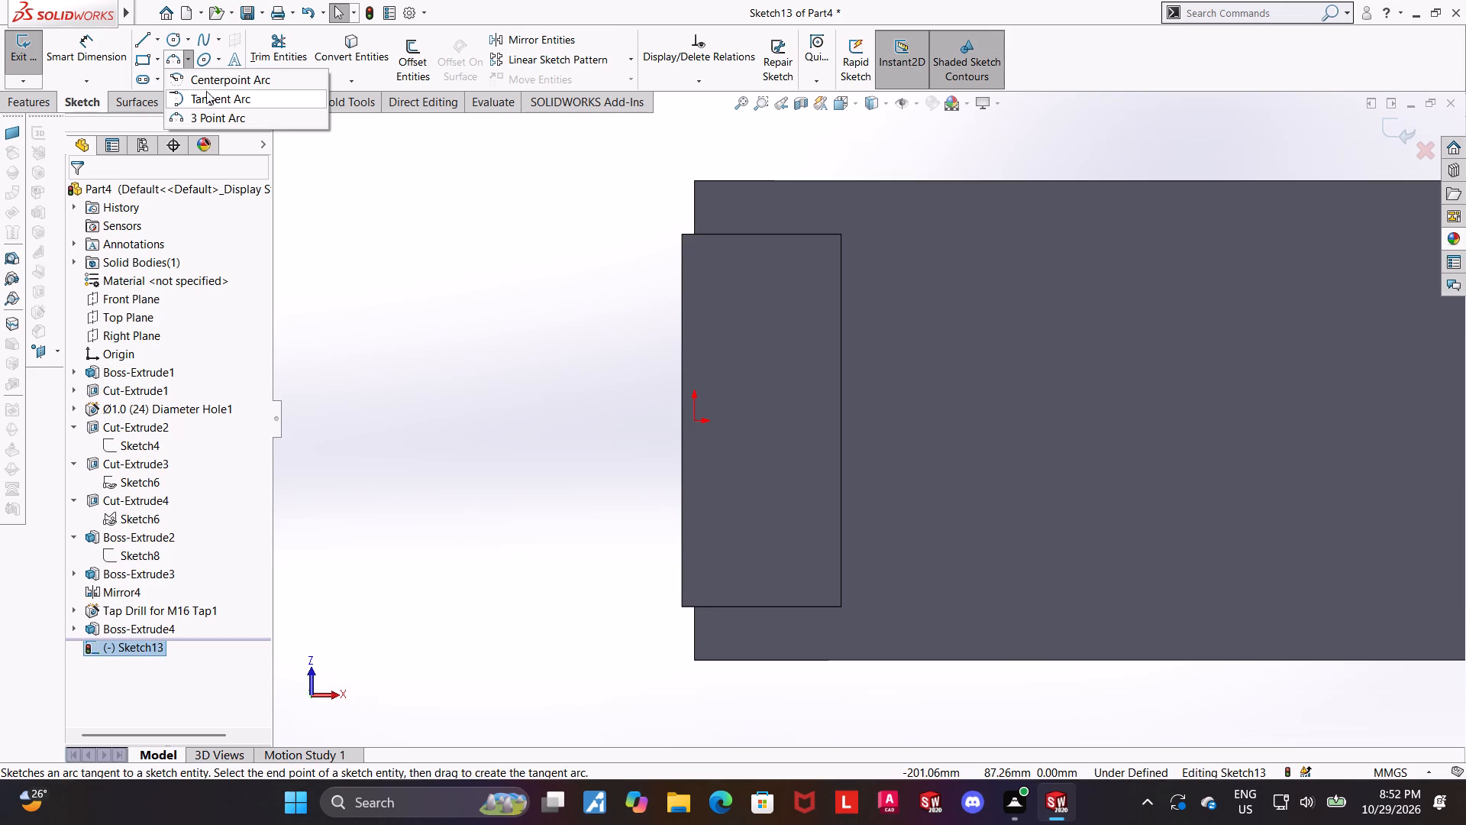
click(206, 82)
click(695, 417)
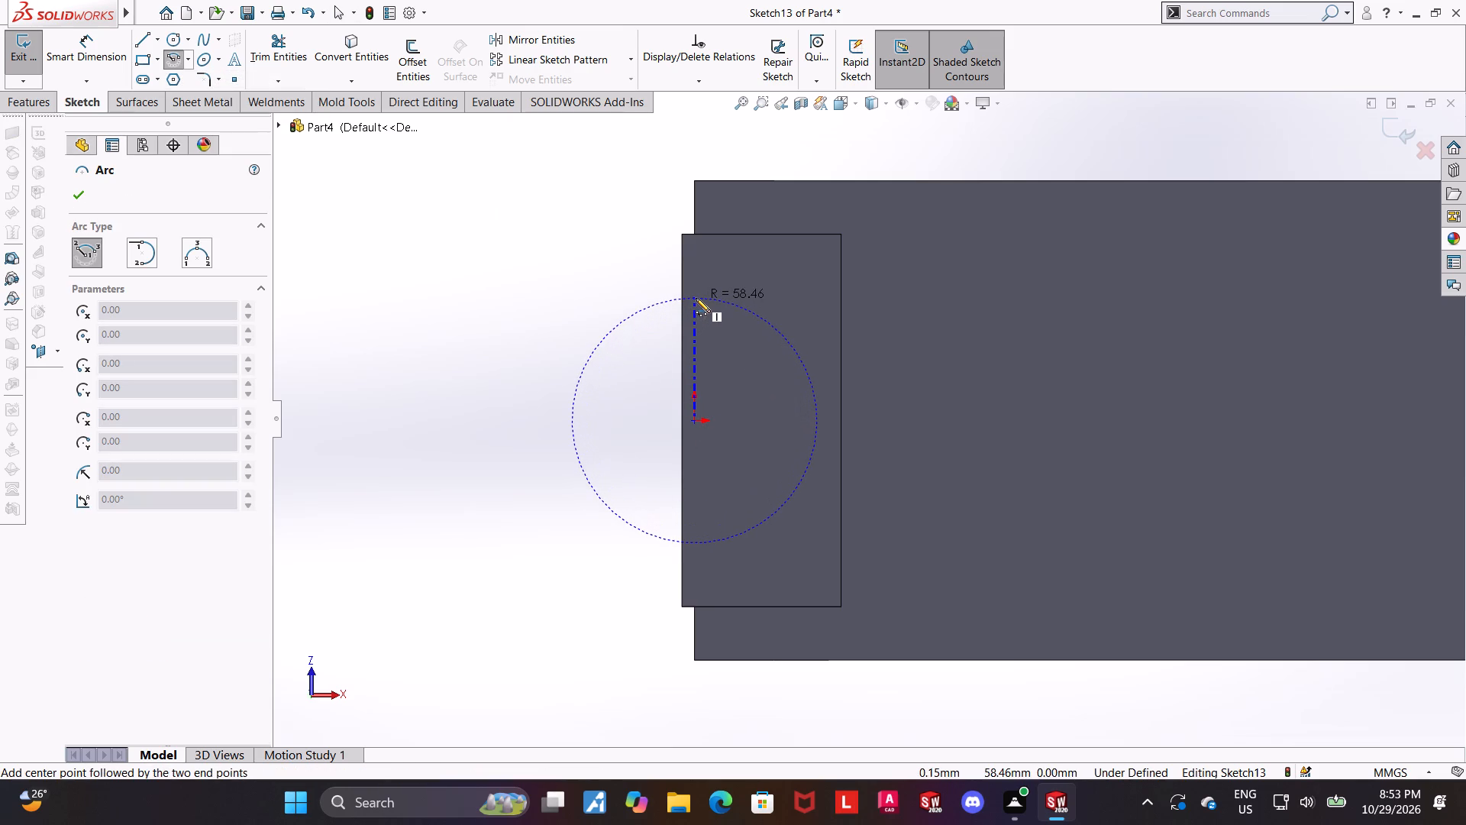
click(695, 300)
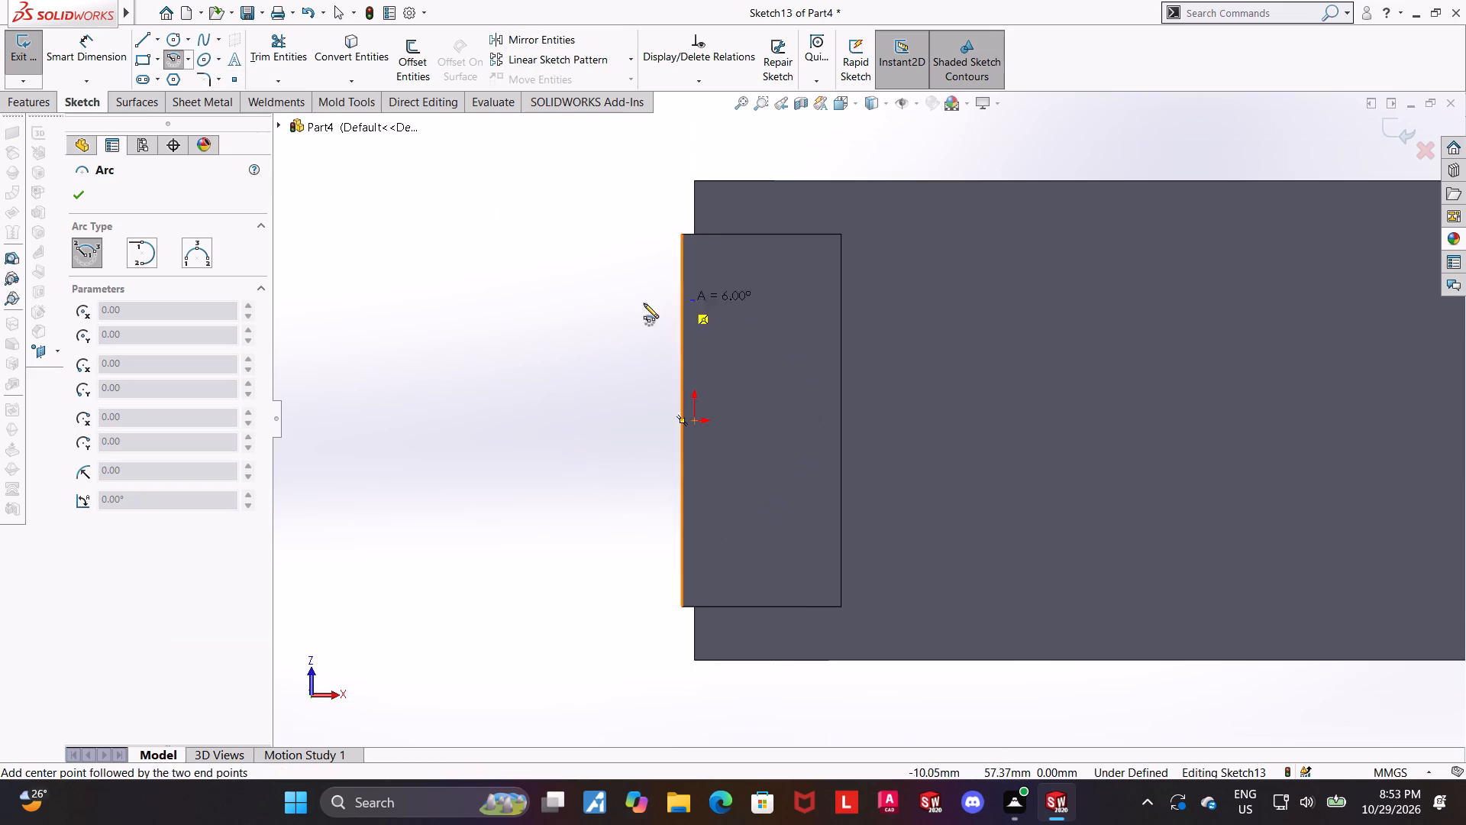
click(693, 509)
key(Escape)
key(Escape)
Close the semicircle with a vertical line about 115 mm long joining the arc's two endpoints.
click(133, 41)
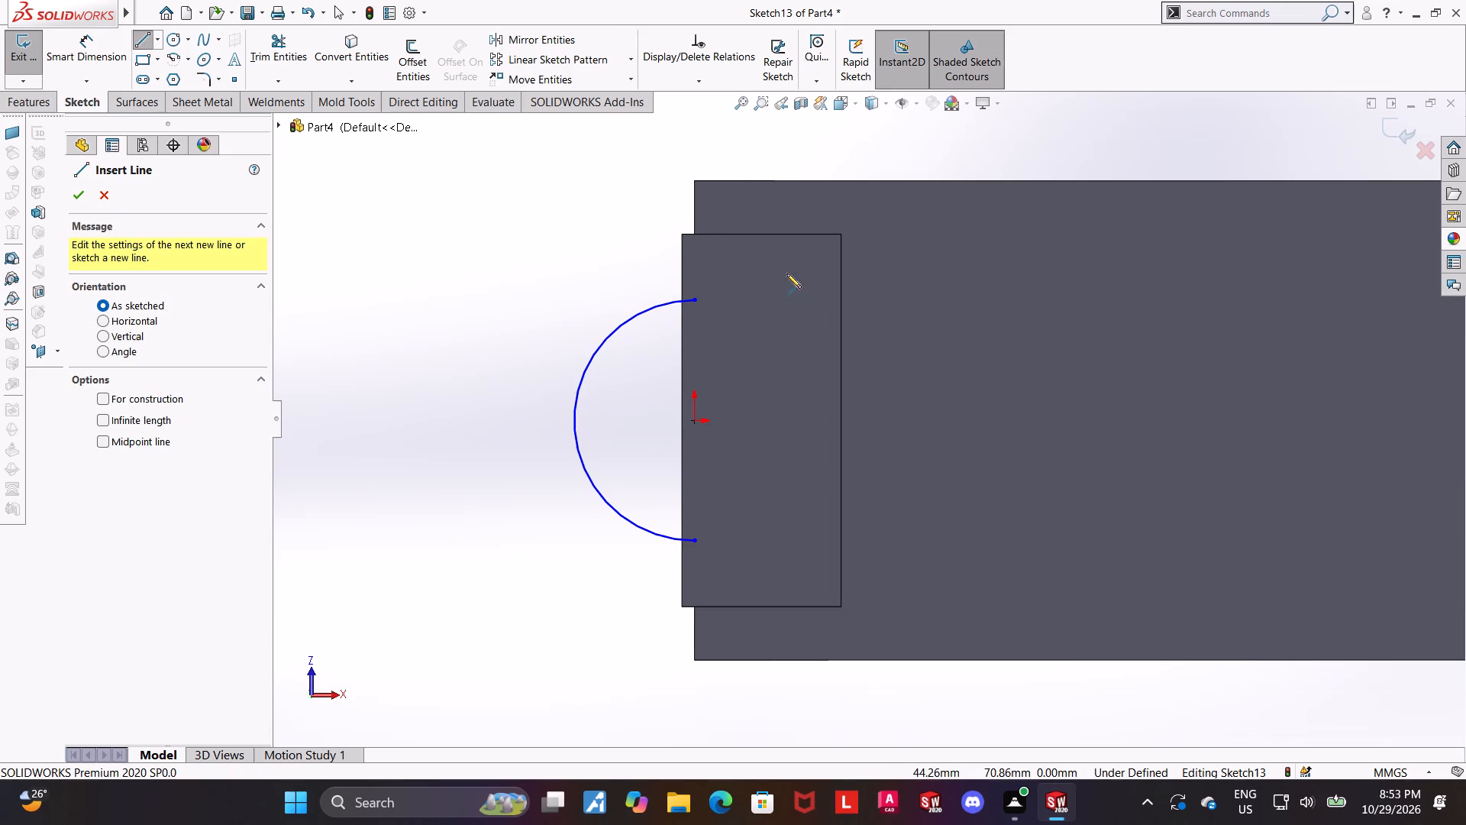
click(696, 297)
click(695, 540)
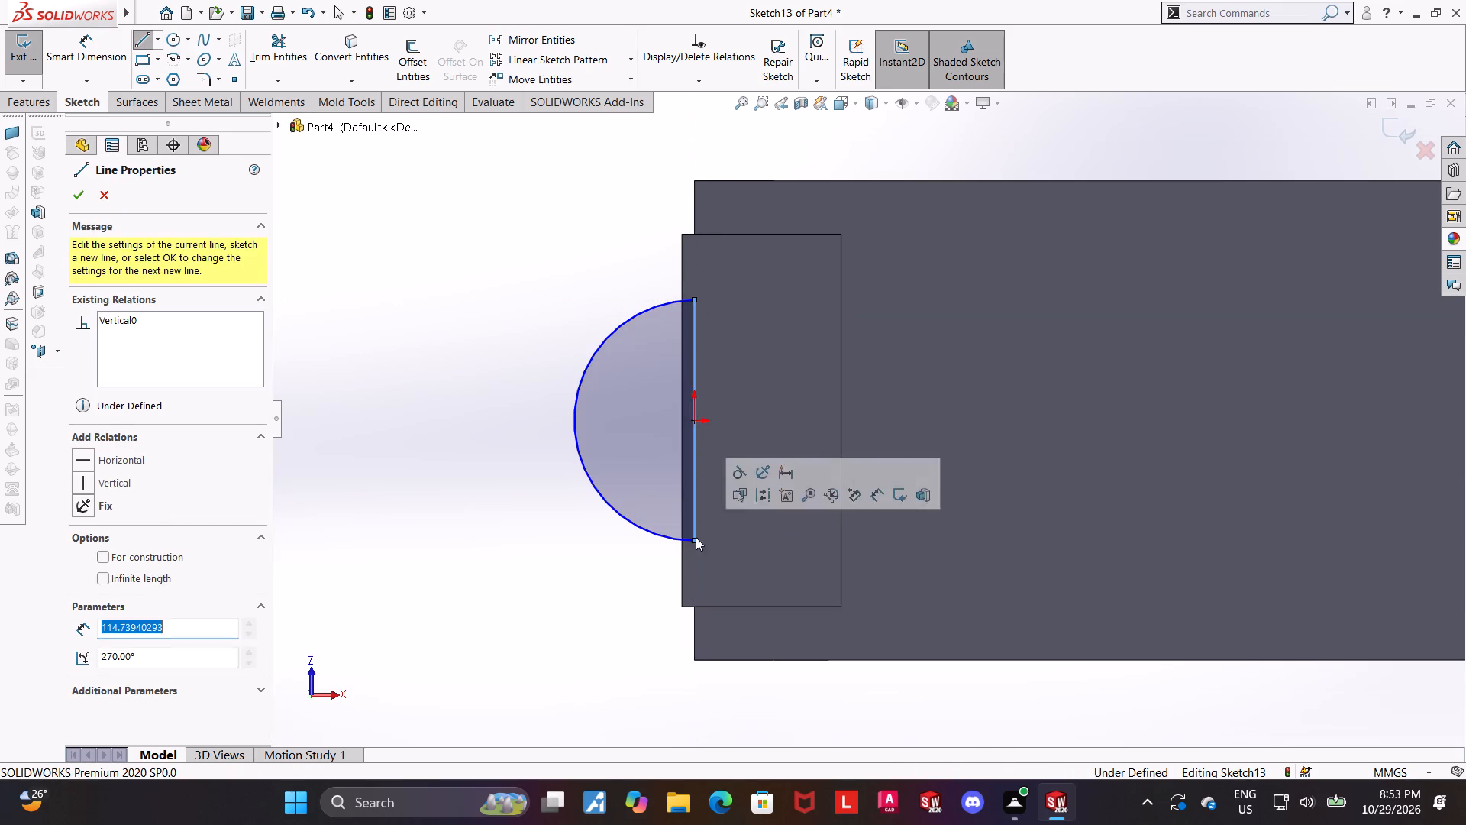
key(Escape)
key(Escape)
Dimension the arc's radius to 83 mm.
click(89, 60)
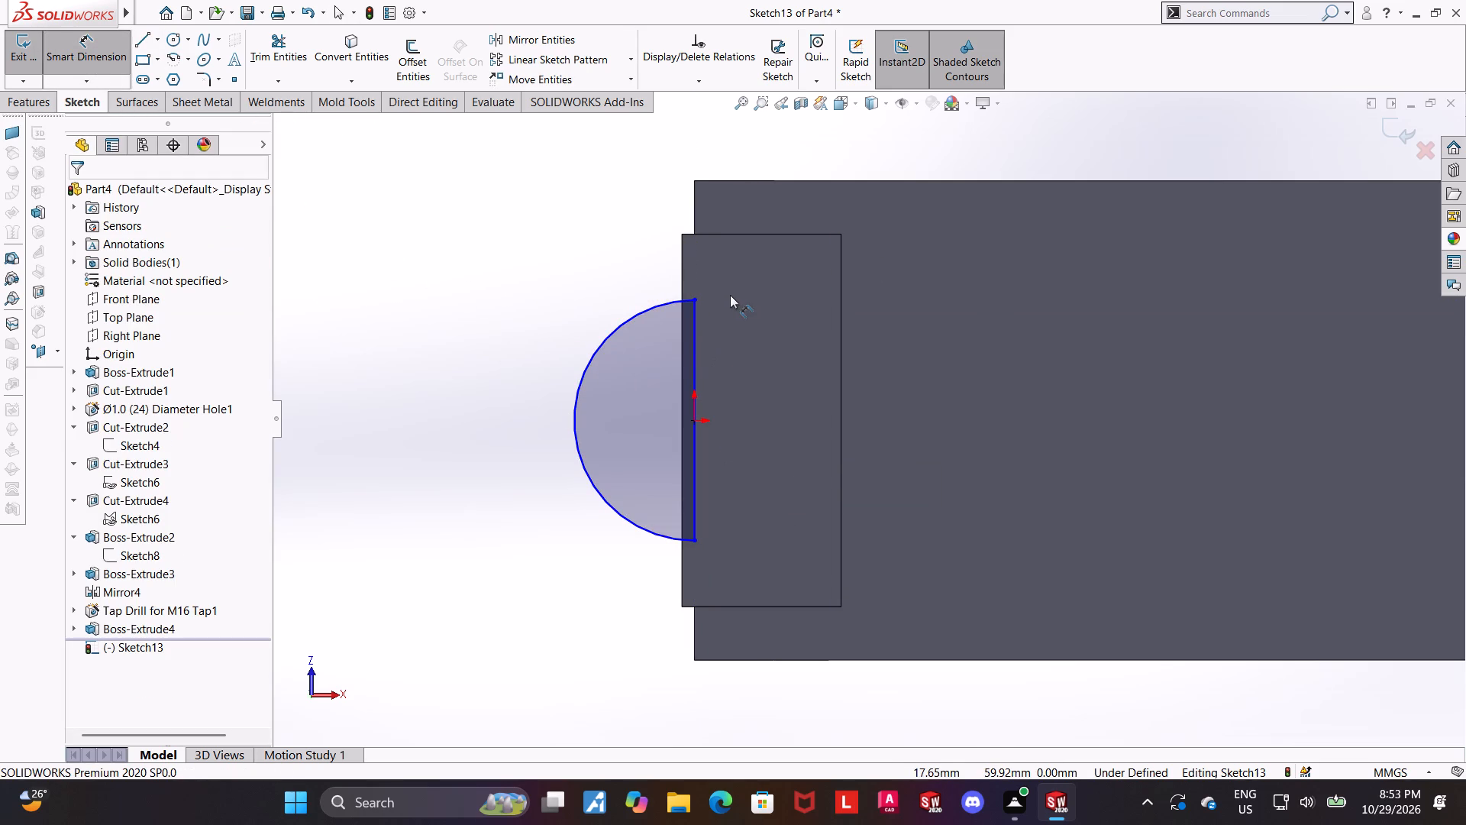
click(607, 334)
click(547, 228)
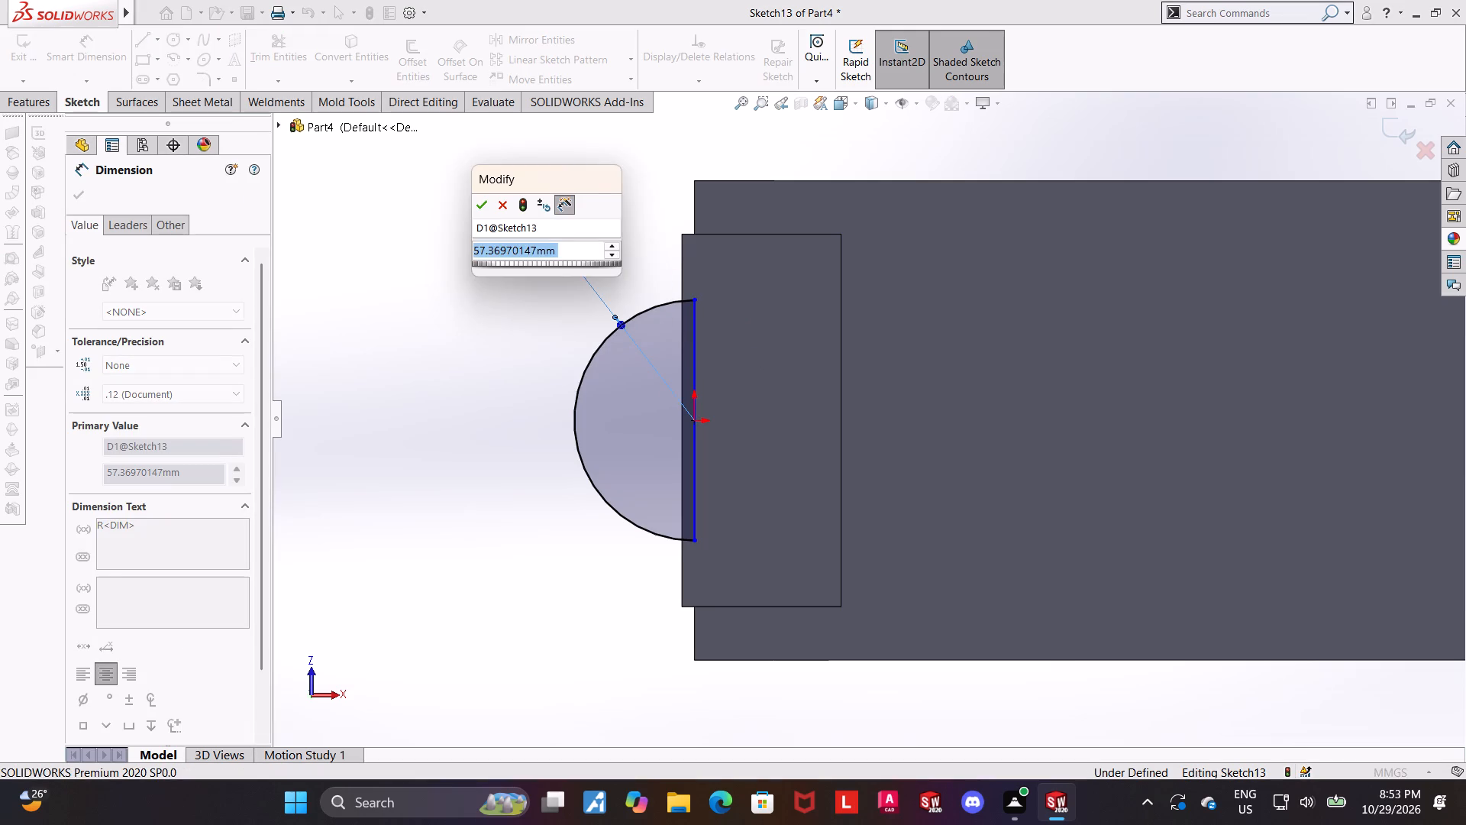
text(83)
key(Return)
key(Escape)
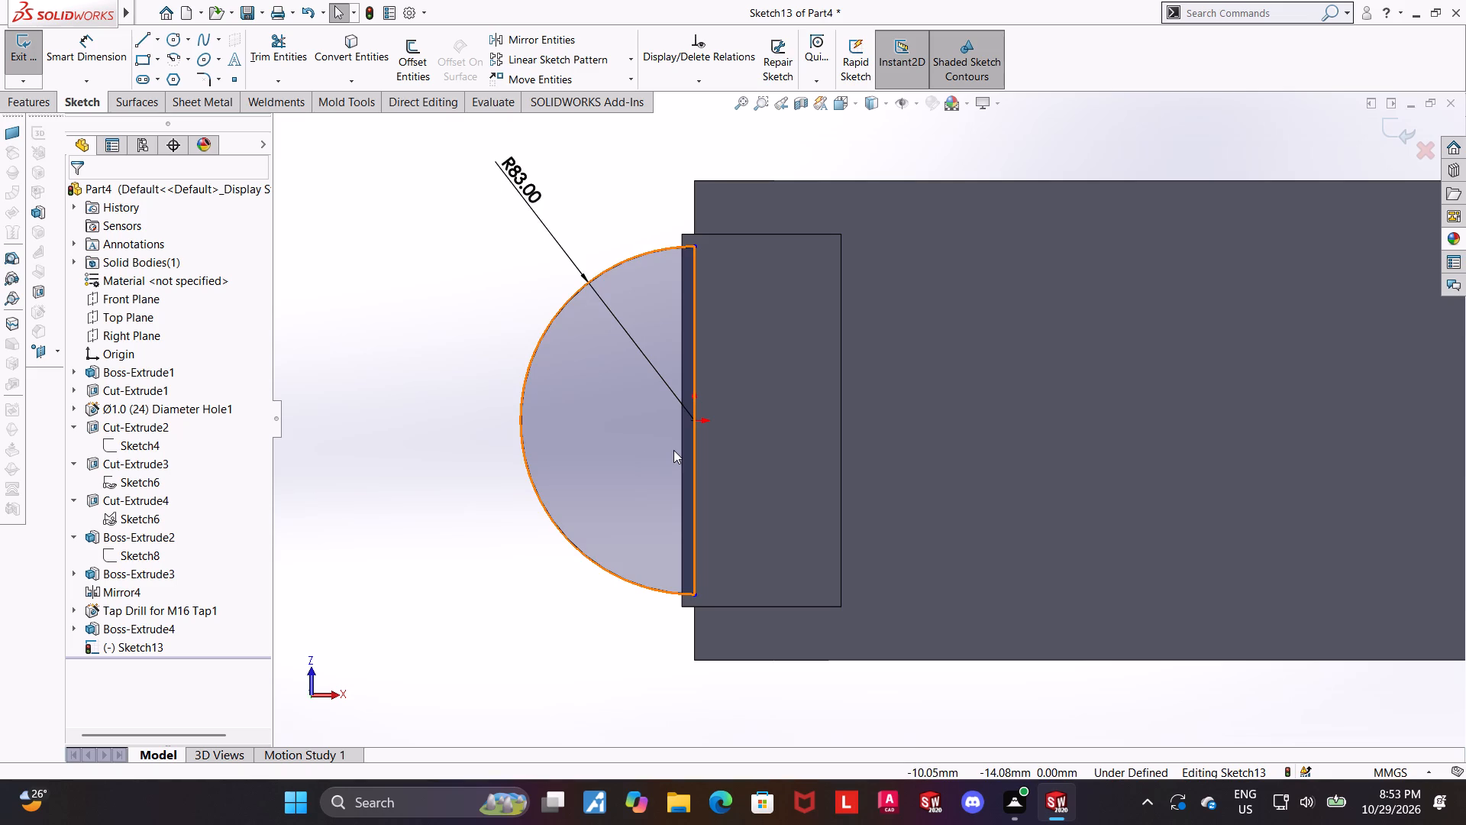
Examine the semicircular profile's position relative to the lower section and block from several angles.
scroll(673, 450, up, 1)
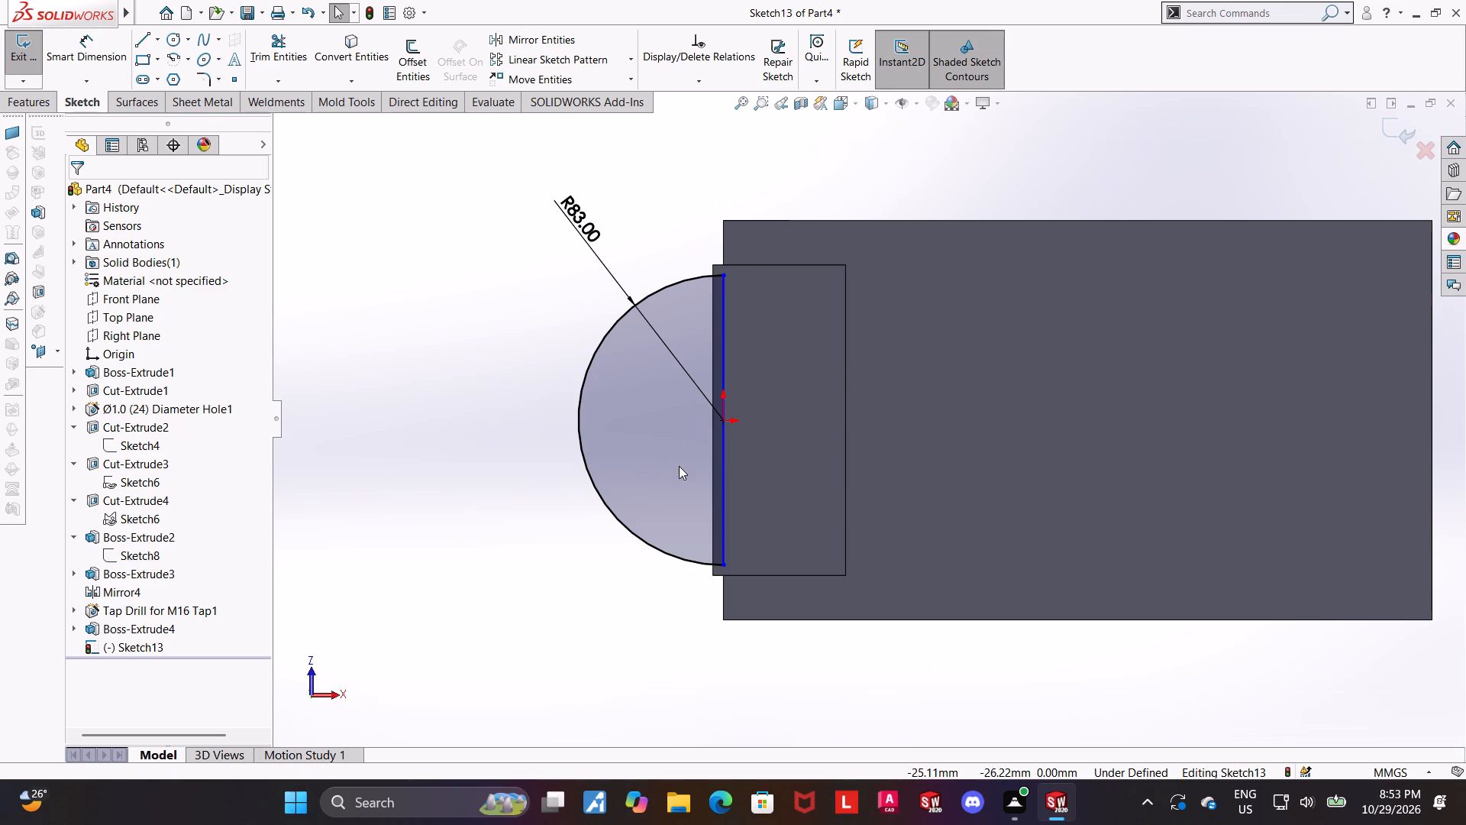
middle_drag(809, 380, 807, 525)
scroll(807, 525, up, 1)
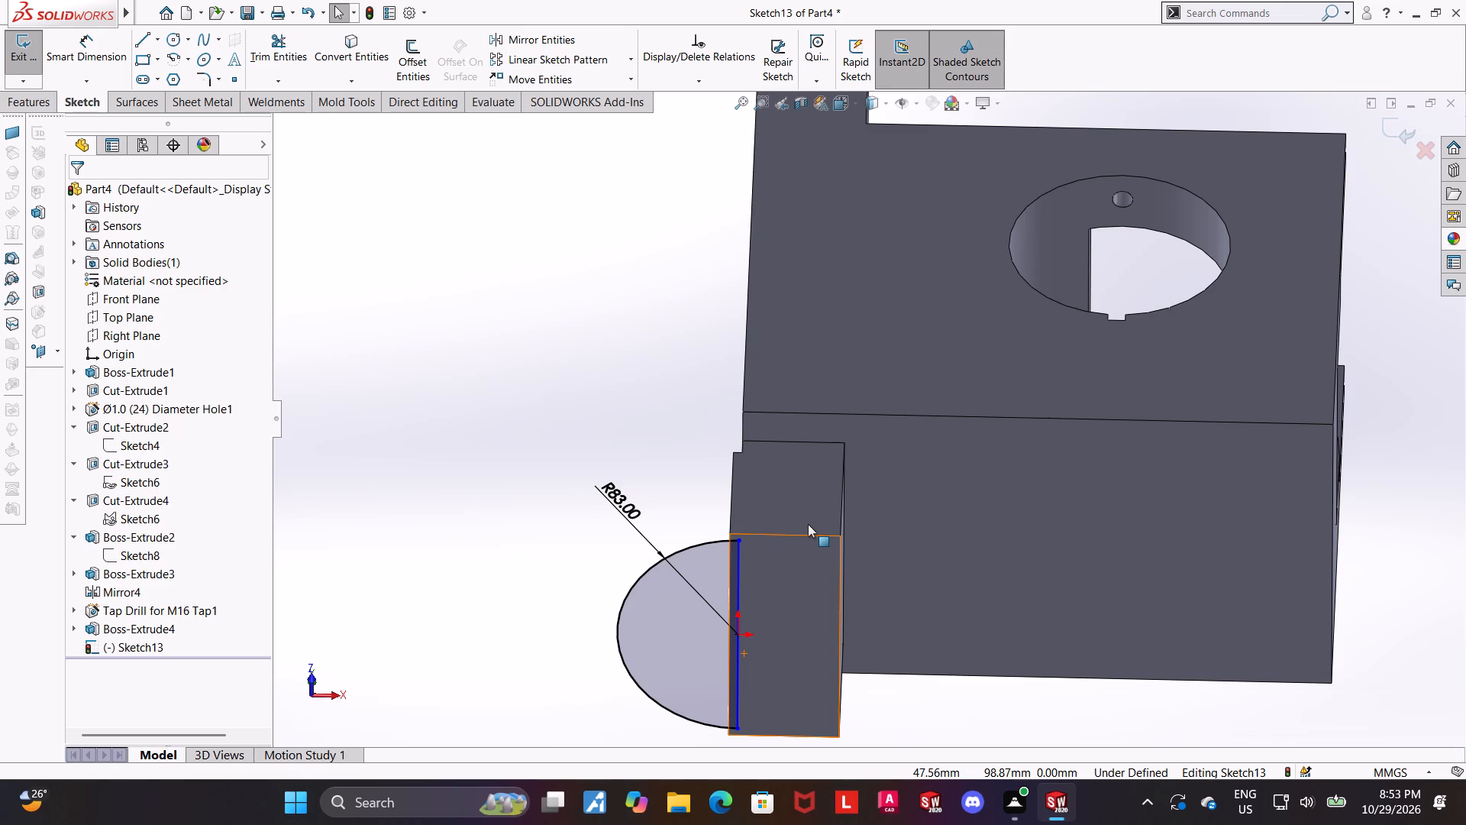
scroll(757, 458, up, 3)
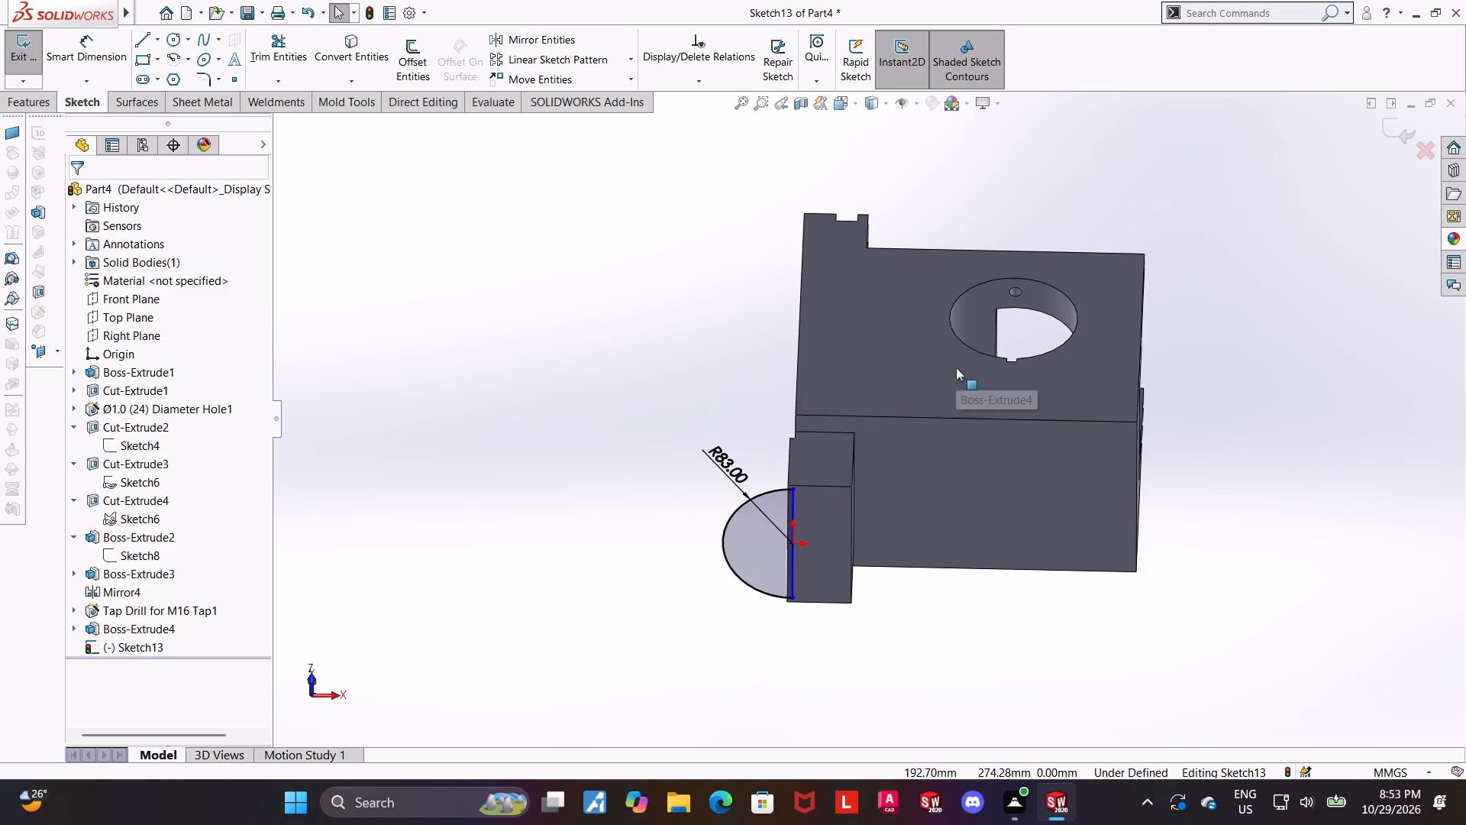
middle_drag(957, 370, 974, 372)
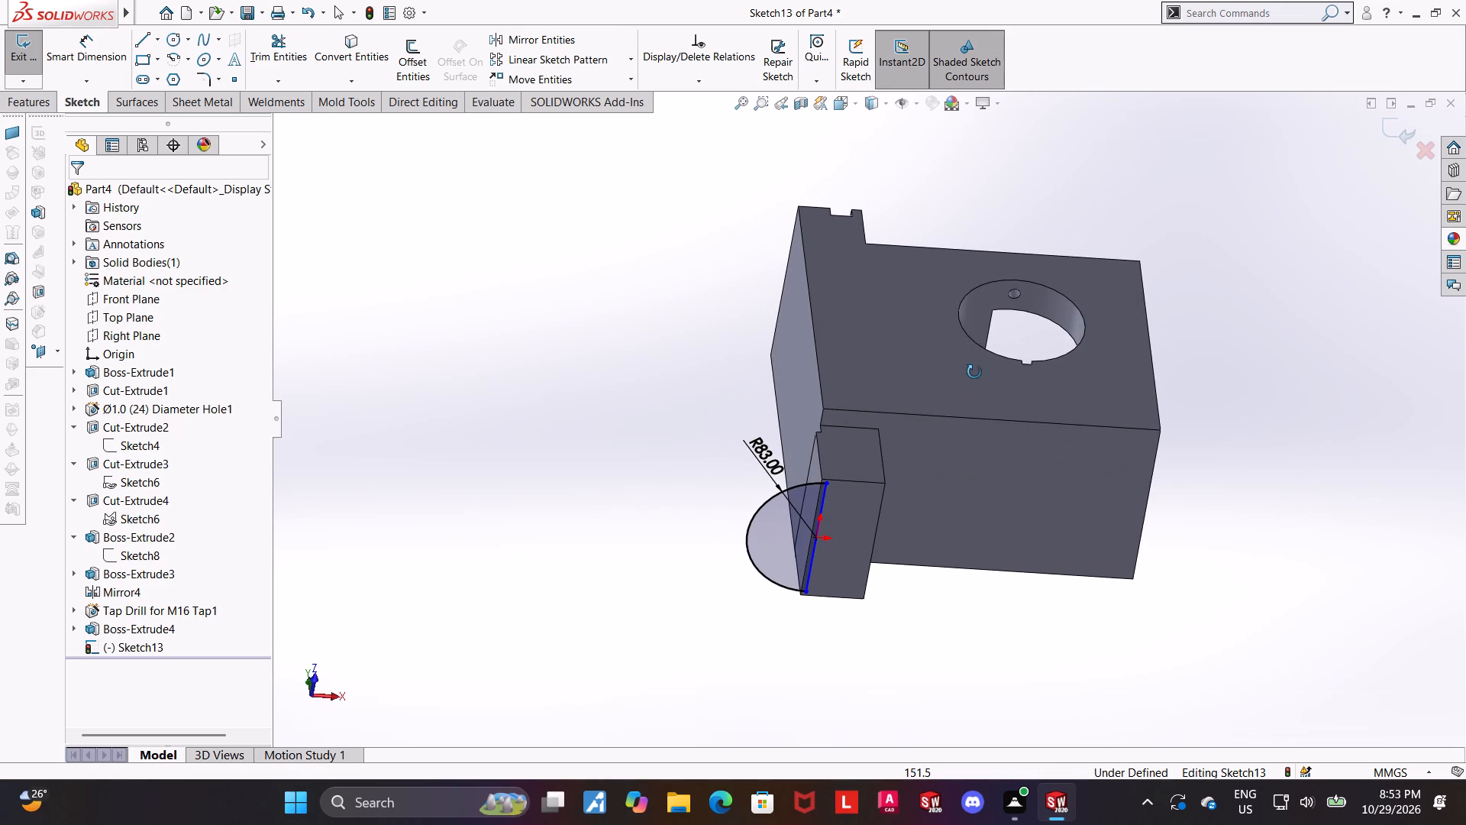
middle_drag(974, 372, 976, 393)
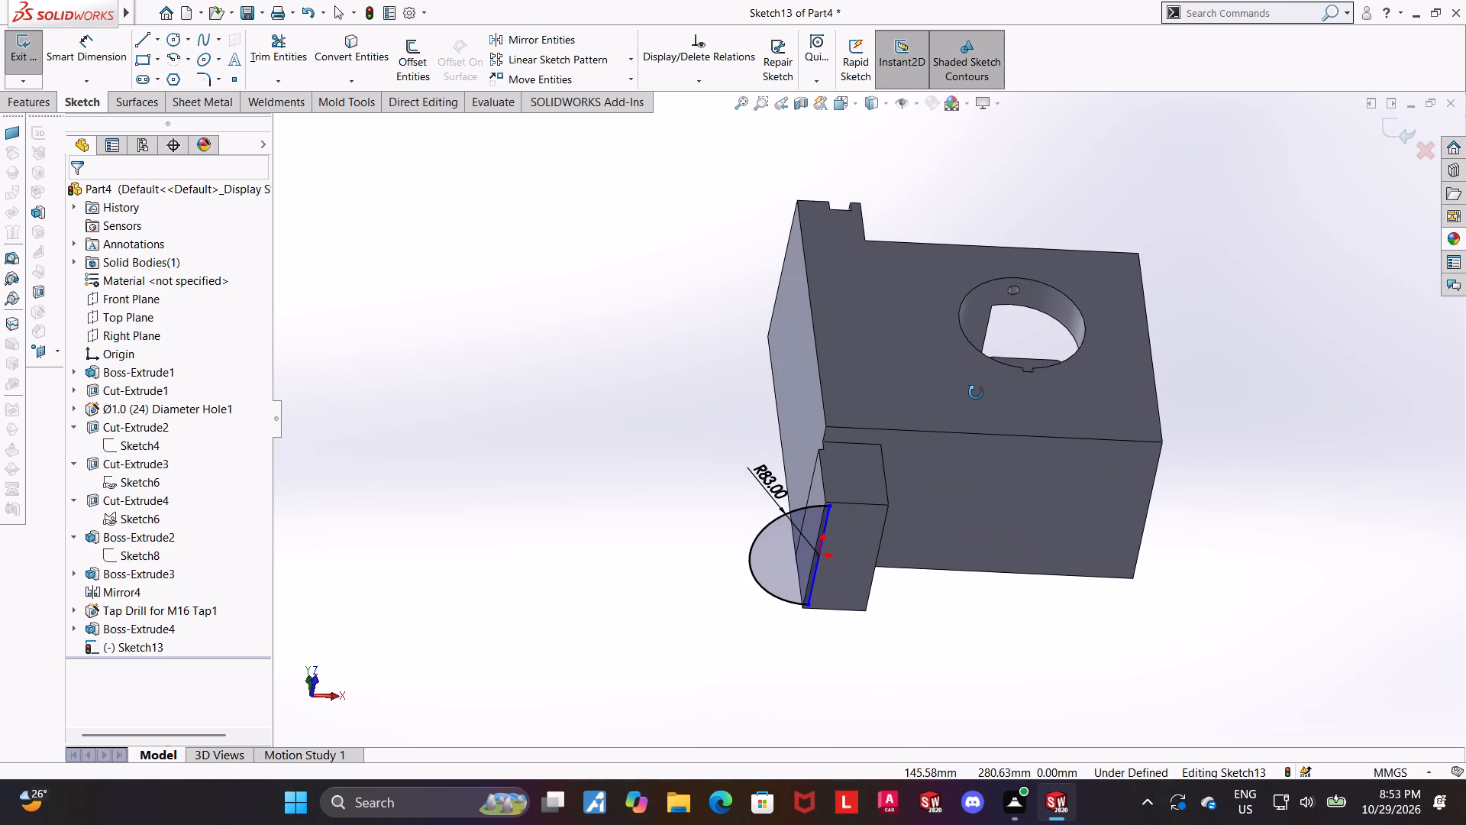
middle_drag(976, 393, 970, 362)
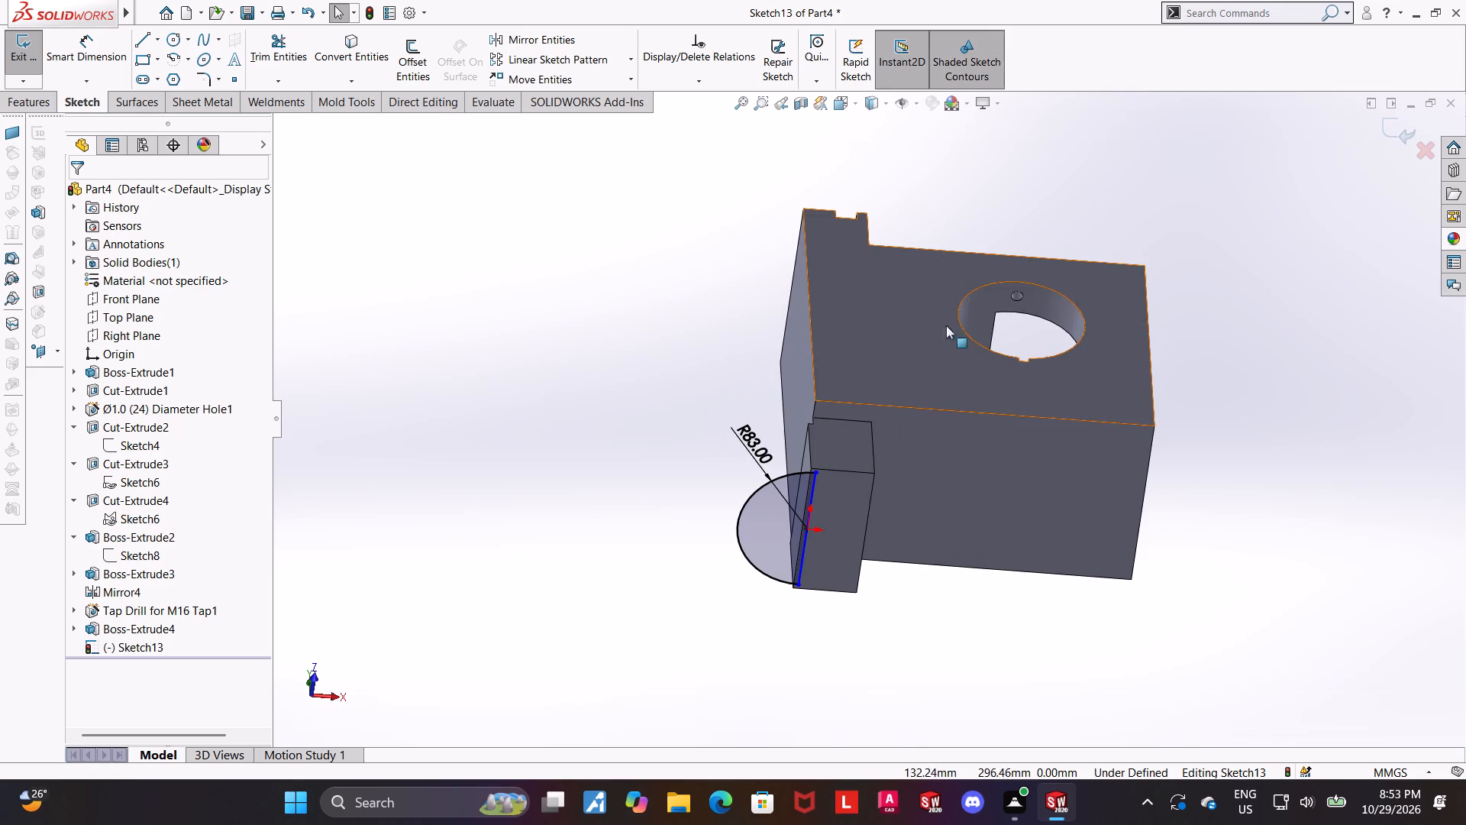
click(837, 101)
click(712, 587)
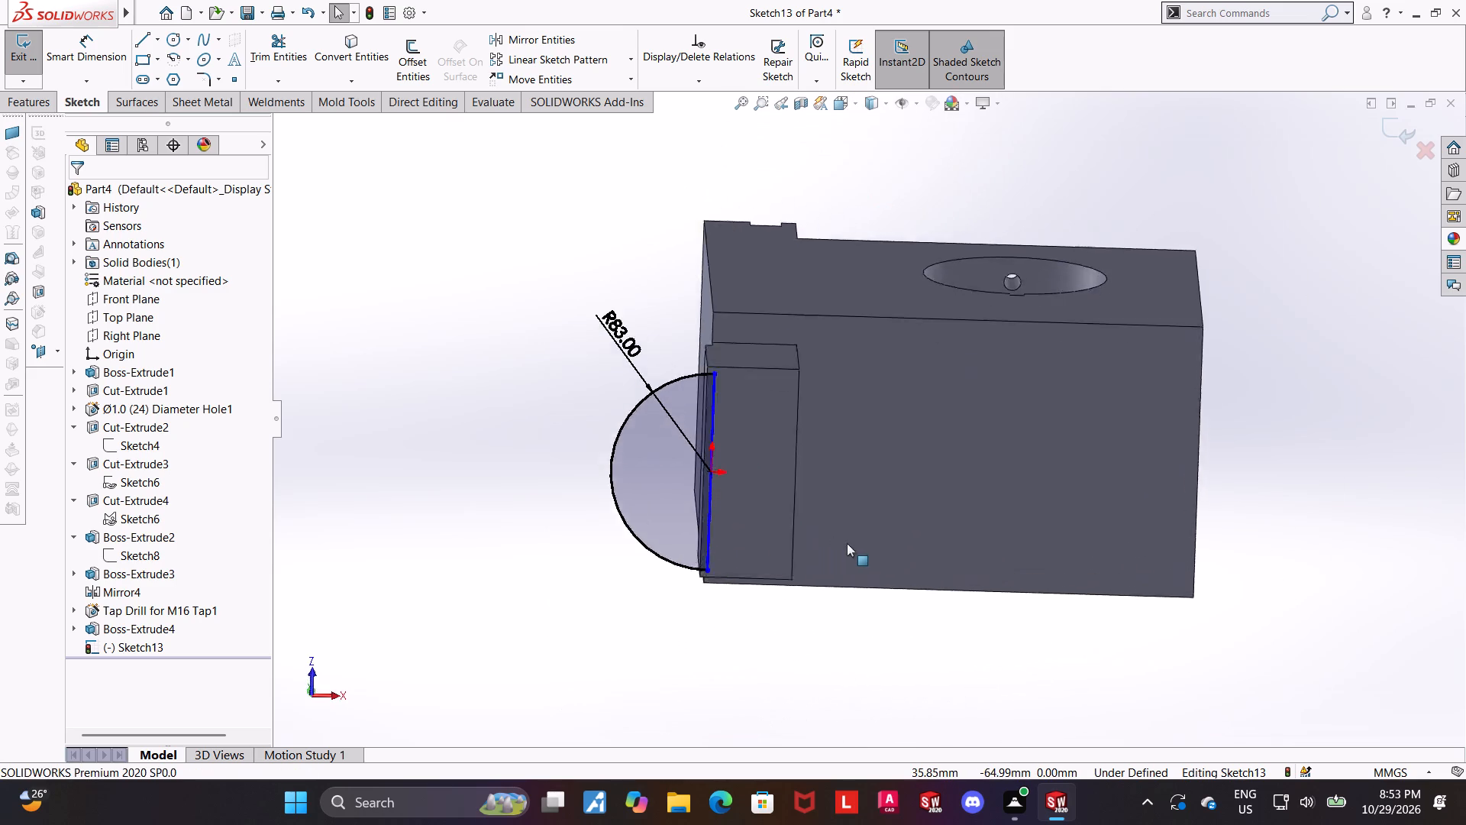
Add a horizontal relation between the arc's midpoint and the origin.
click(897, 616)
scroll(662, 401, down, 3)
click(700, 434)
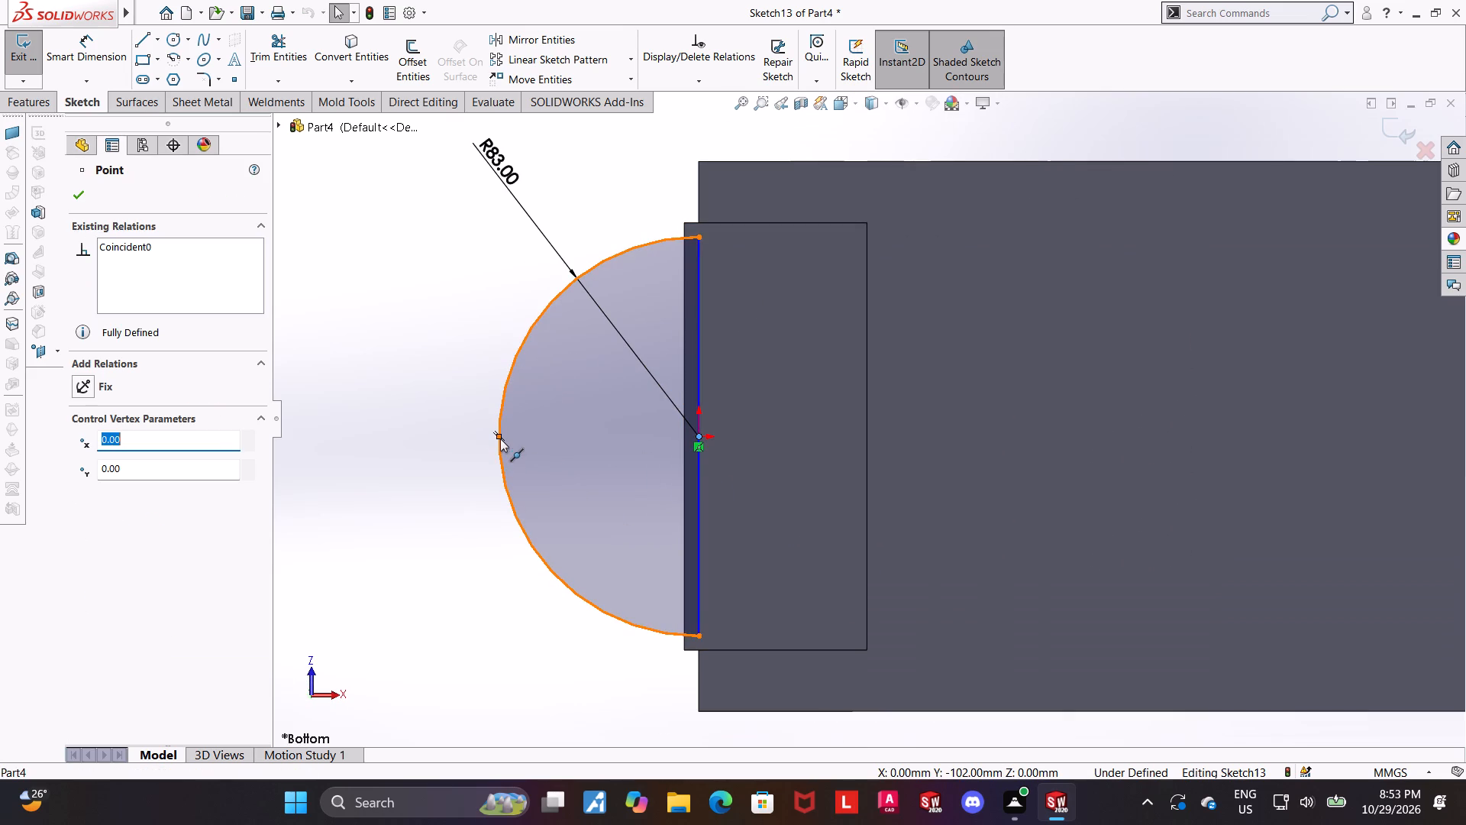
click(499, 438)
ctrl+click(701, 438)
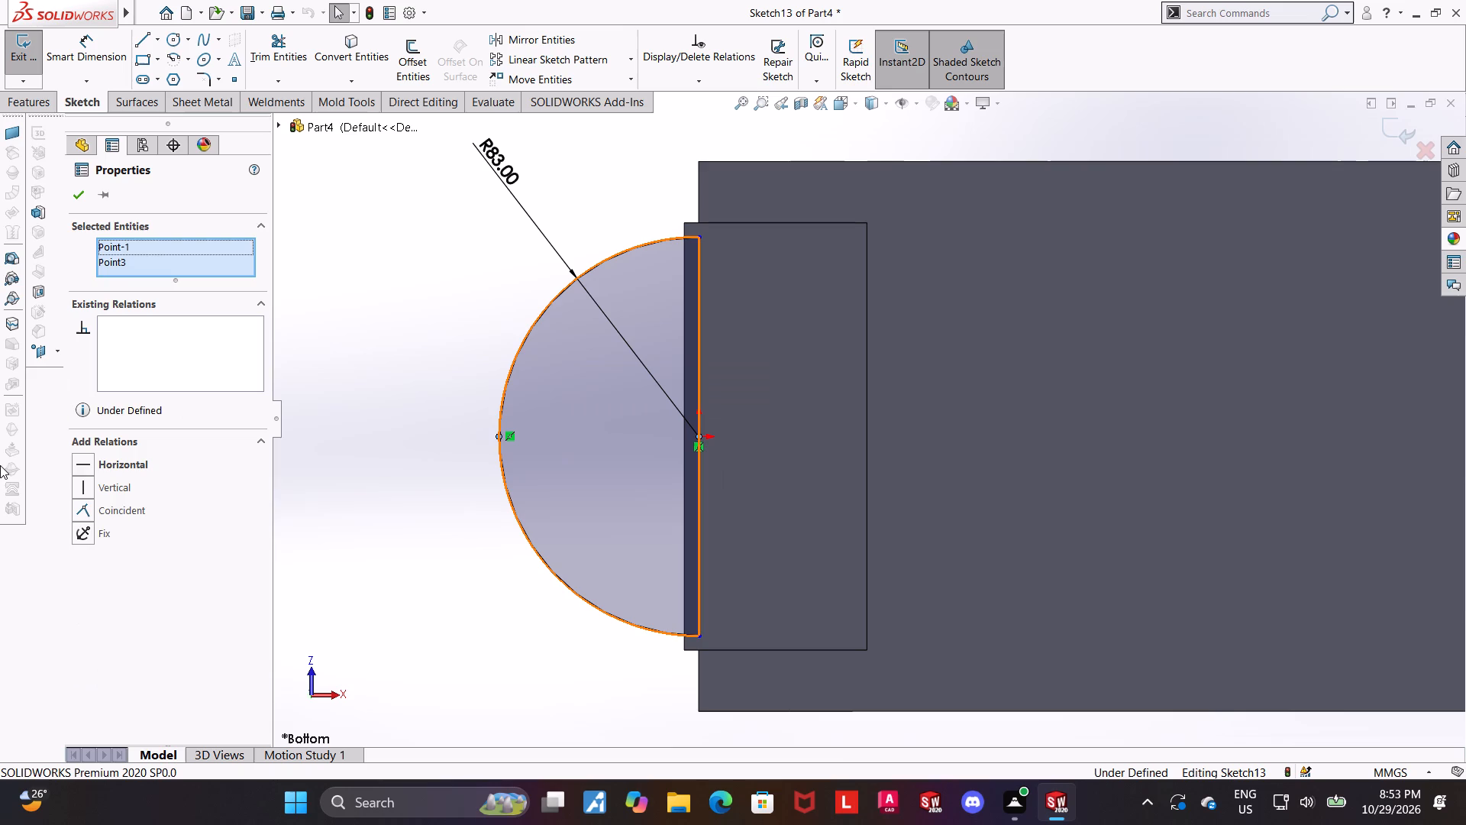
click(82, 467)
click(321, 490)
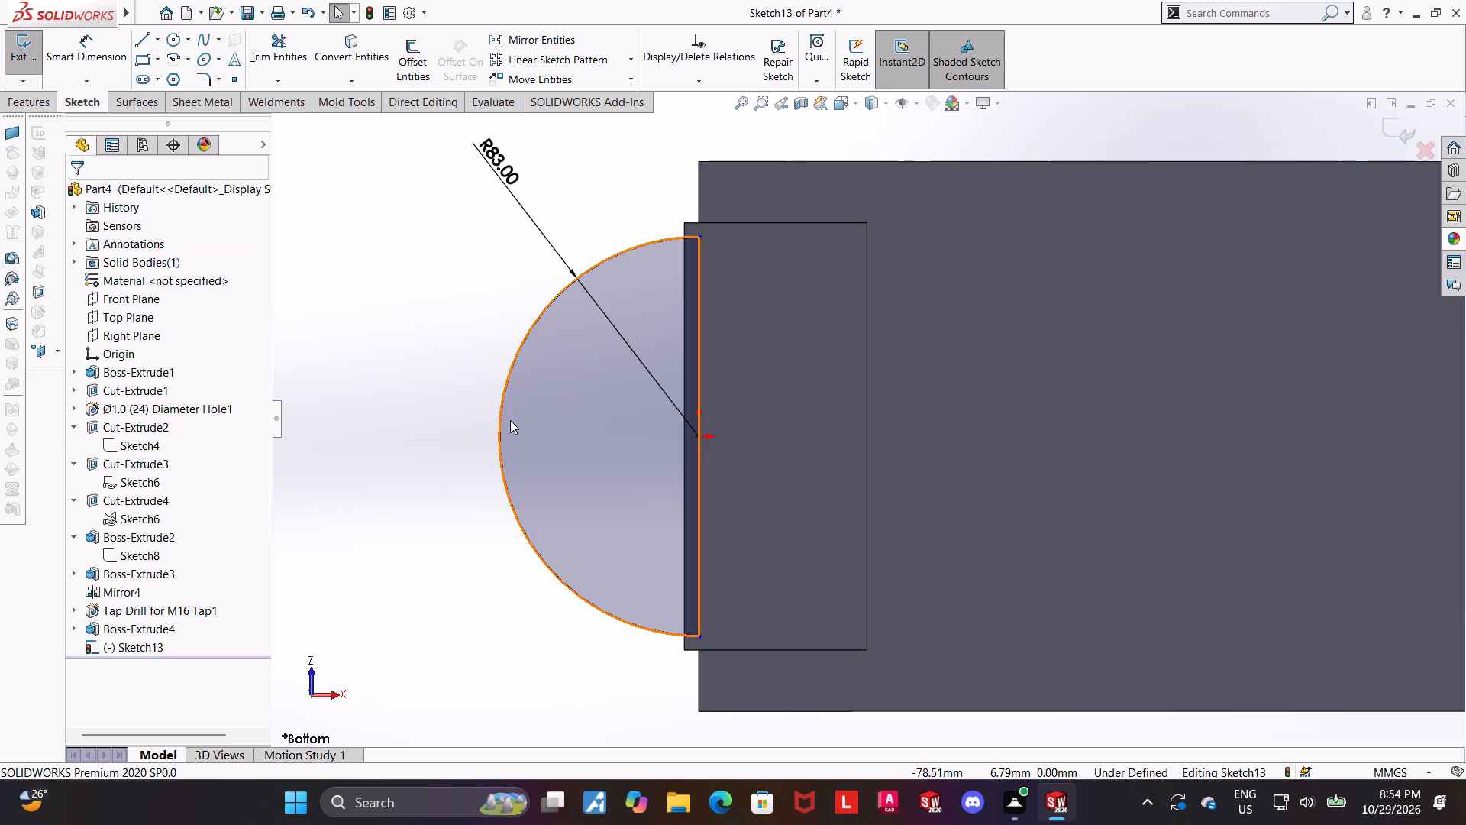
Shift the semicircle's vertical closing line off centre and constrain it coincident with the arc's centre at the origin.
scroll(567, 413, up, 1)
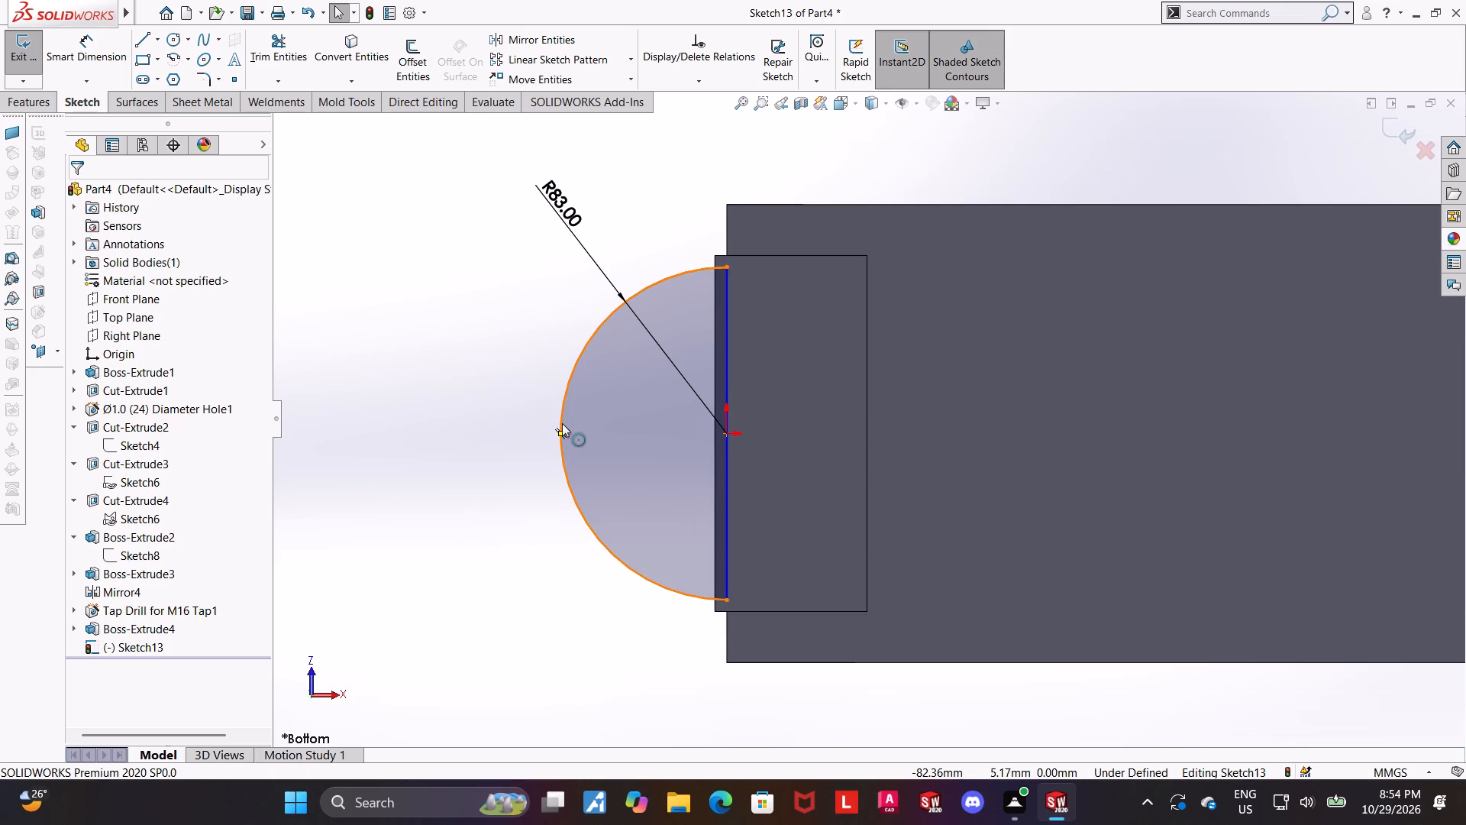
scroll(799, 577, down, 1)
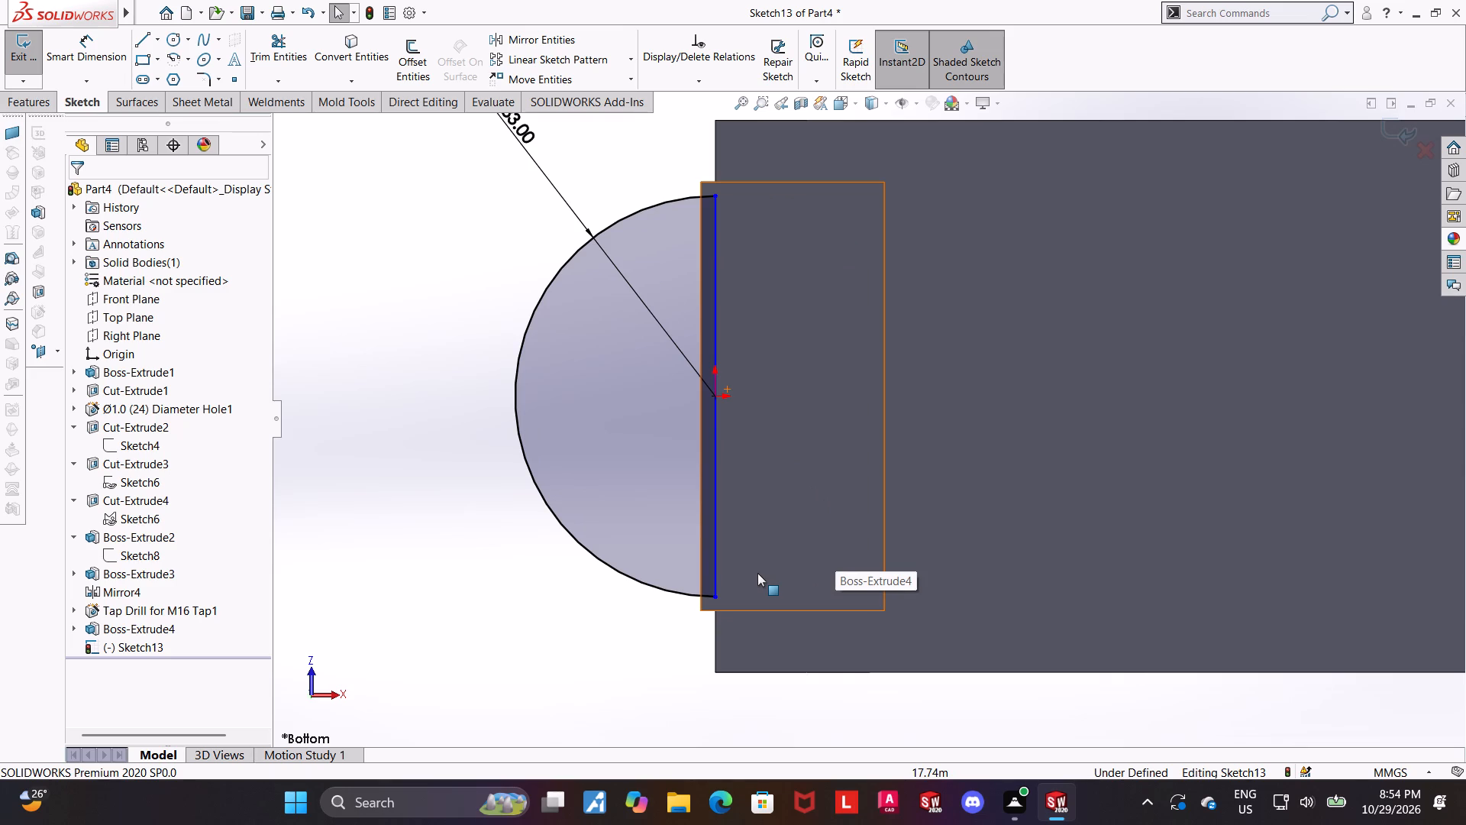
scroll(754, 571, up, 2)
middle_drag(922, 267, 930, 357)
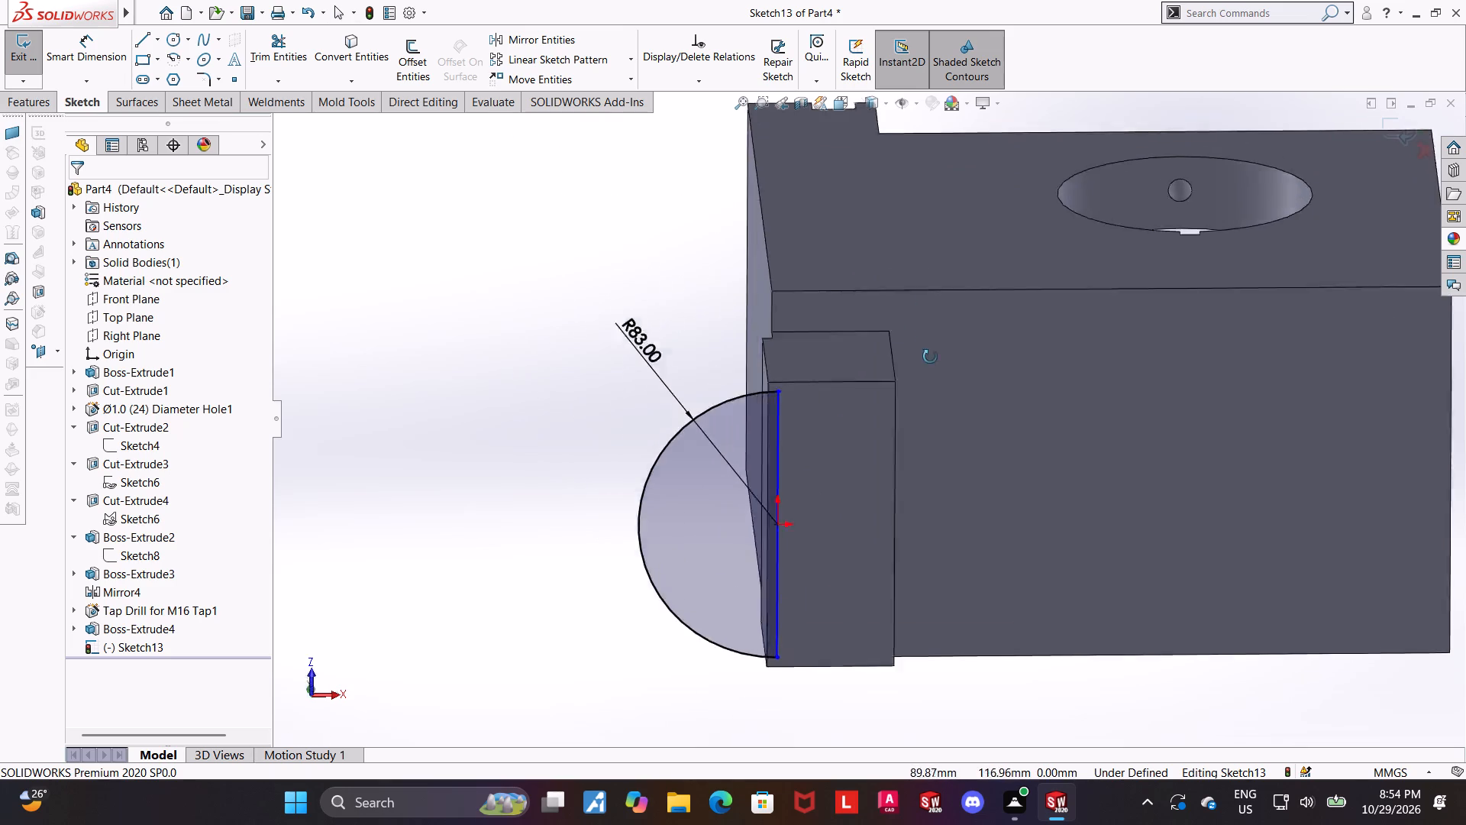
middle_drag(930, 357, 956, 468)
scroll(956, 468, up, 4)
middle_drag(985, 481, 932, 283)
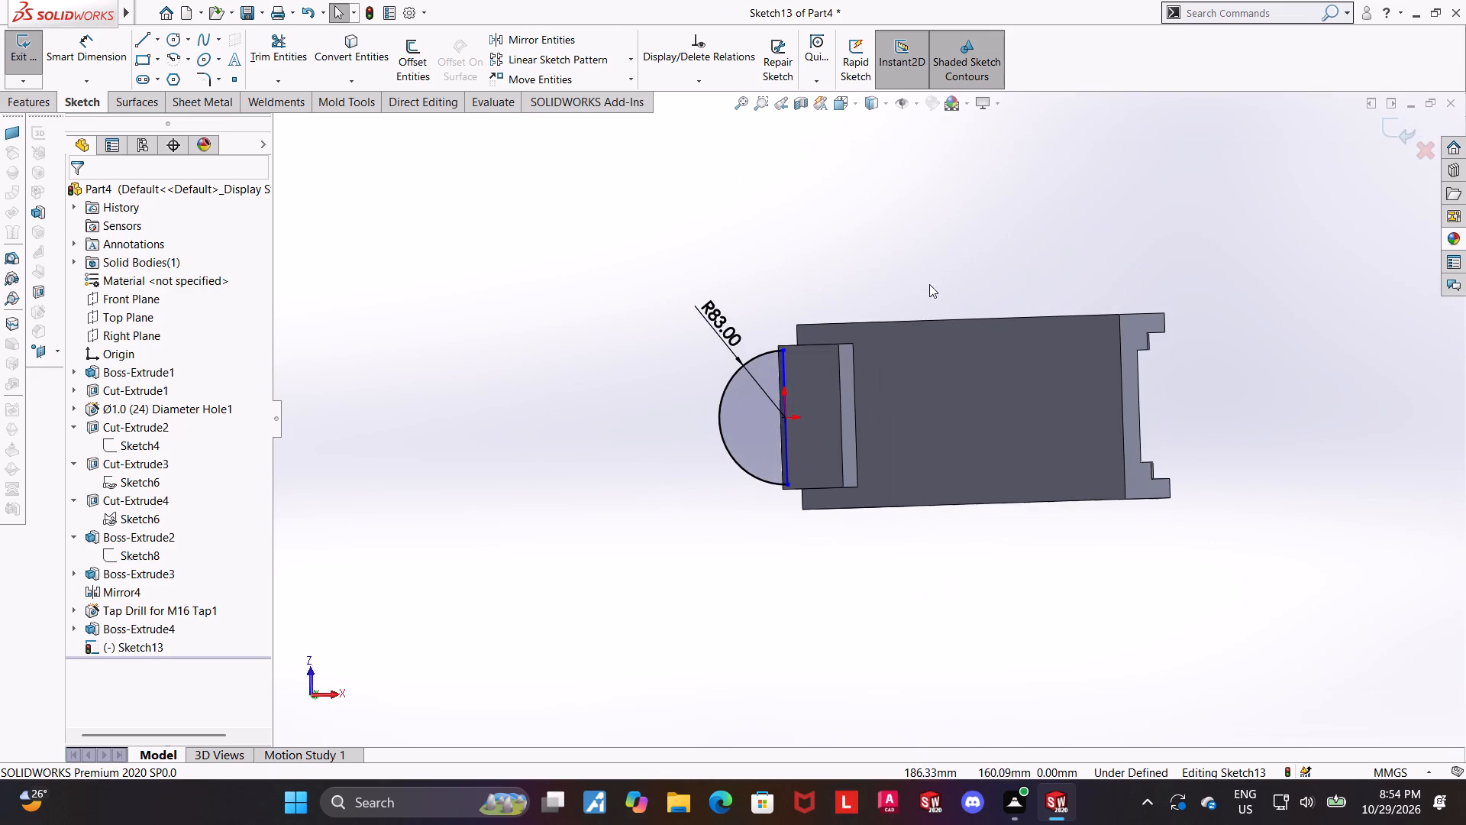
click(843, 99)
click(689, 467)
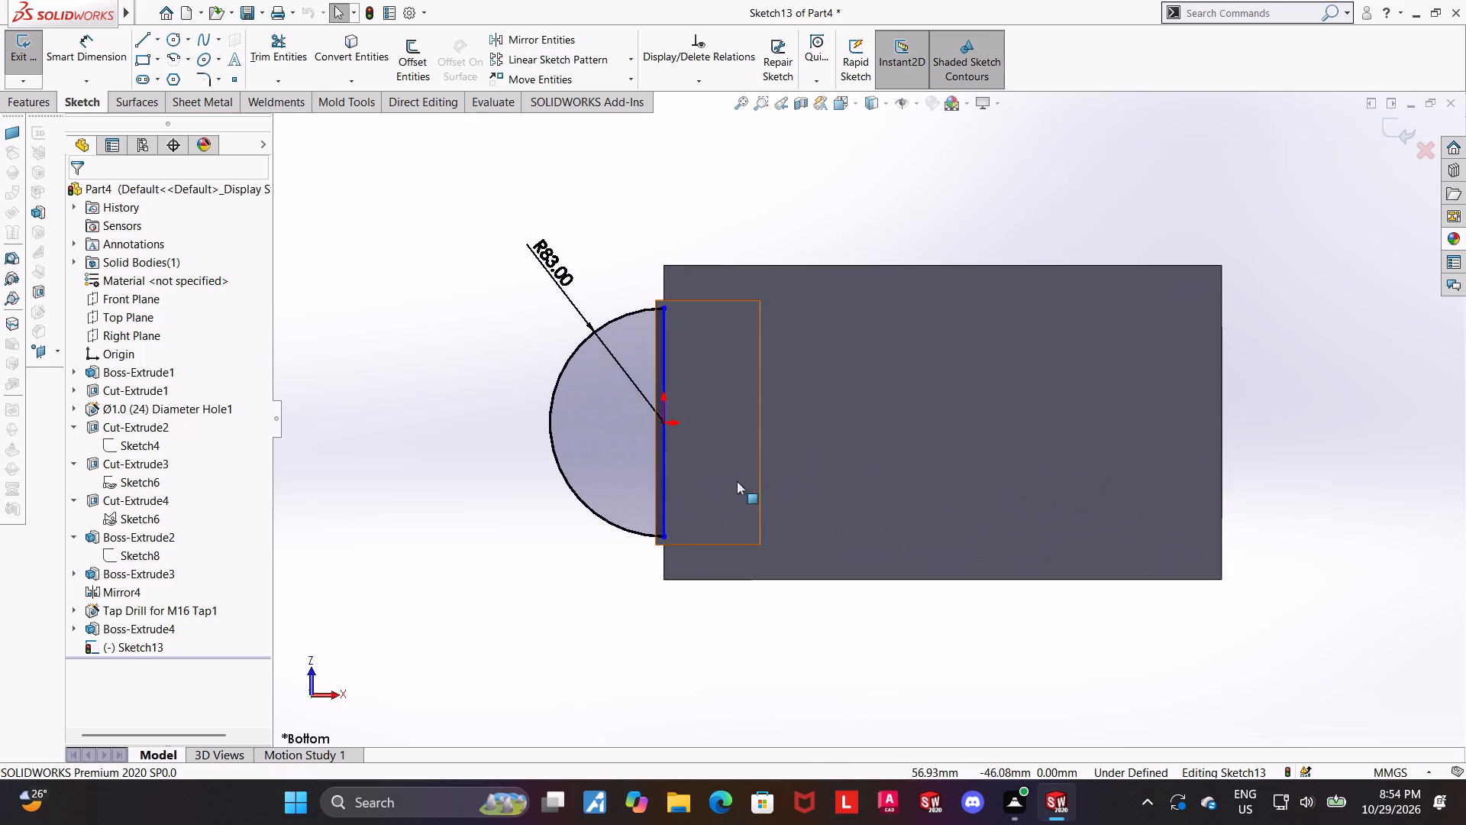
scroll(720, 469, down, 3)
drag(650, 432, 680, 435)
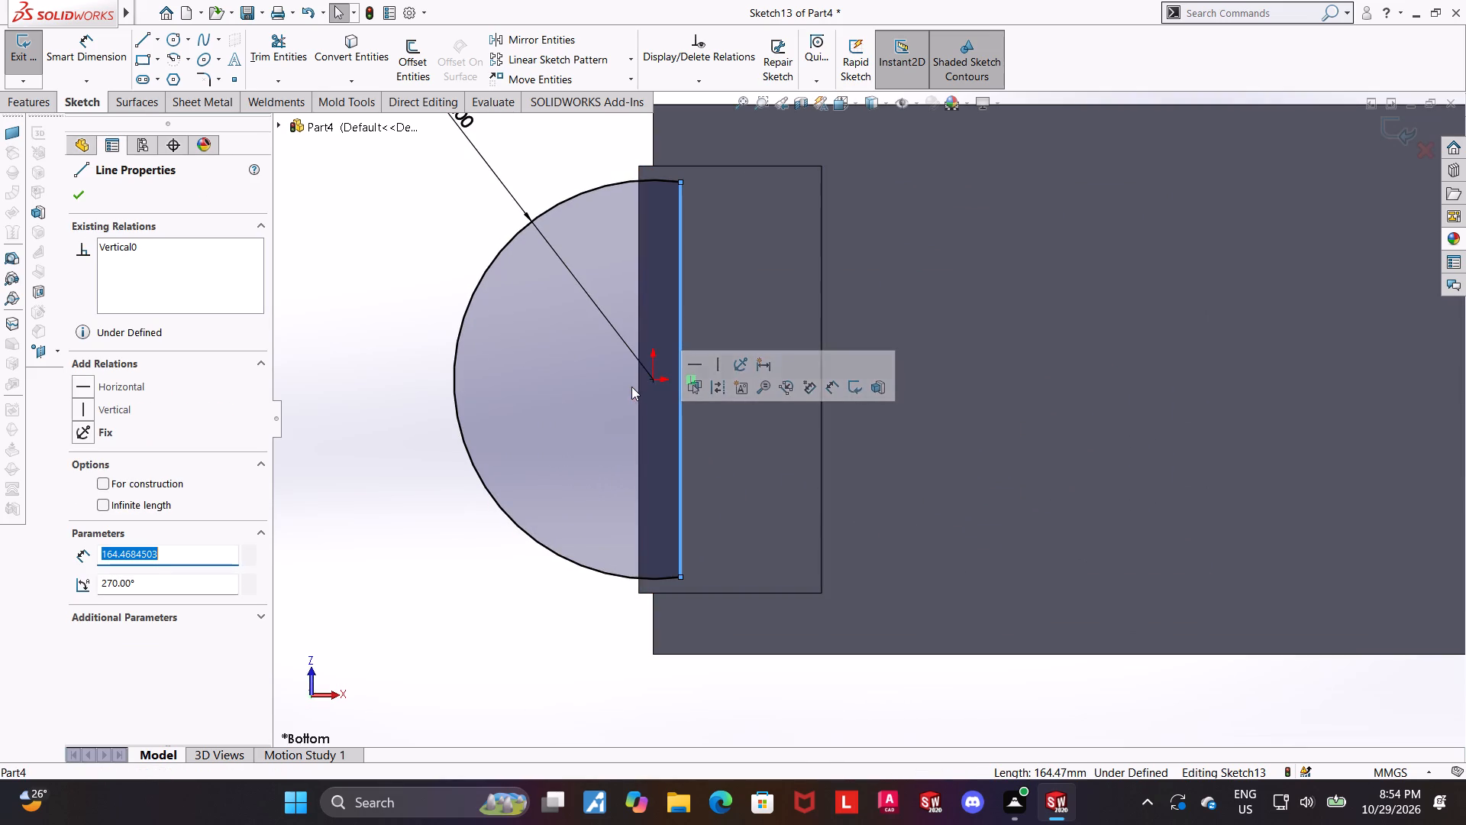
click(652, 383)
ctrl+click(680, 425)
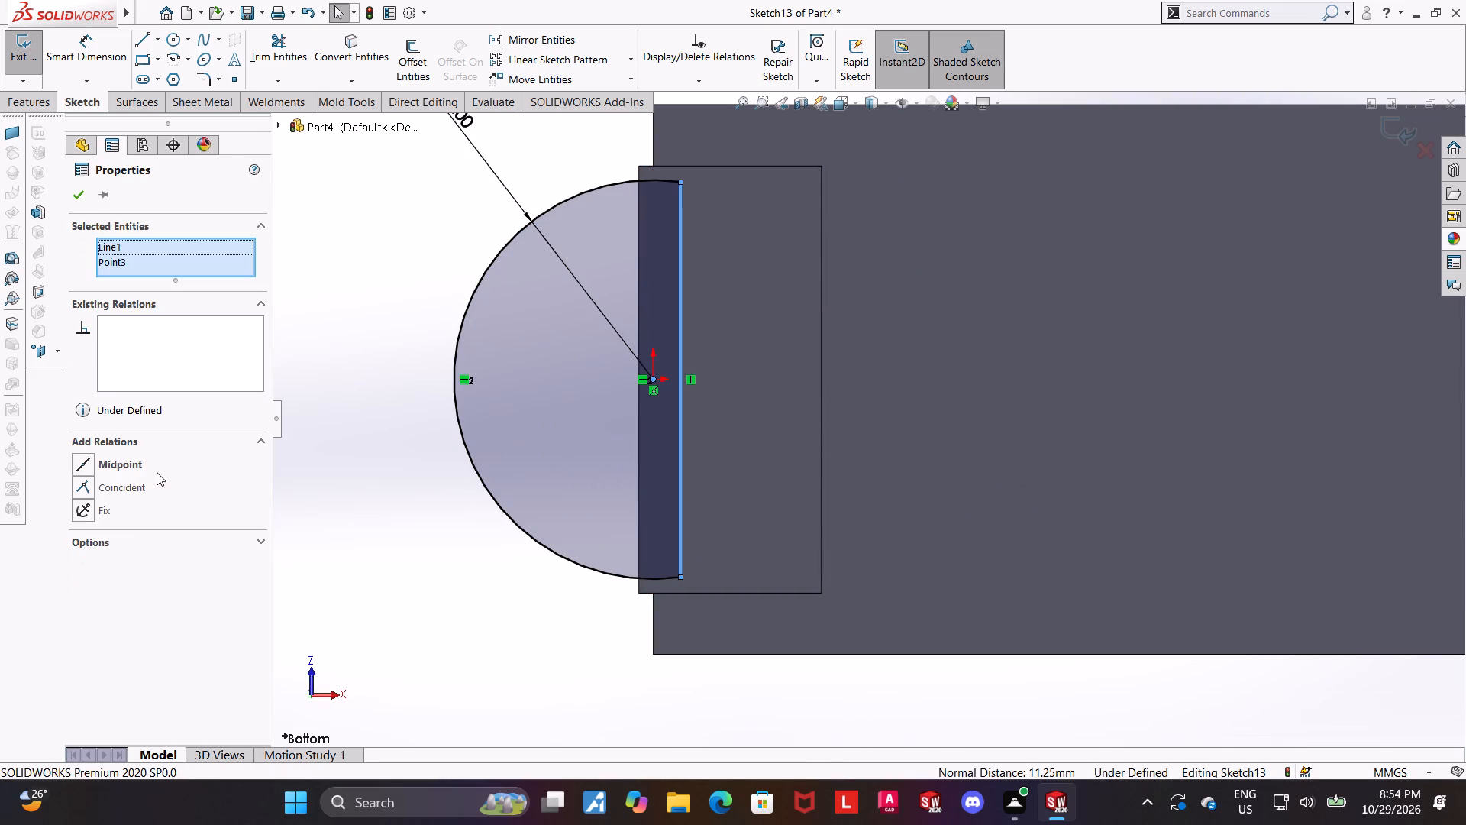
click(86, 480)
scroll(501, 553, up, 3)
click(596, 544)
scroll(1091, 232, down, 4)
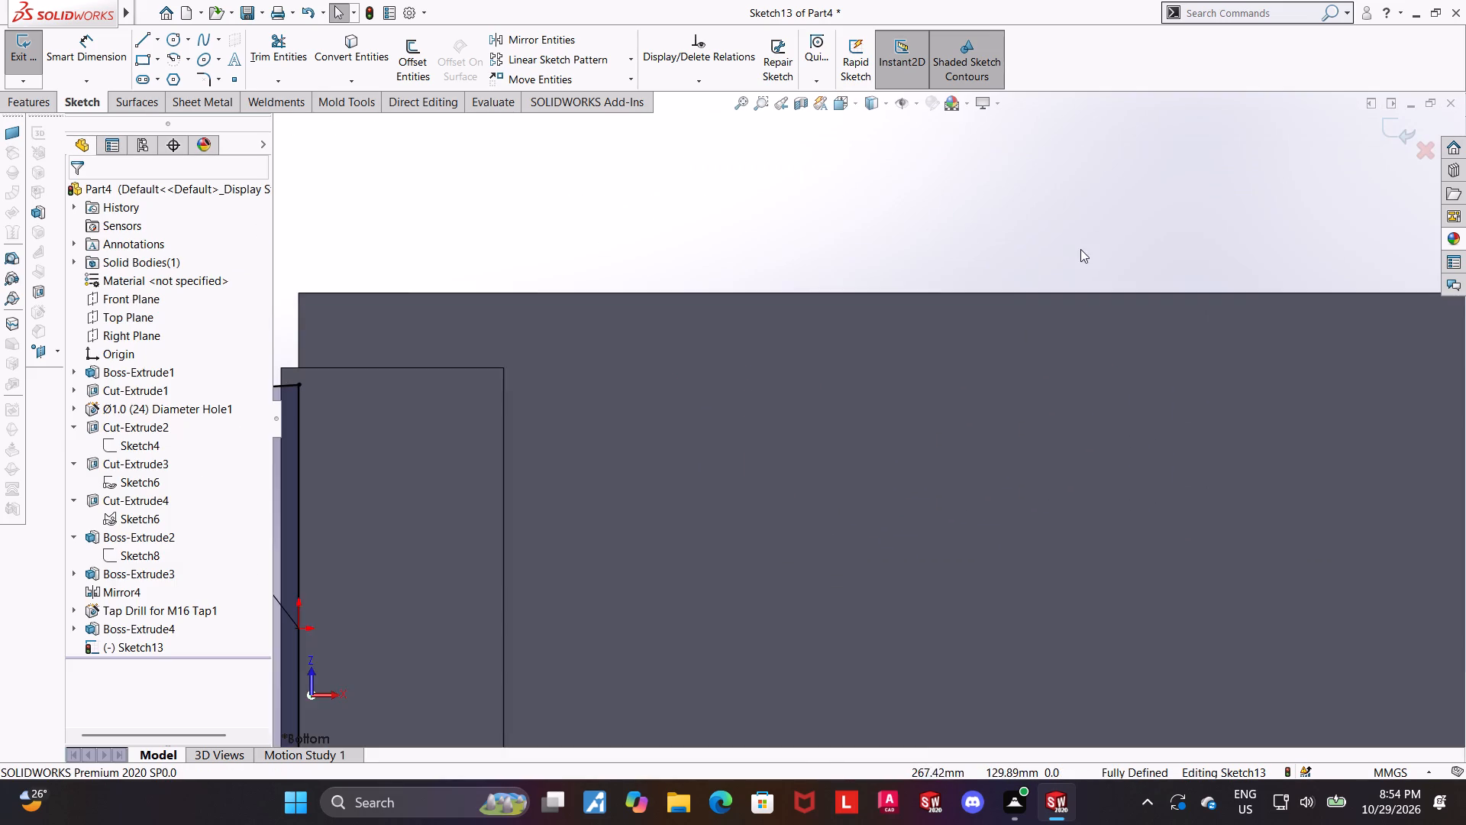
Examine the constrained semicircular profile against the lower section and block from several angles.
middle_click(1080, 252)
scroll(1078, 258, up, 5)
middle_drag(996, 301, 1025, 535)
scroll(1025, 548, up, 4)
scroll(890, 564, down, 3)
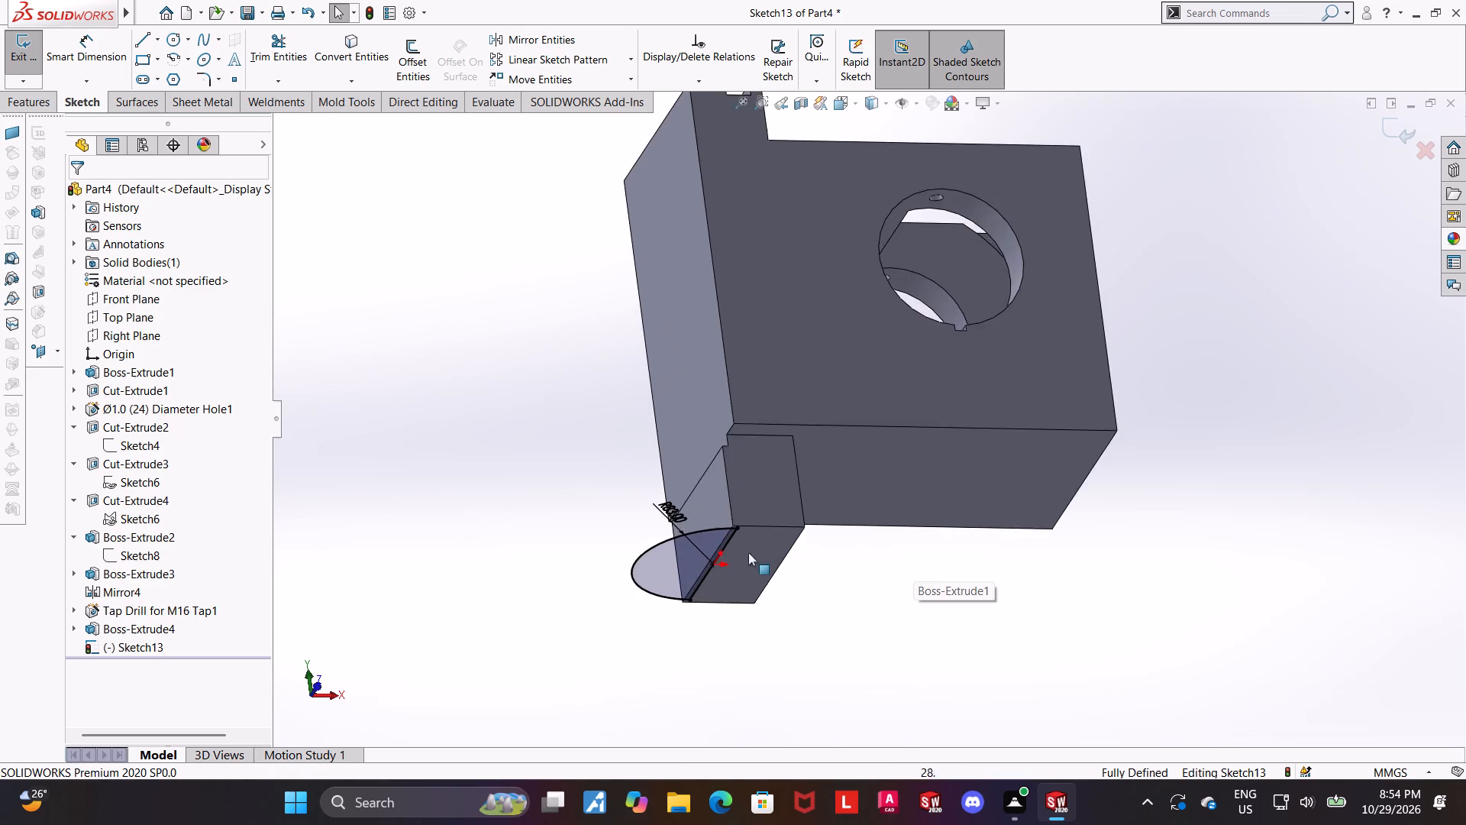
scroll(688, 520, down, 3)
middle_drag(686, 530, 673, 473)
scroll(680, 466, up, 1)
scroll(699, 348, down, 1)
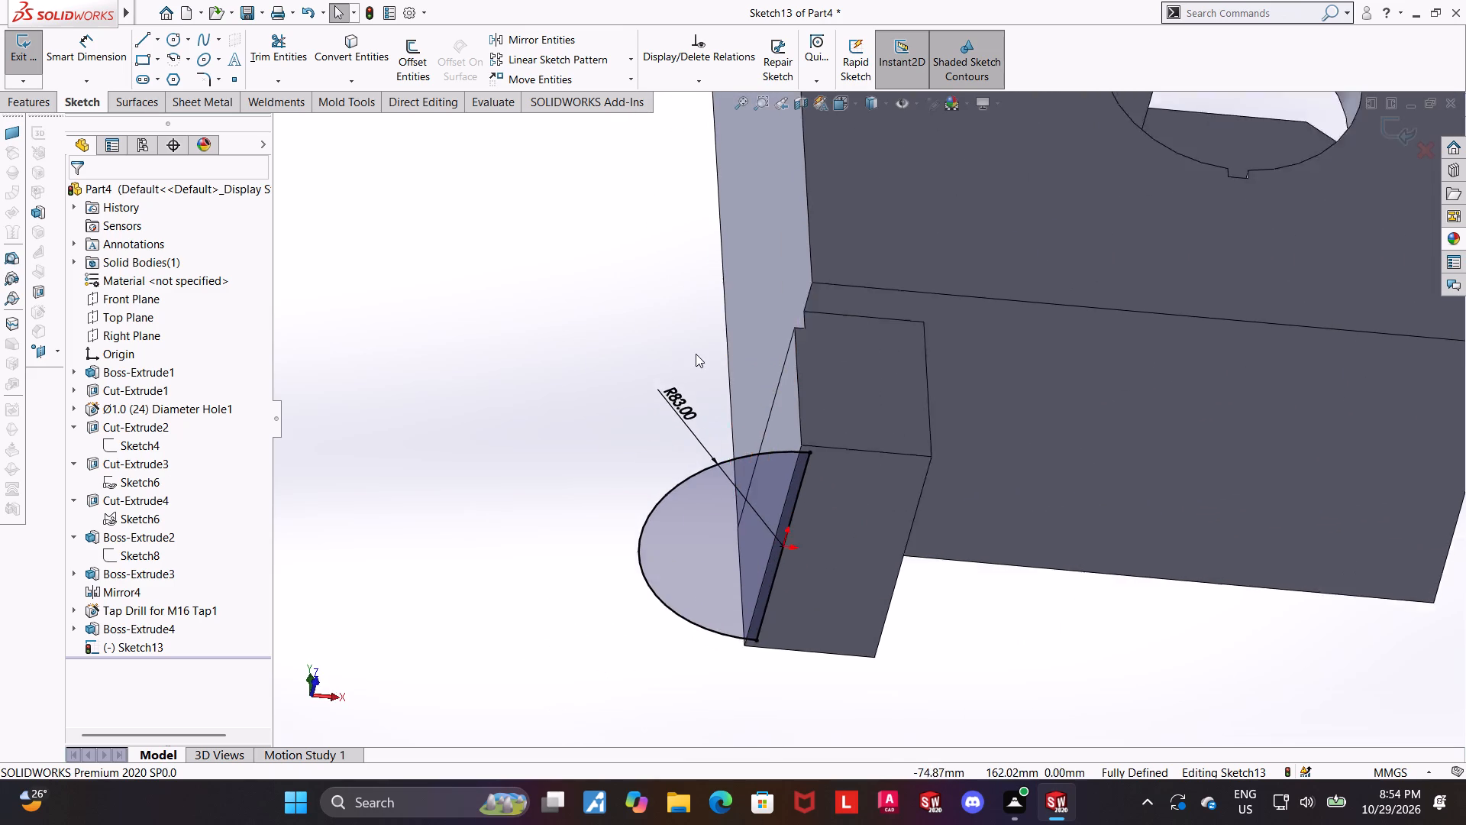
scroll(696, 354, down, 2)
scroll(757, 375, up, 1)
Exit the sketch and extrude the semicircular profile 89 mm blind in the reversed direction, upward along the lower section, with merged result.
click(1383, 121)
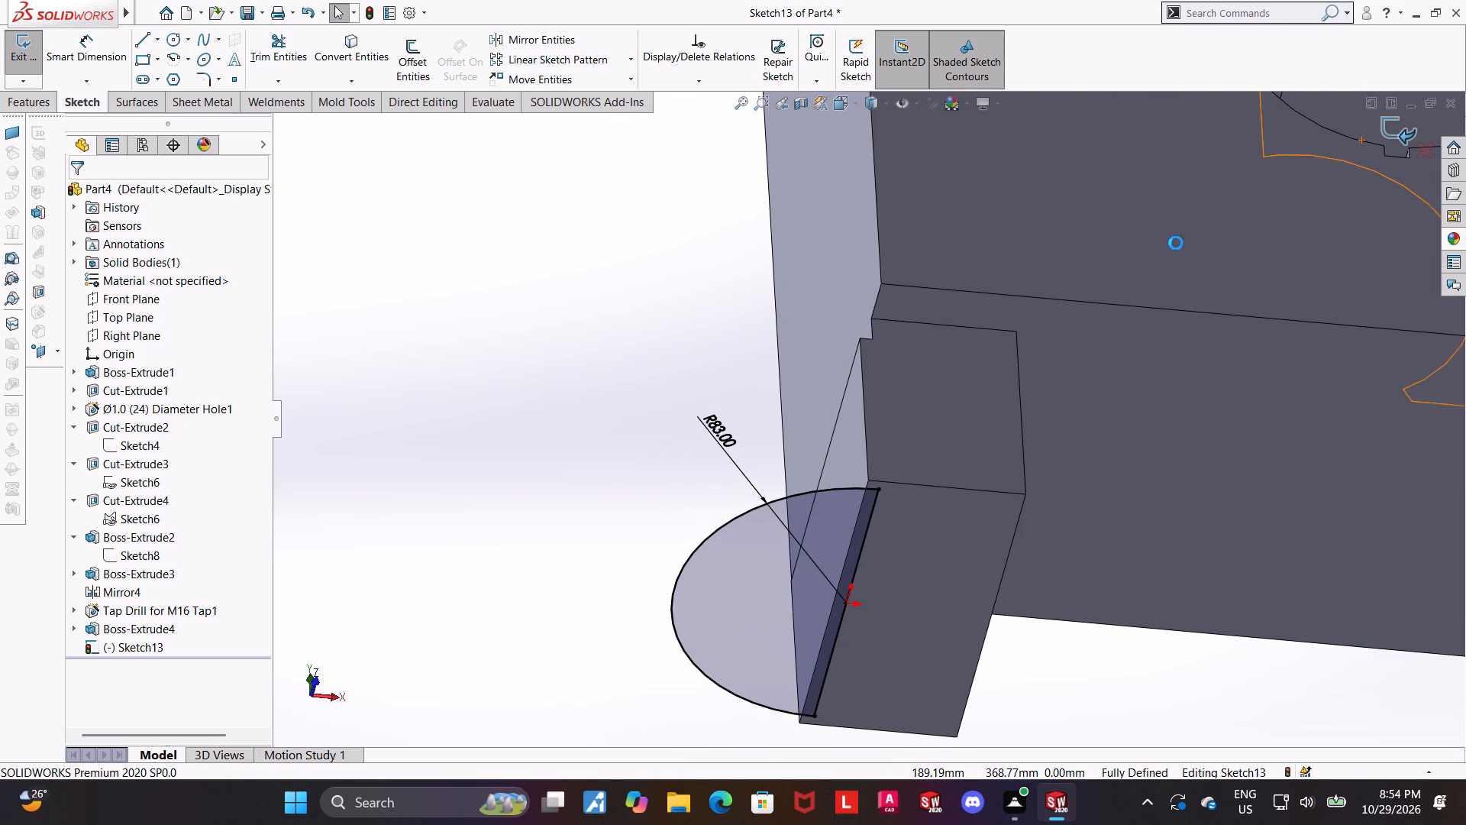
scroll(657, 487, up, 1)
middle_drag(894, 448, 898, 561)
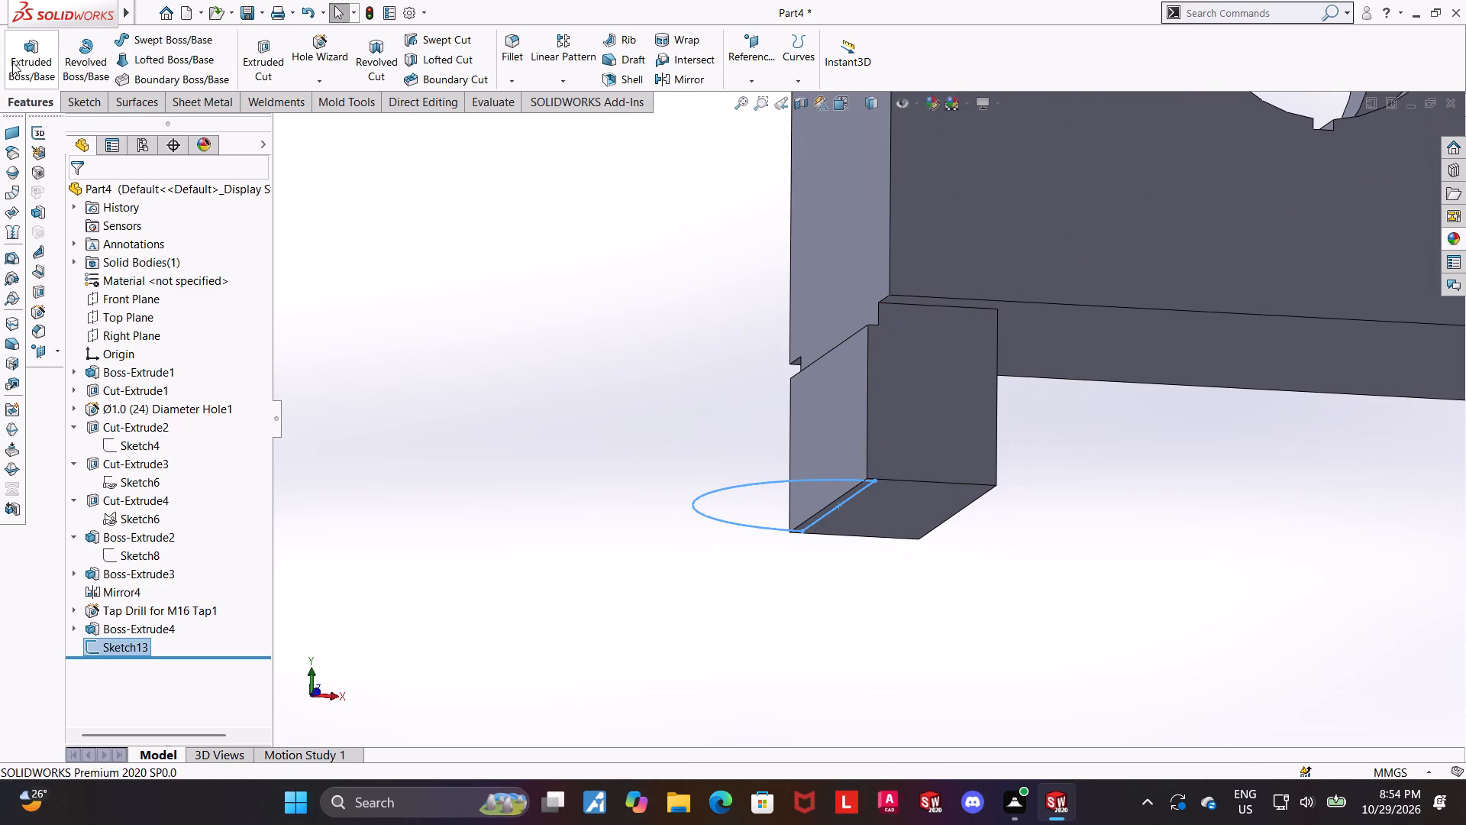
click(12, 62)
middle_drag(497, 312, 540, 349)
click(73, 299)
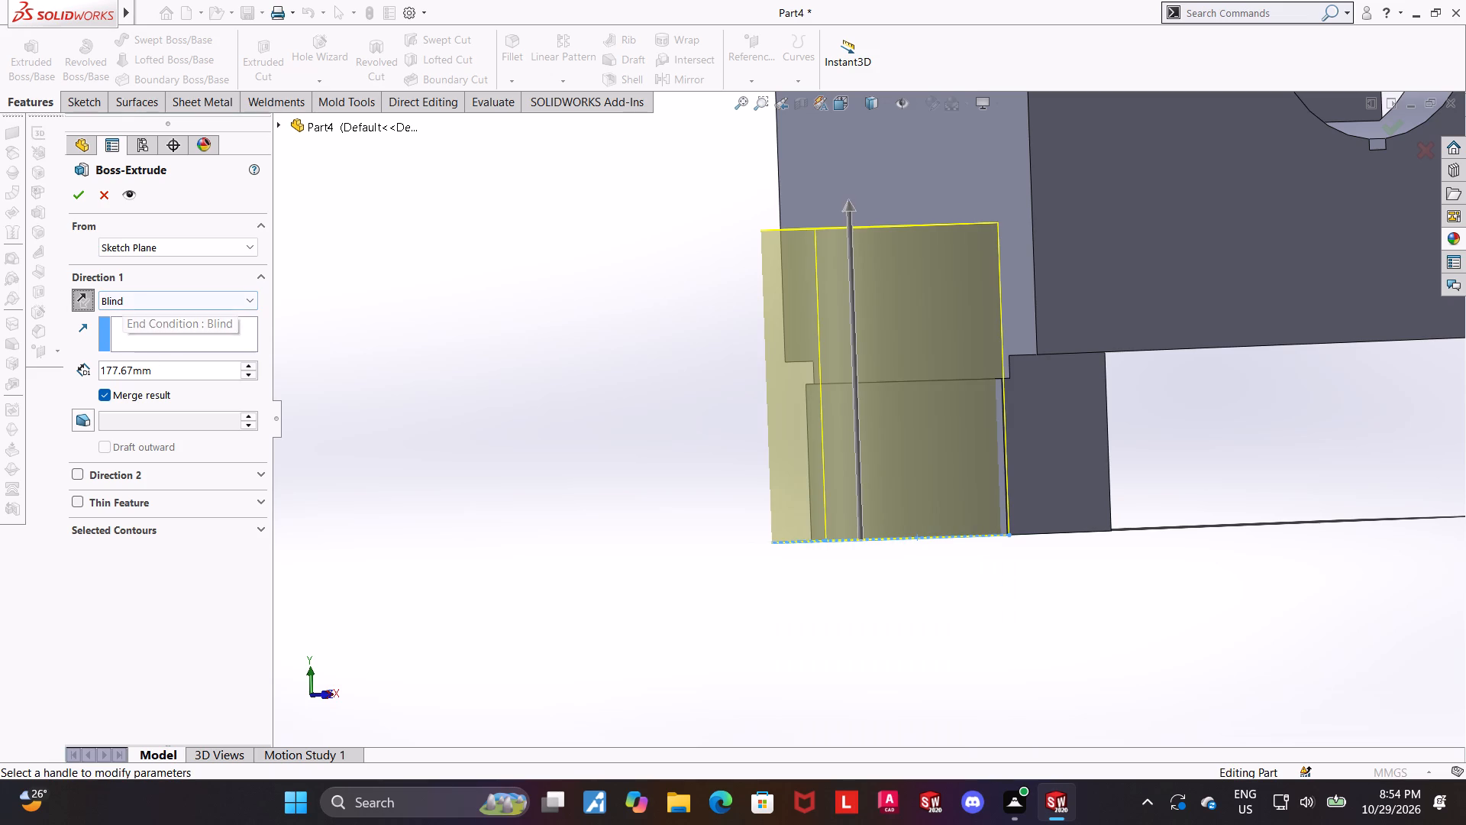
drag(180, 366, 0, 380)
text(89)
key(Return)
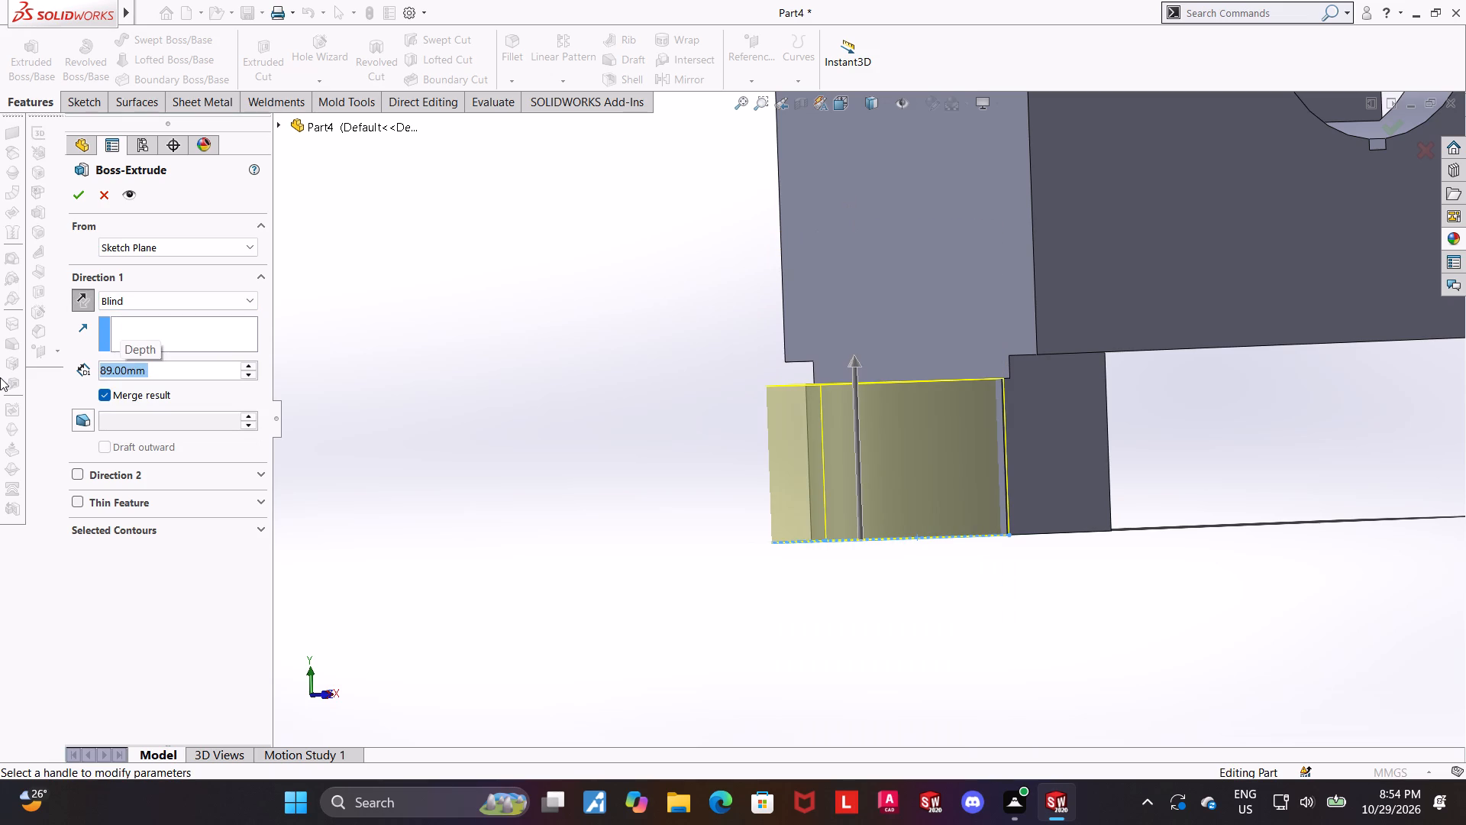
click(79, 194)
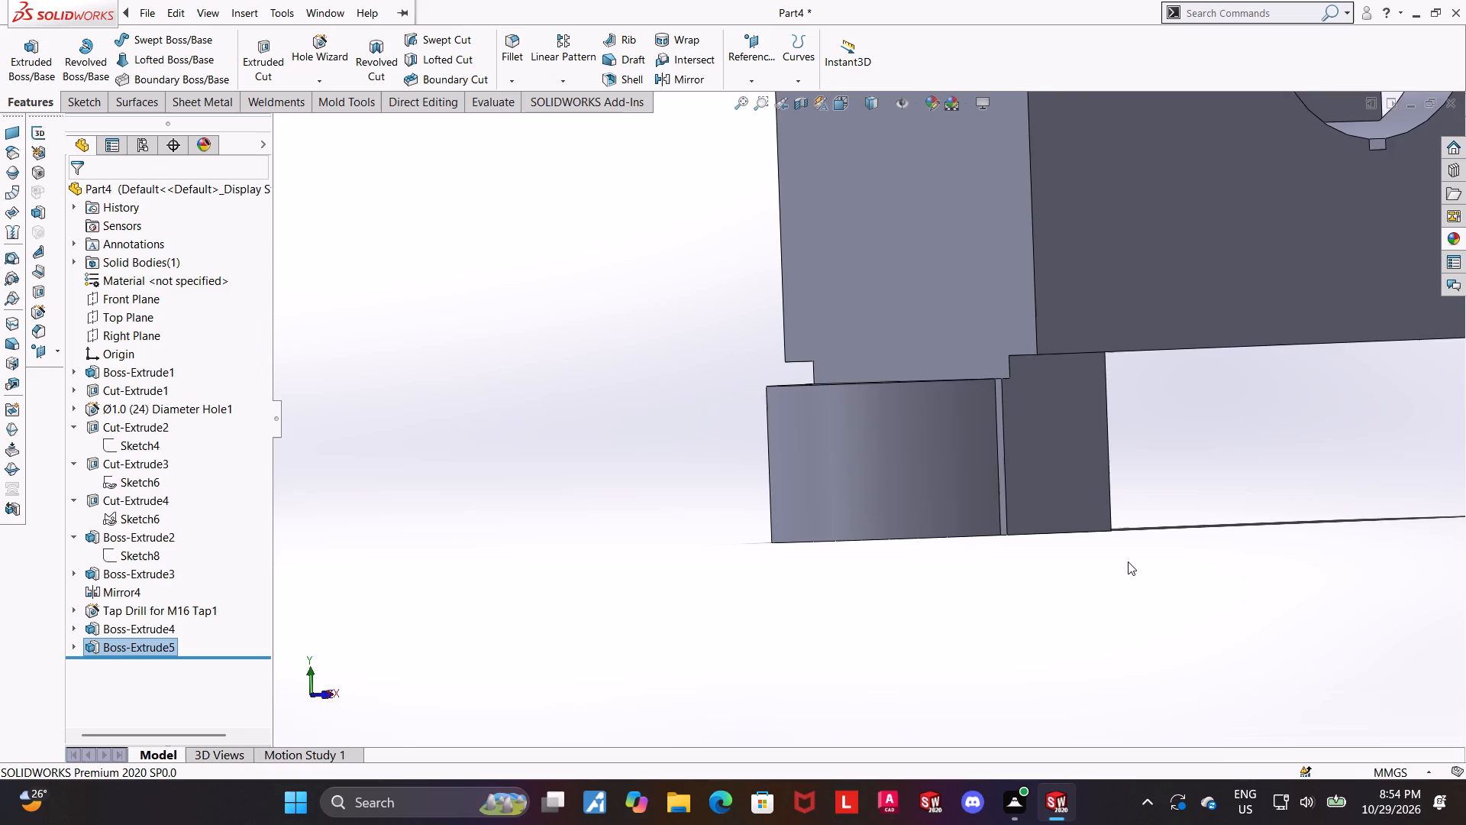
Fillet the two vertical edges where the semicircular boss meets the lower section with a 12 mm symmetric radius.
middle_drag(1128, 561, 1117, 547)
scroll(1012, 500, down, 3)
middle_drag(1072, 500, 1080, 503)
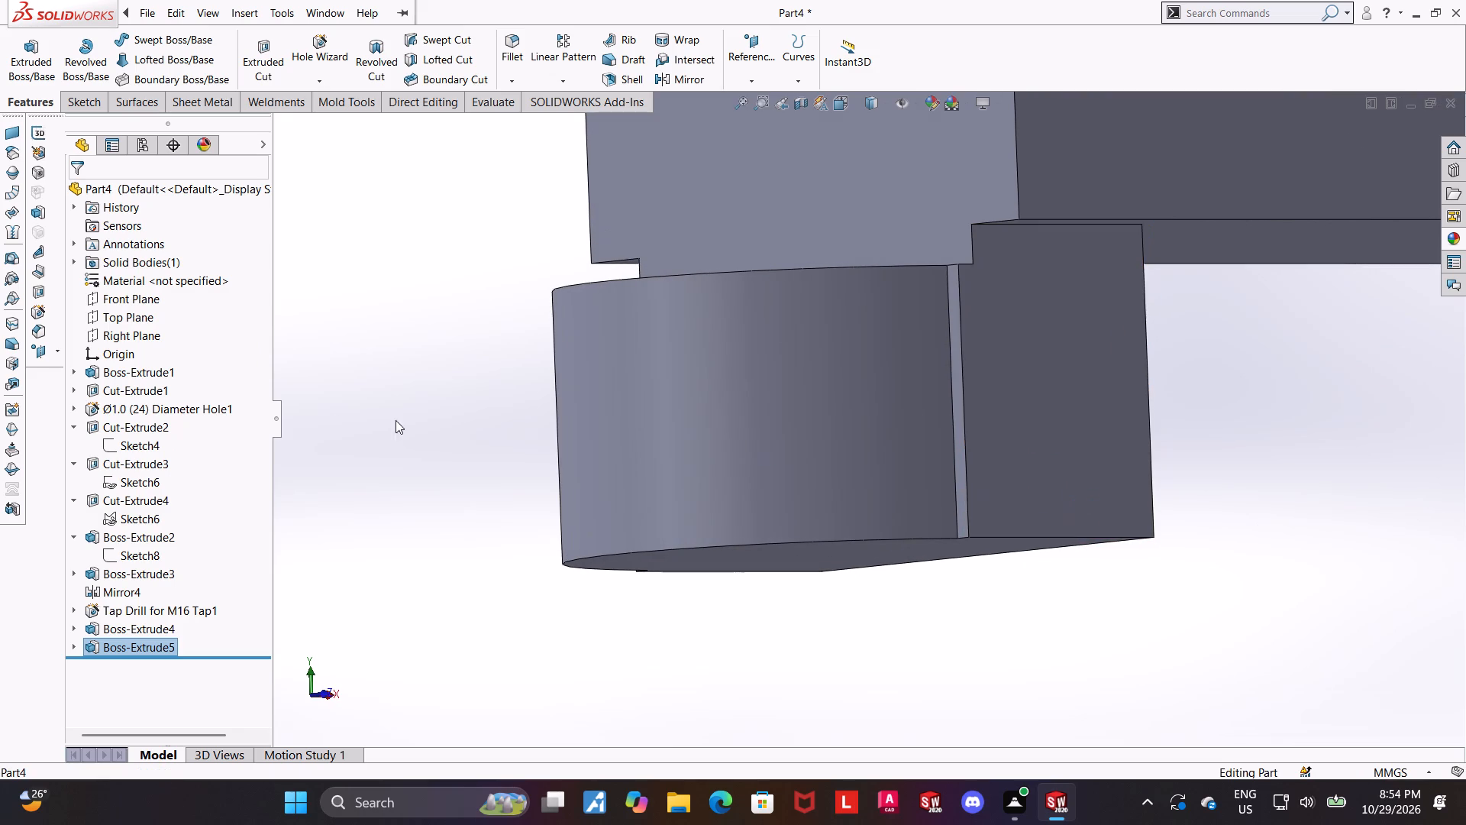
click(502, 53)
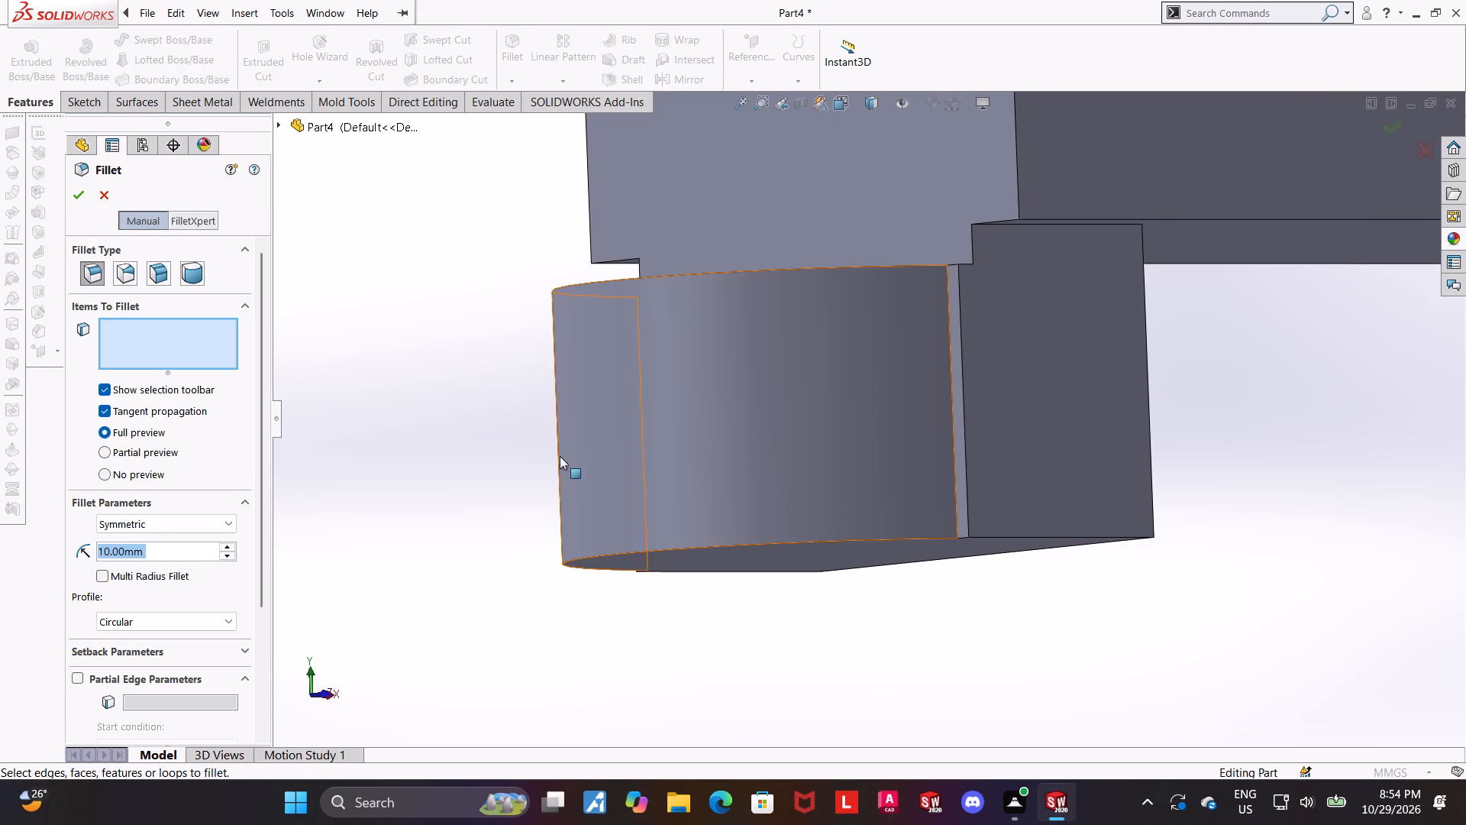
text(12)
key(Return)
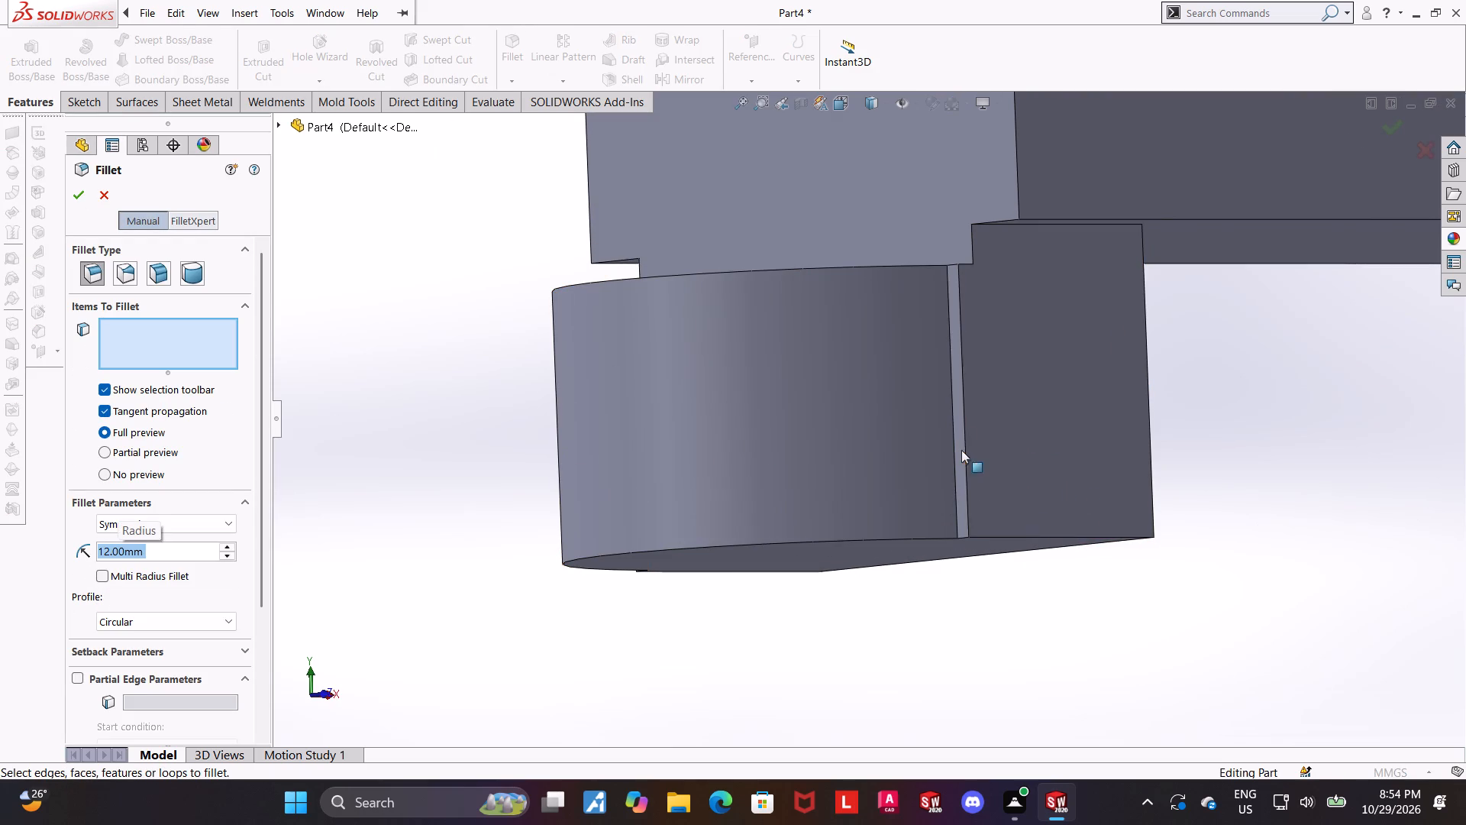
click(954, 445)
middle_drag(817, 496, 971, 520)
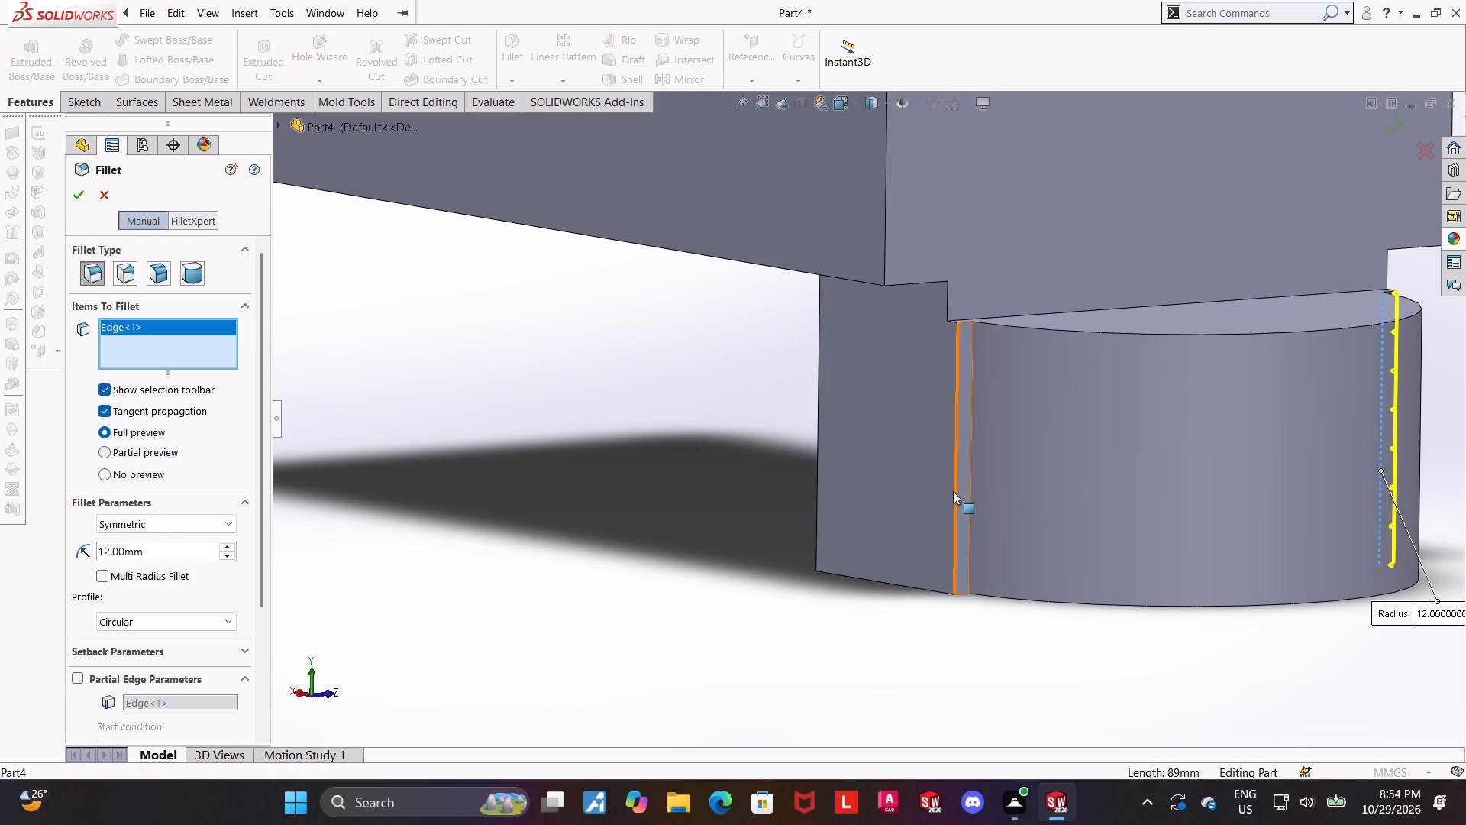
click(971, 479)
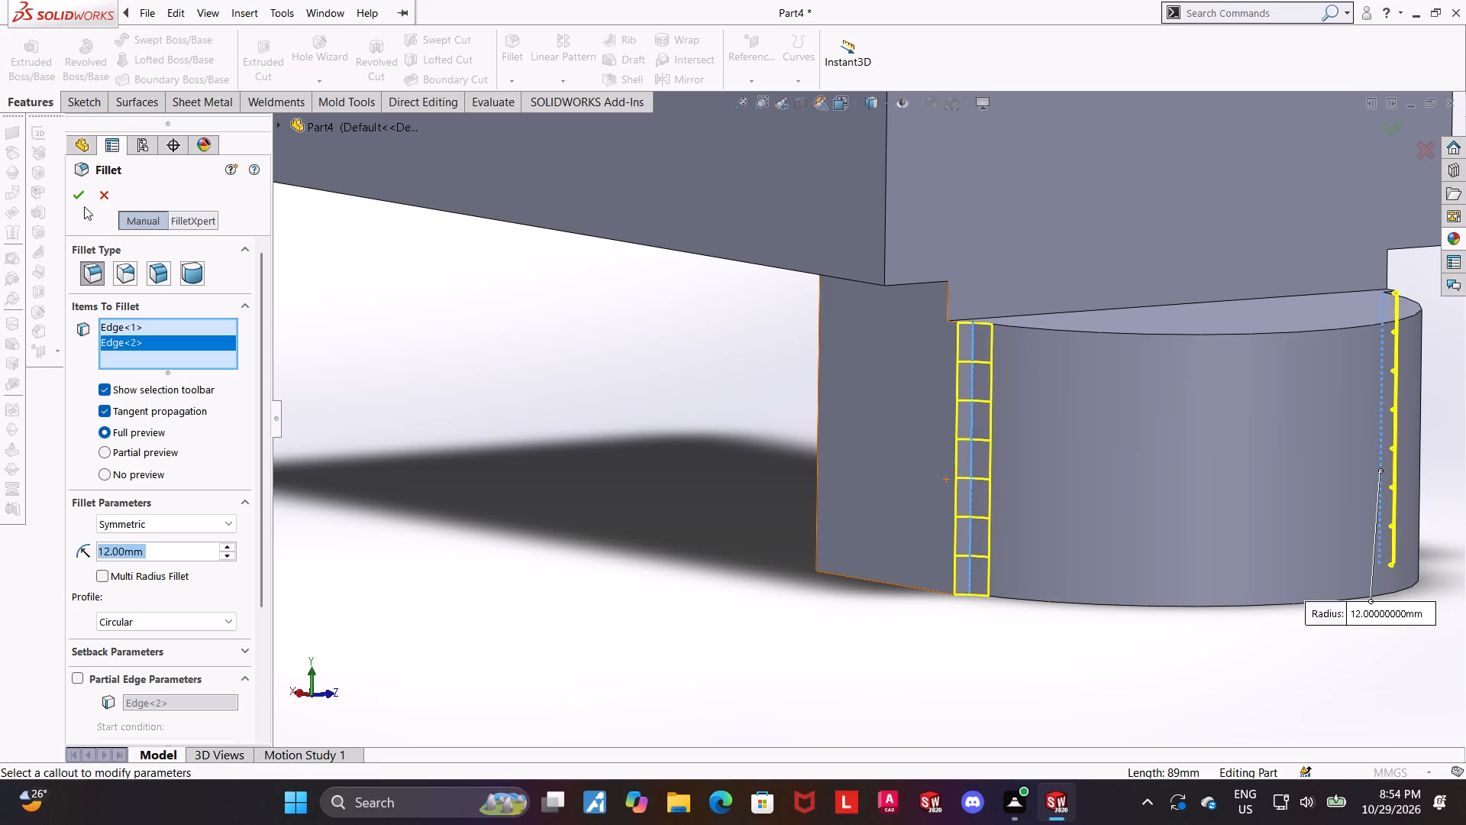
click(82, 199)
Examine the filleted semicircular boss and its junction with the lower section and block.
scroll(412, 445, up, 4)
middle_drag(951, 472, 751, 477)
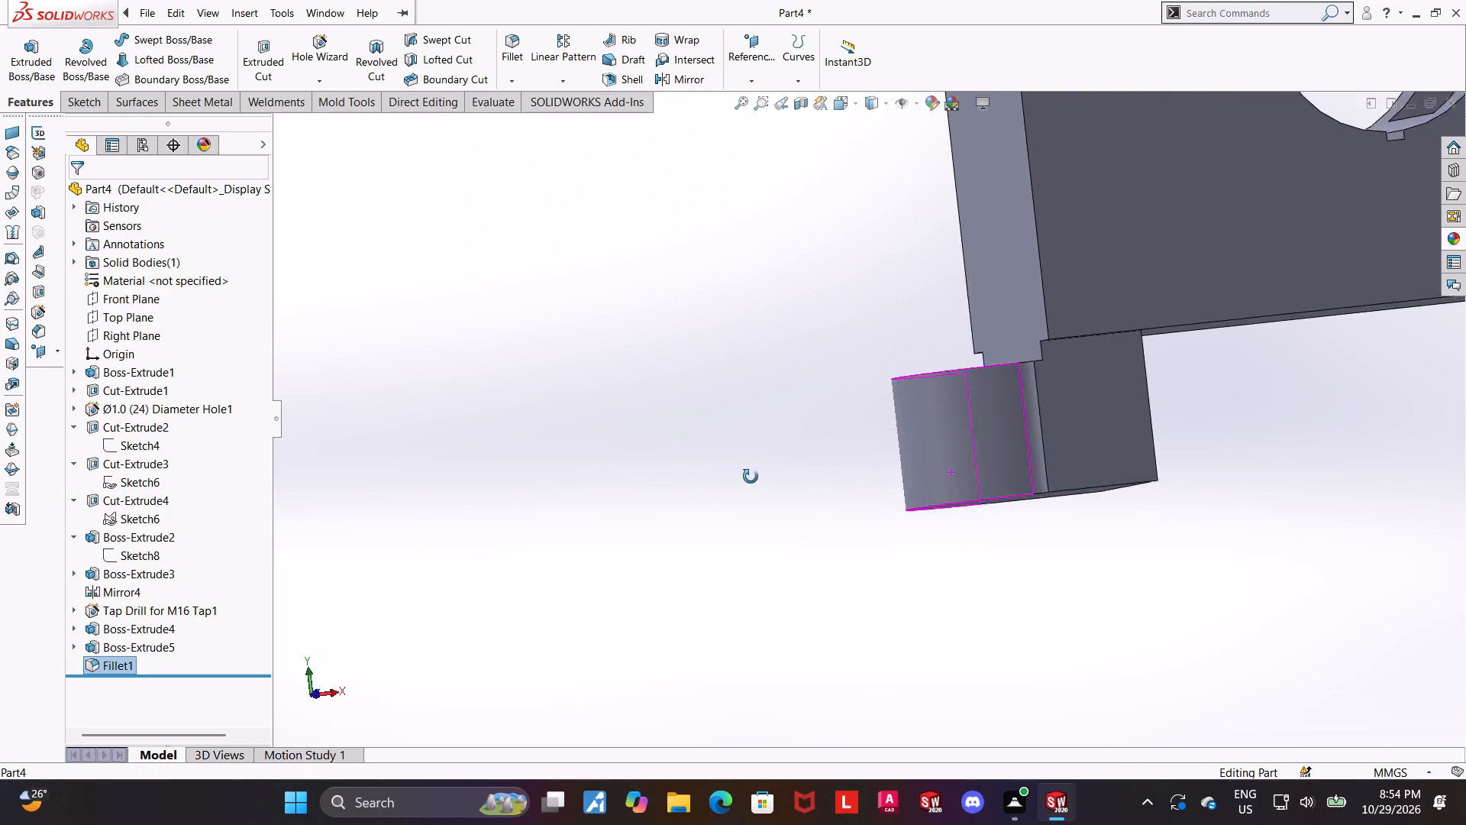
middle_drag(751, 477, 835, 493)
scroll(1285, 430, down, 2)
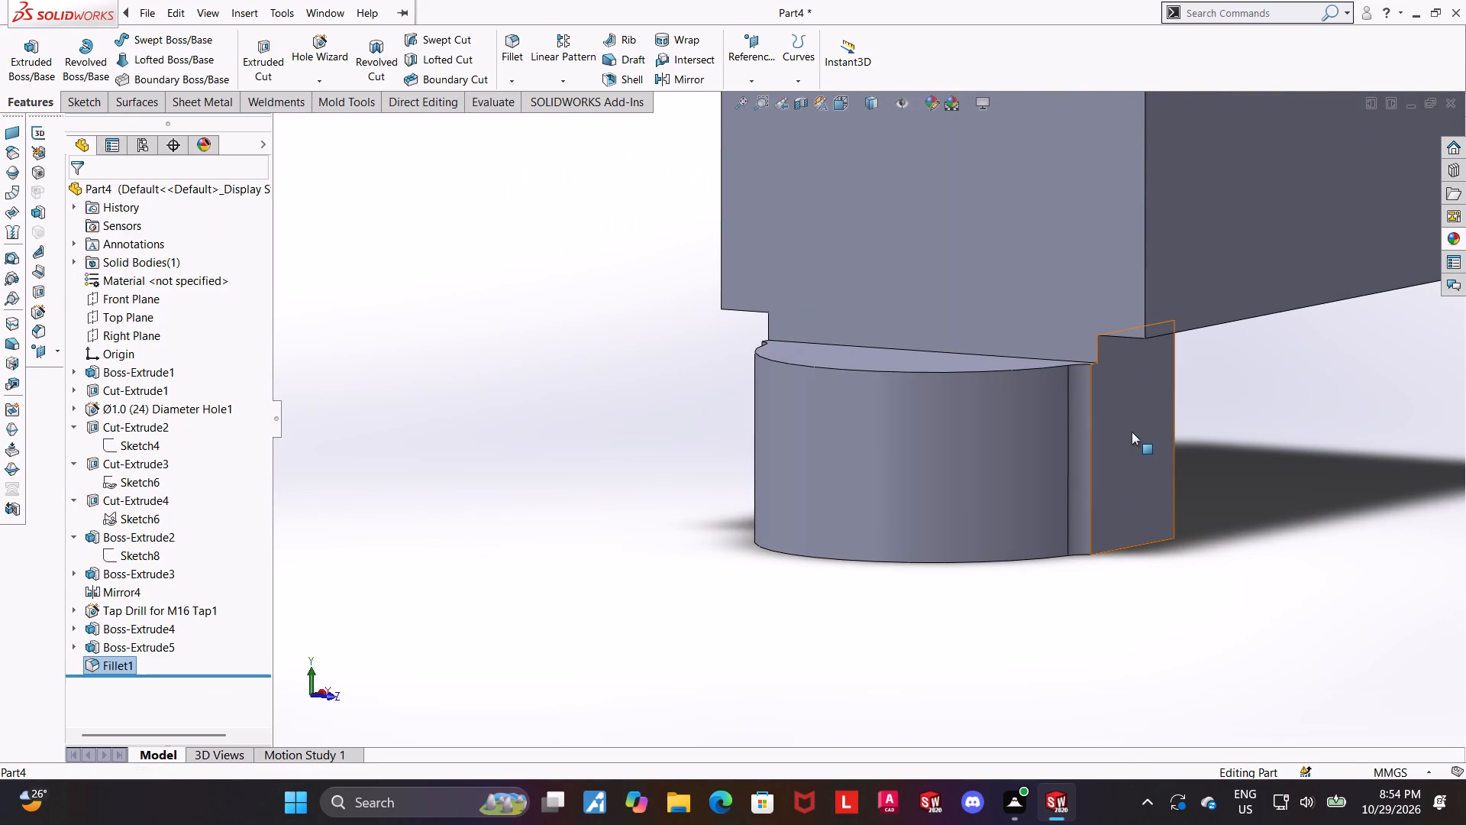
middle_drag(1100, 416, 1037, 280)
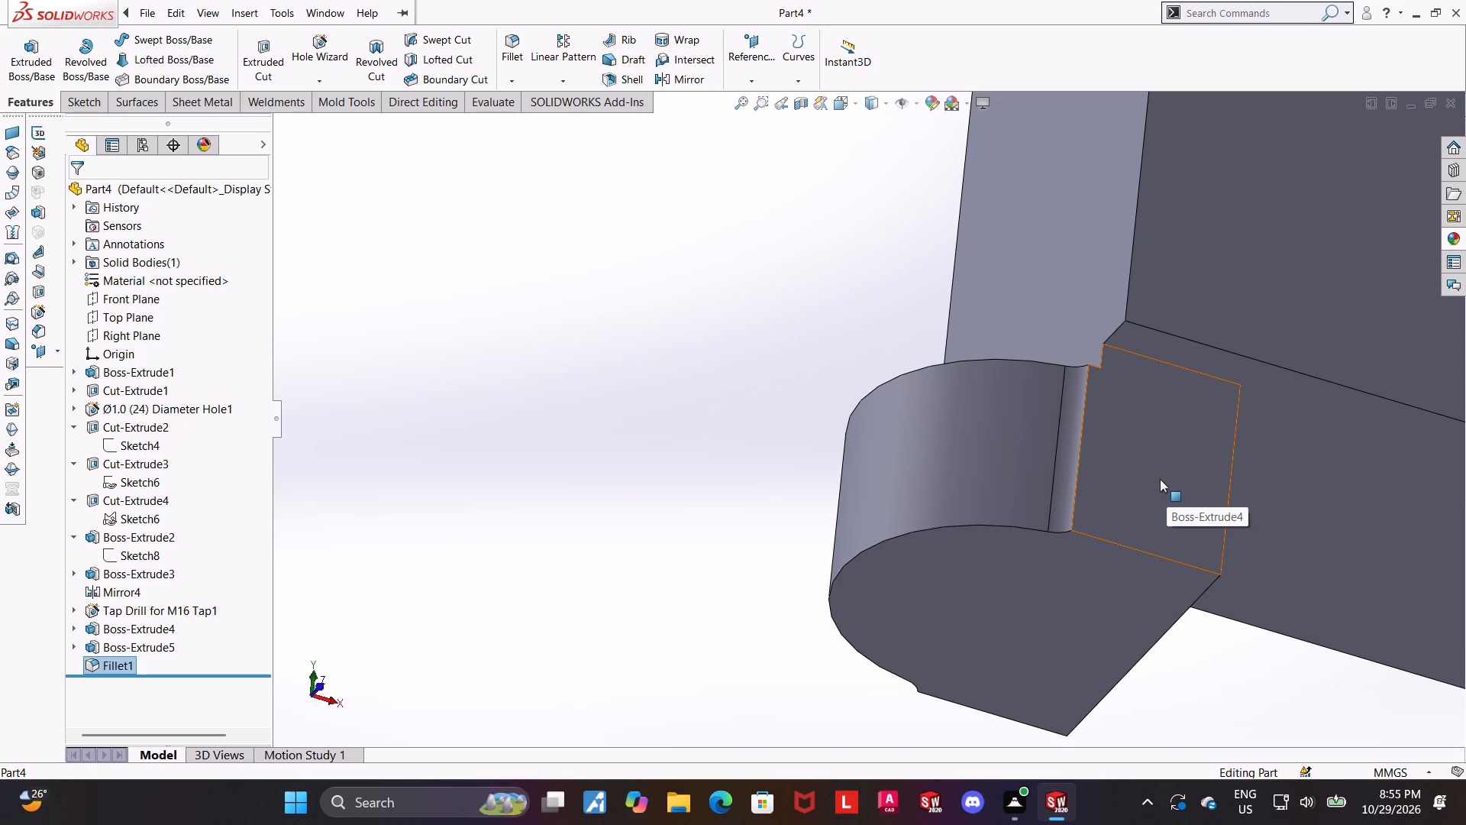
scroll(1156, 471, up, 3)
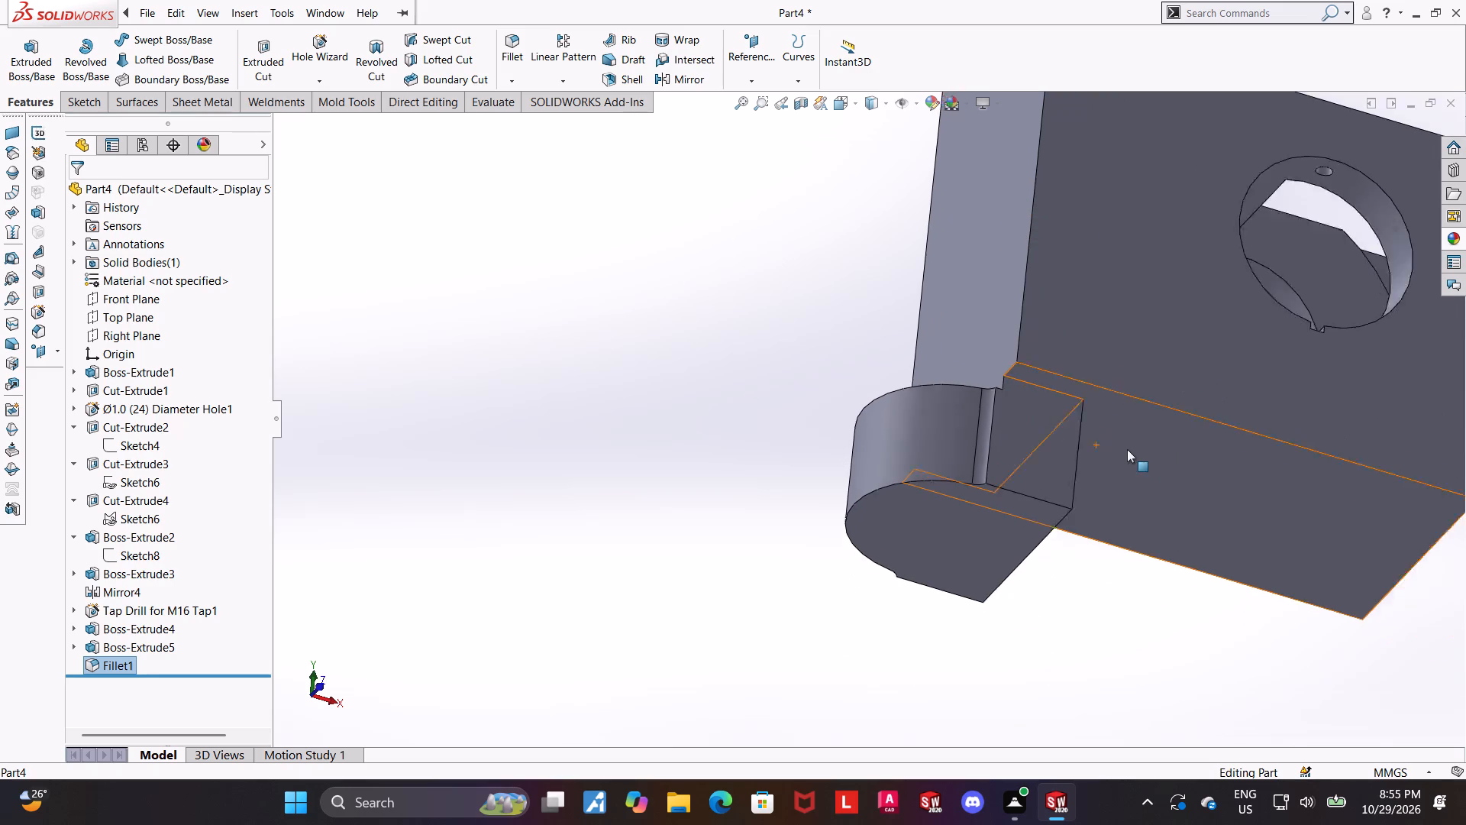
scroll(1127, 449, up, 1)
middle_drag(1100, 435, 1097, 324)
key(Escape)
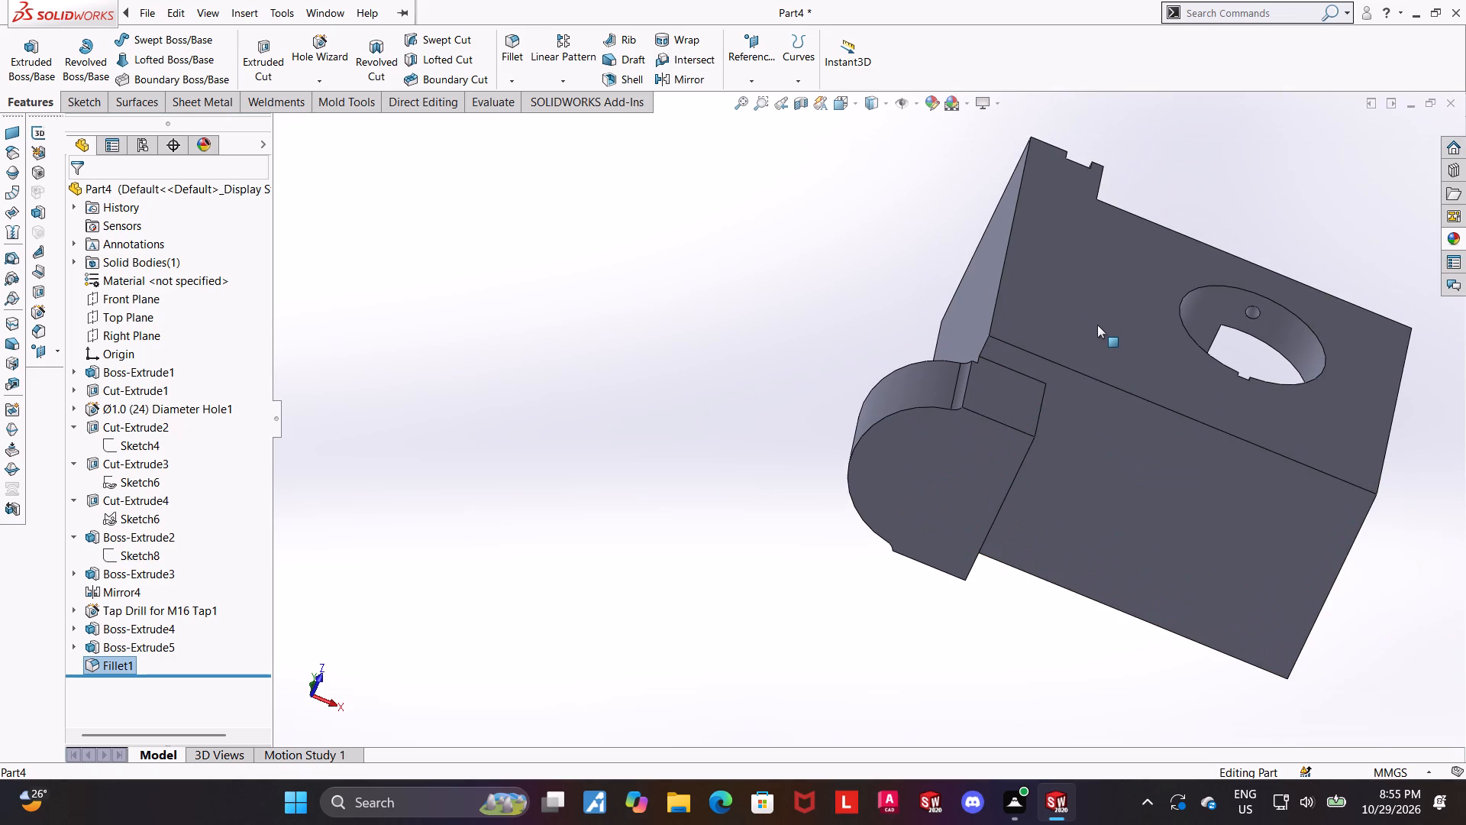
middle_drag(1082, 351, 1074, 471)
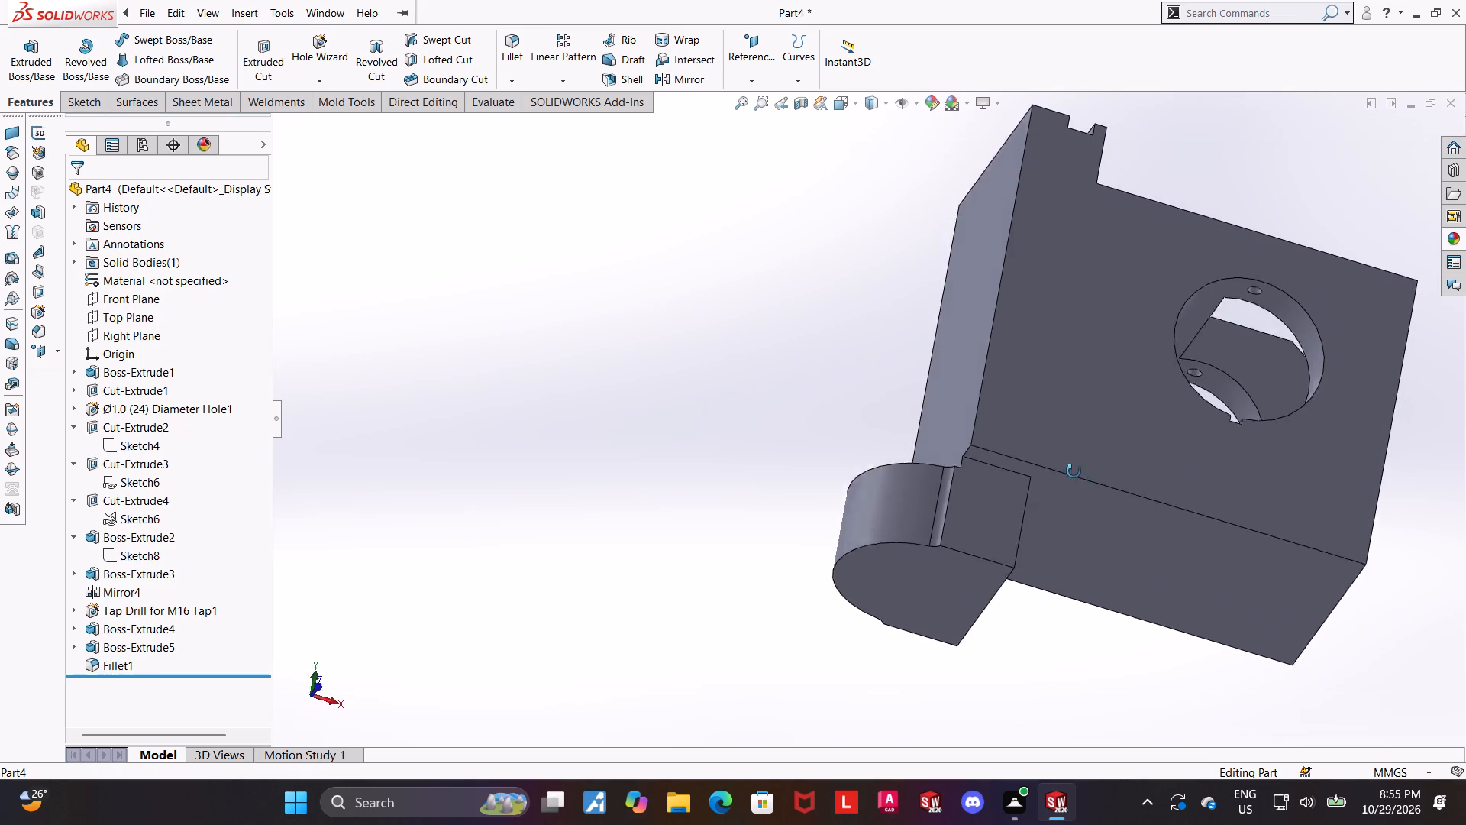
middle_drag(1074, 471, 1074, 550)
Measure the distance between the lower section's bottom face and the block's top face.
click(499, 110)
click(167, 57)
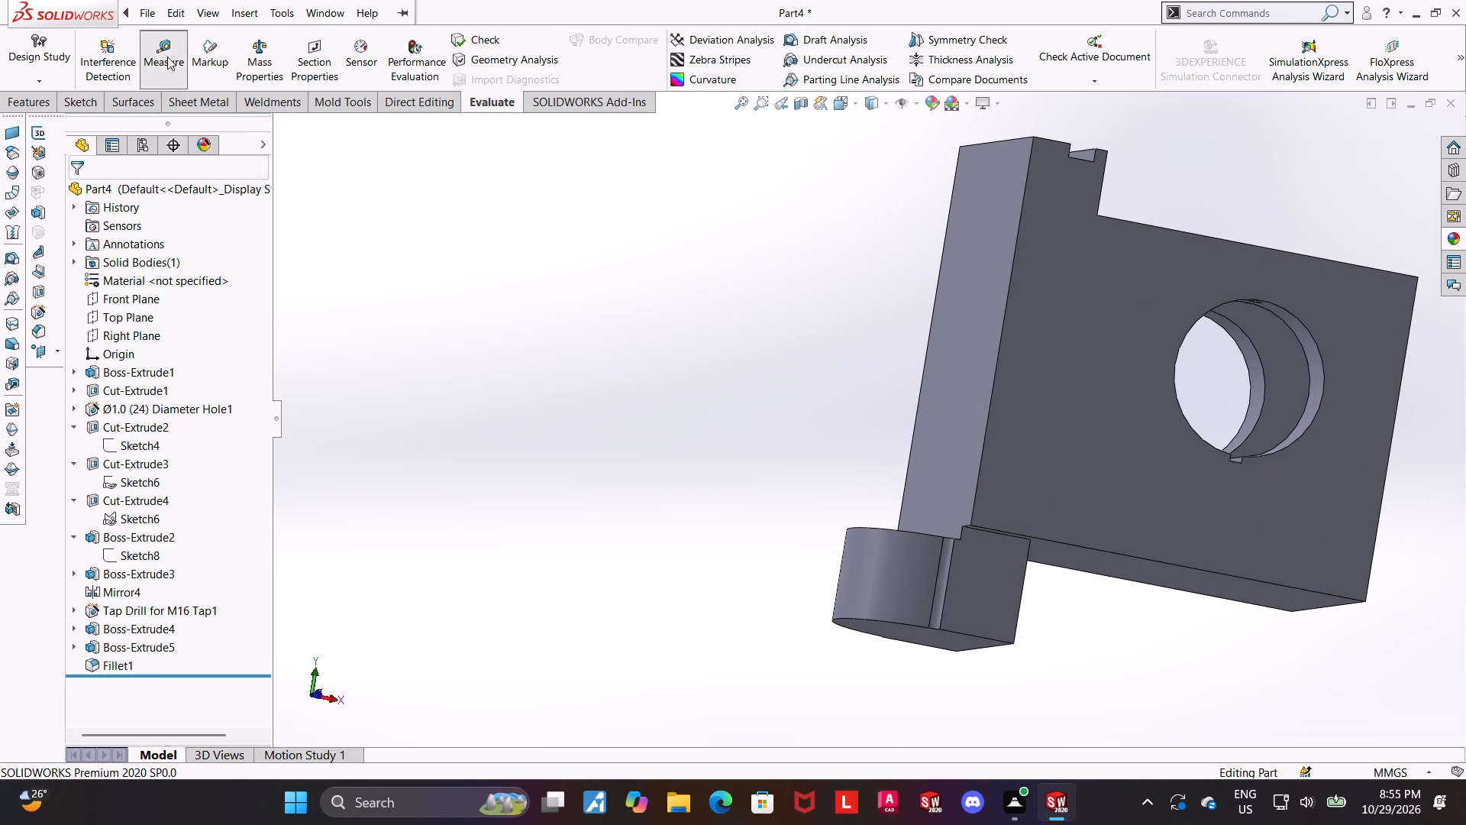
middle_drag(784, 513, 778, 435)
click(862, 566)
middle_drag(959, 220, 965, 494)
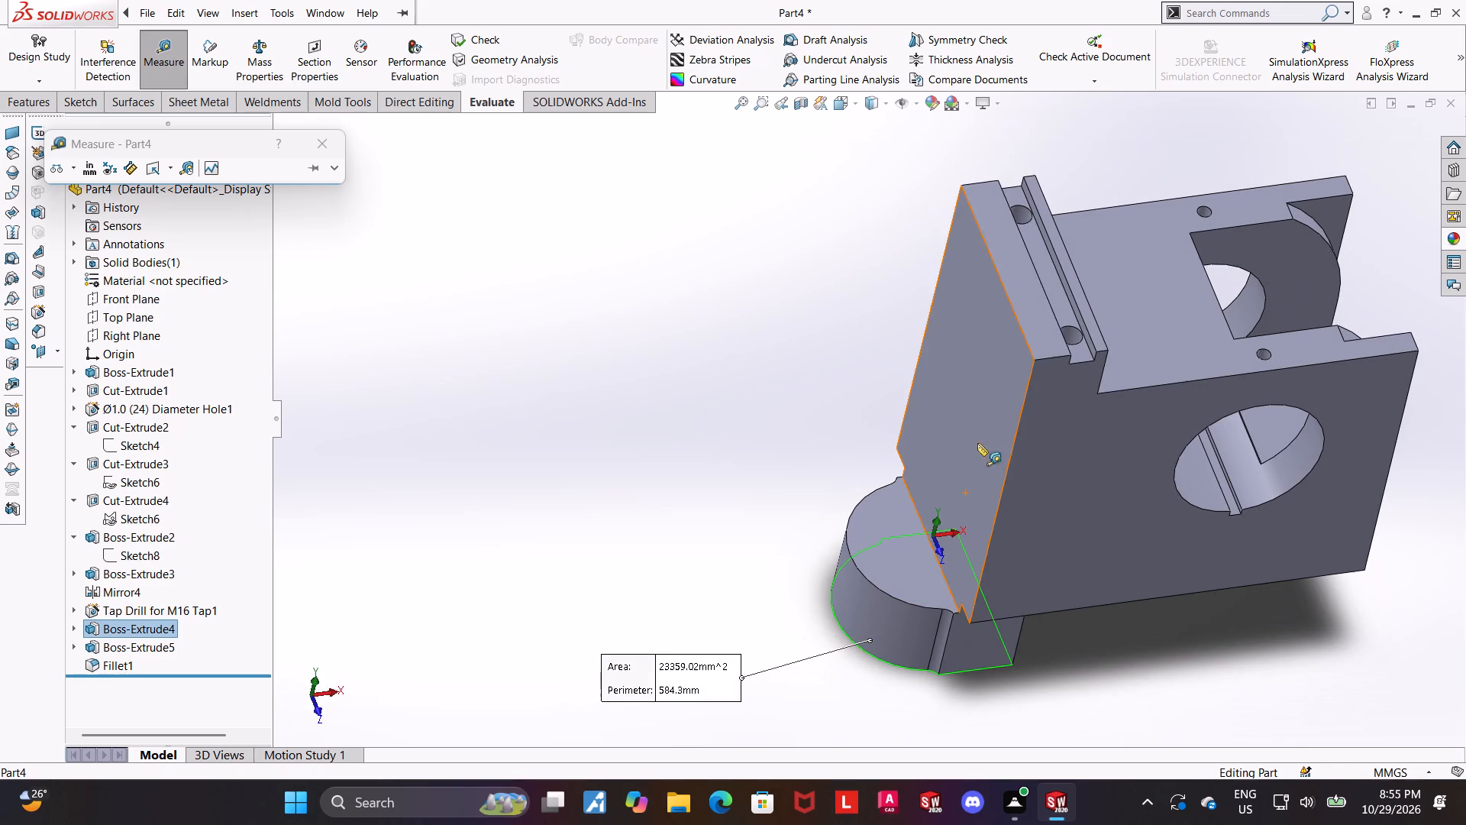
click(1017, 303)
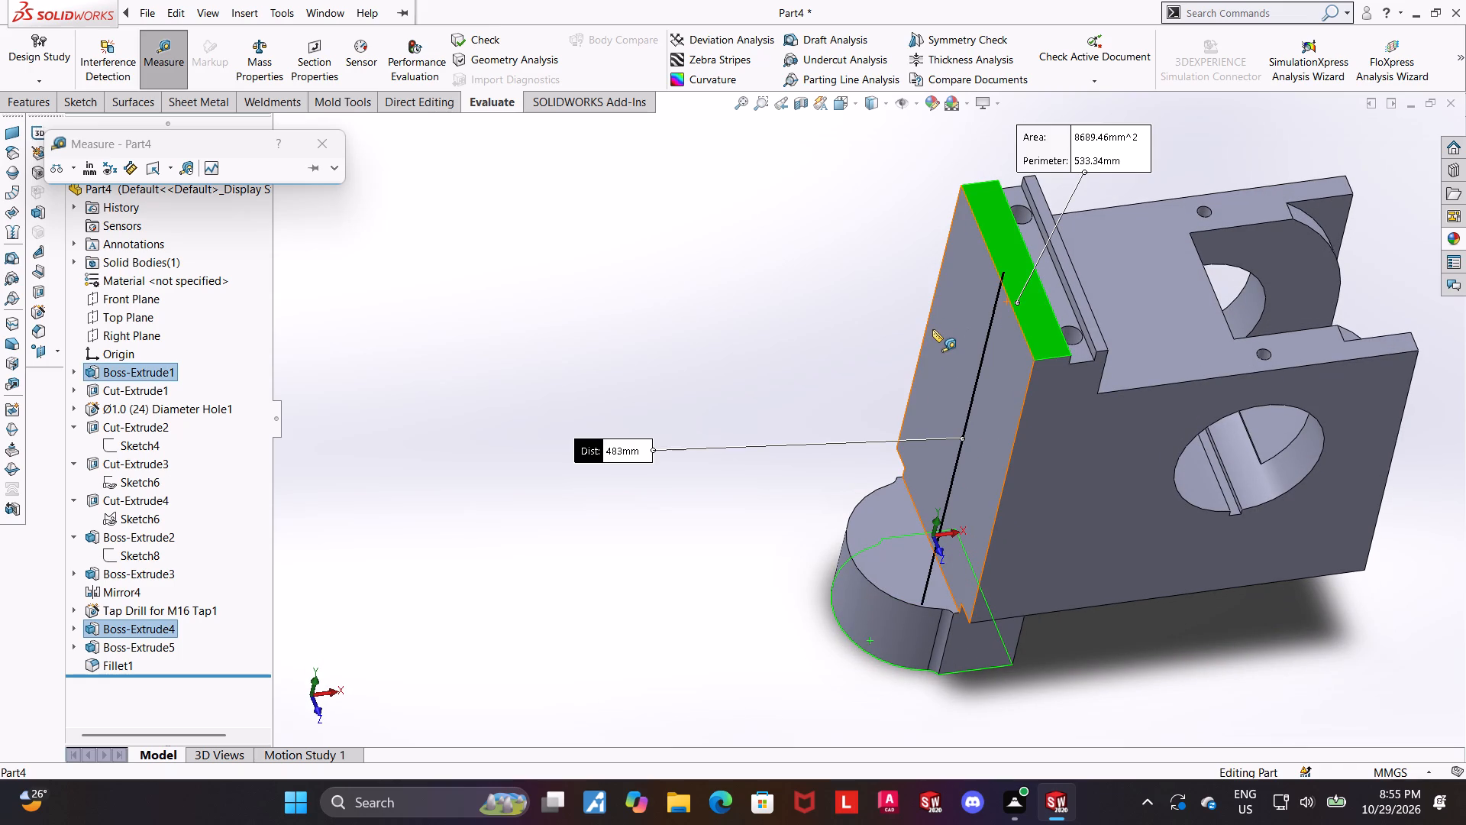
scroll(944, 439, up, 1)
key(Escape)
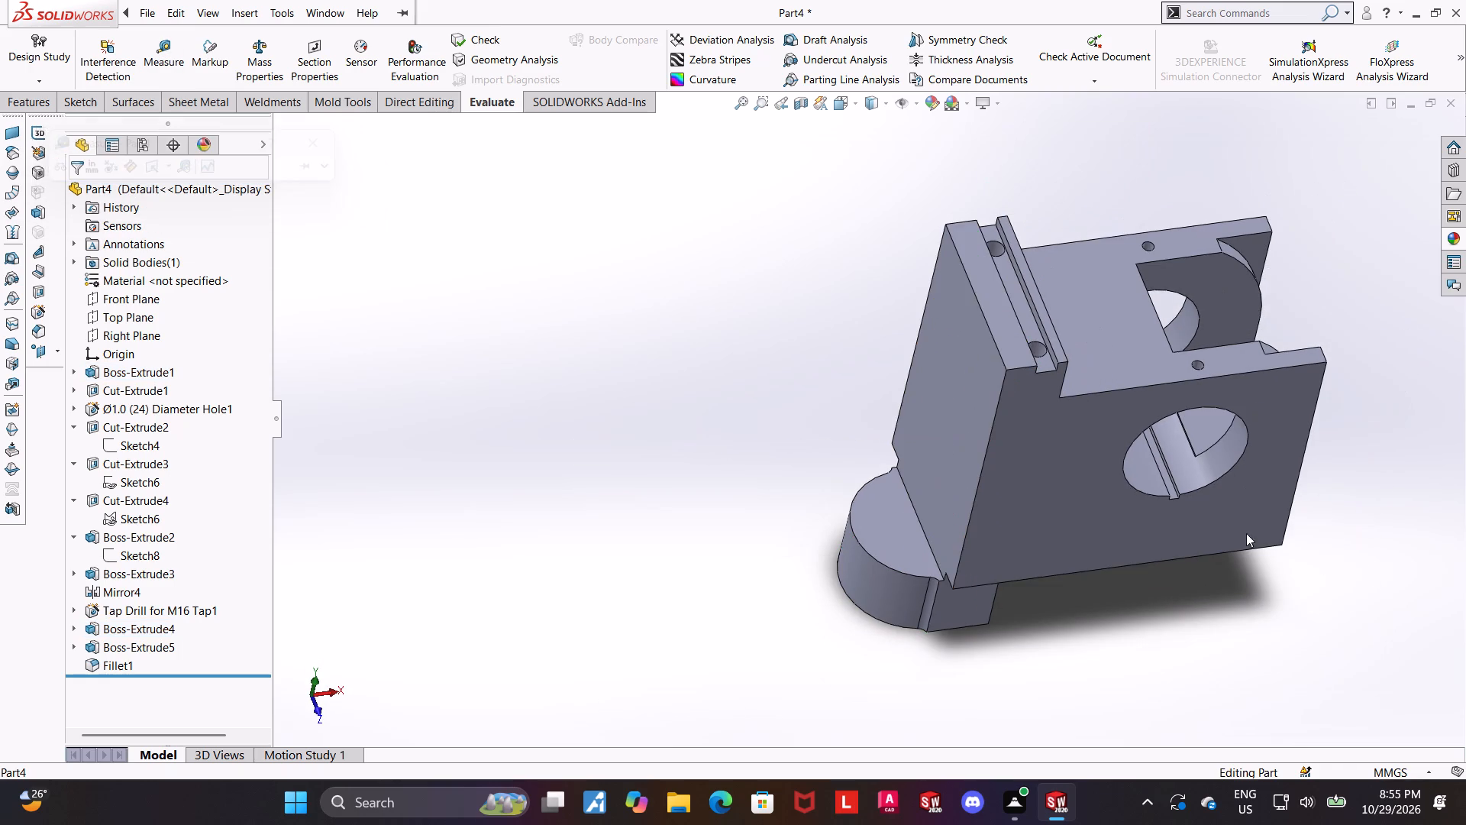
Sketch a circle of about 43 mm radius on the lower section's bottom face, centred on the origin.
middle_drag(1196, 557, 1176, 170)
scroll(1196, 555, up, 1)
click(880, 491)
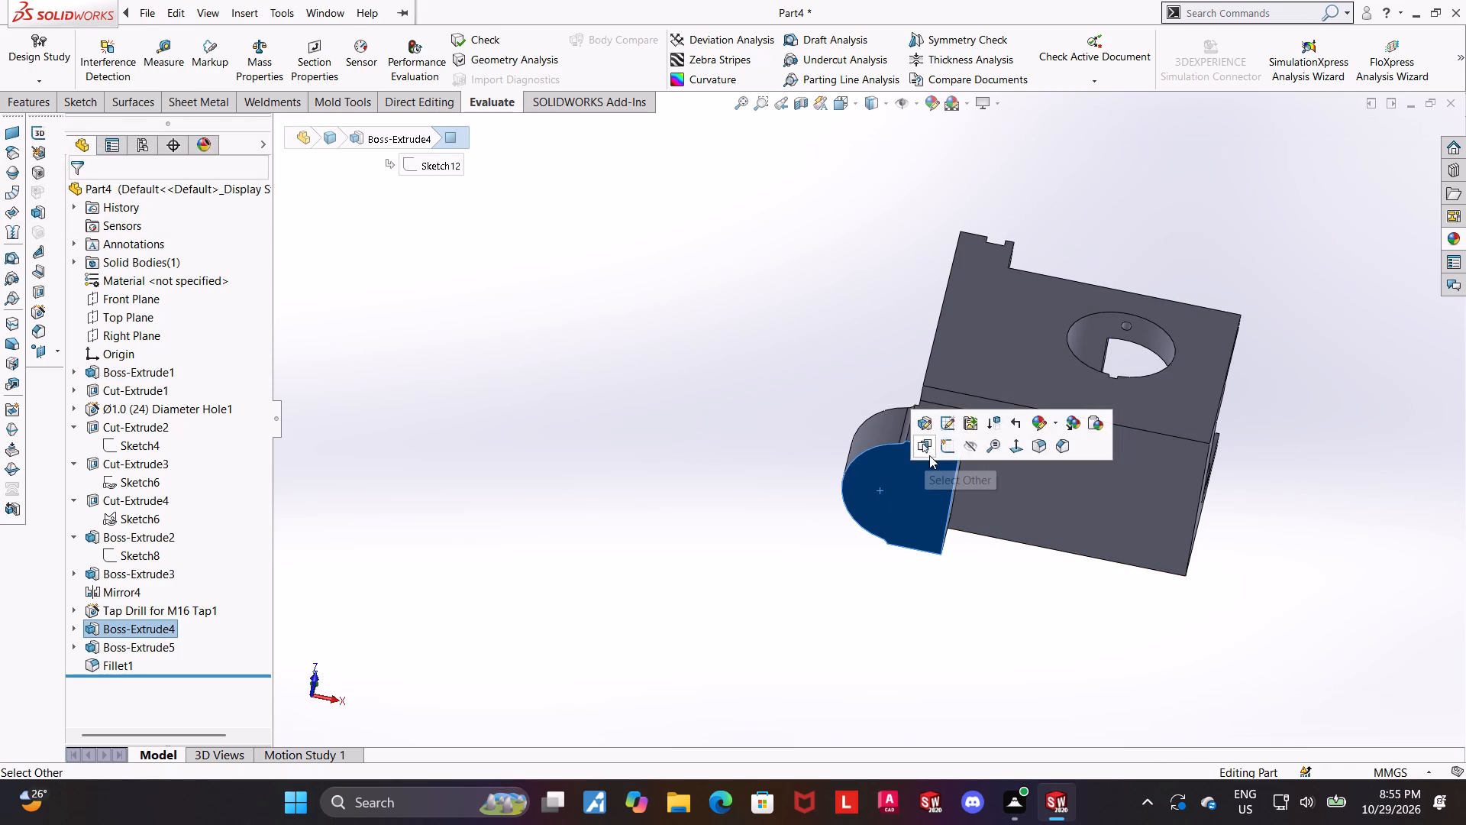
click(945, 451)
click(143, 687)
click(186, 662)
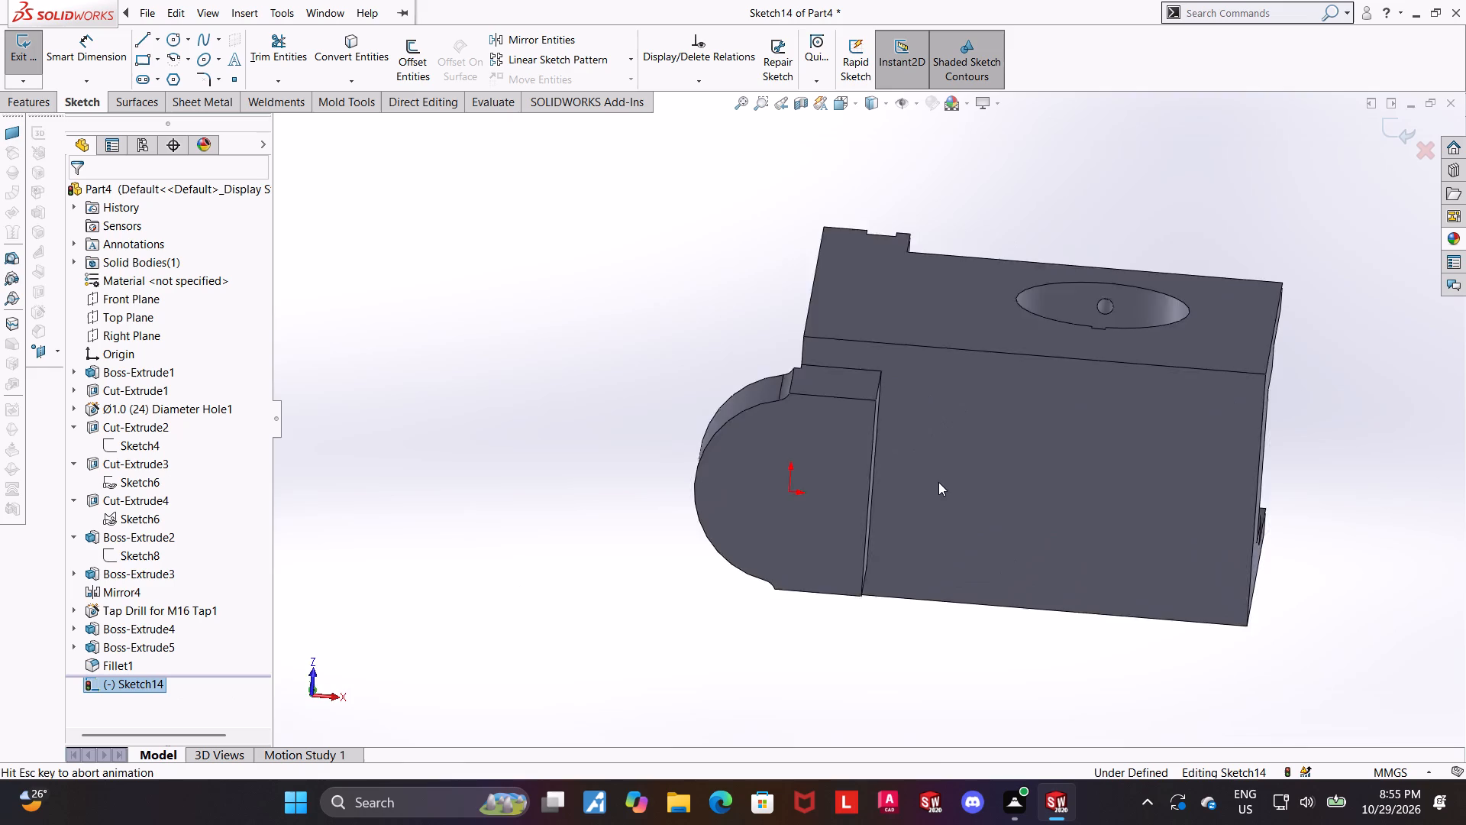
click(176, 38)
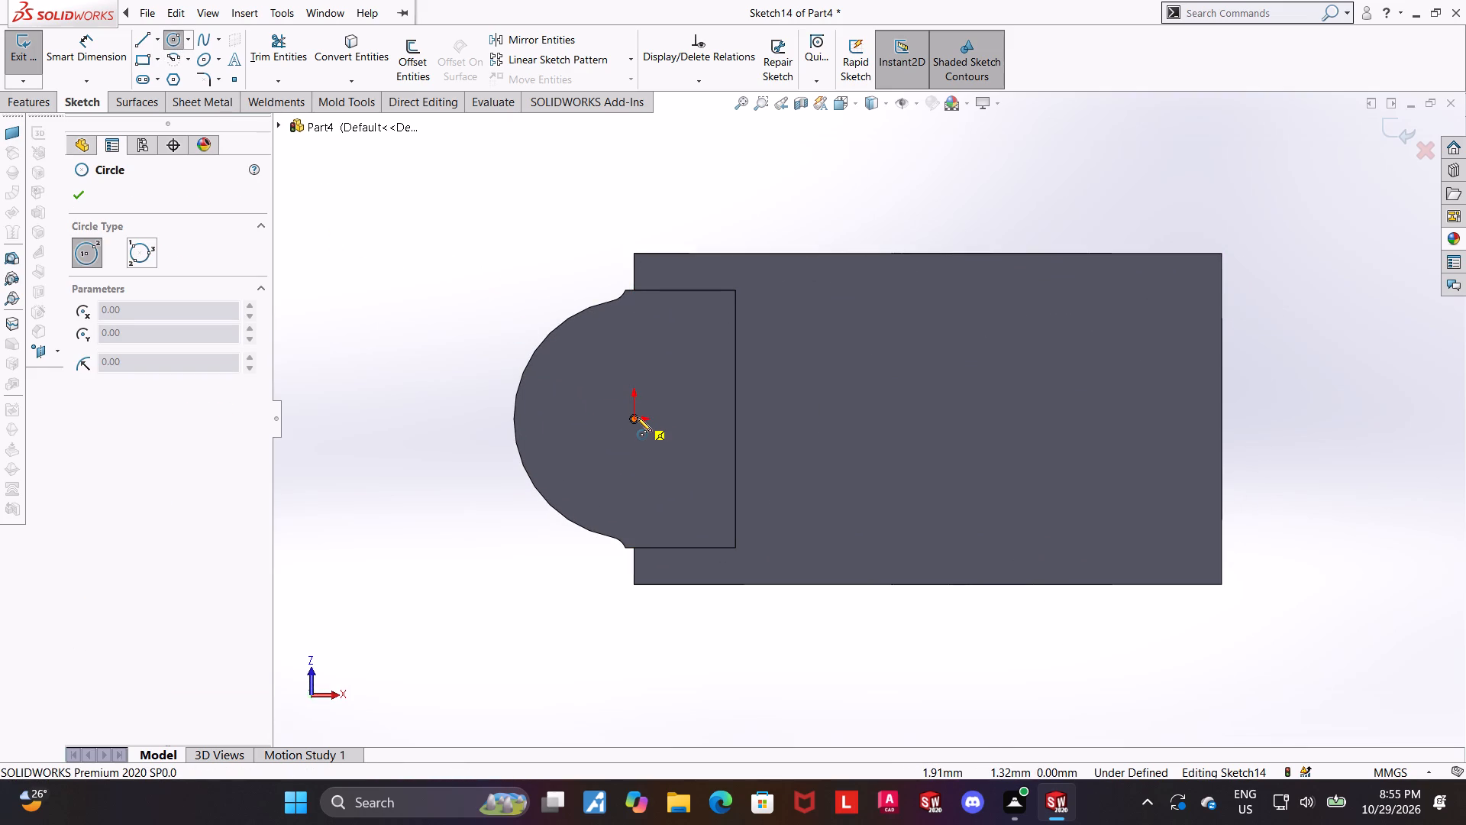
click(664, 364)
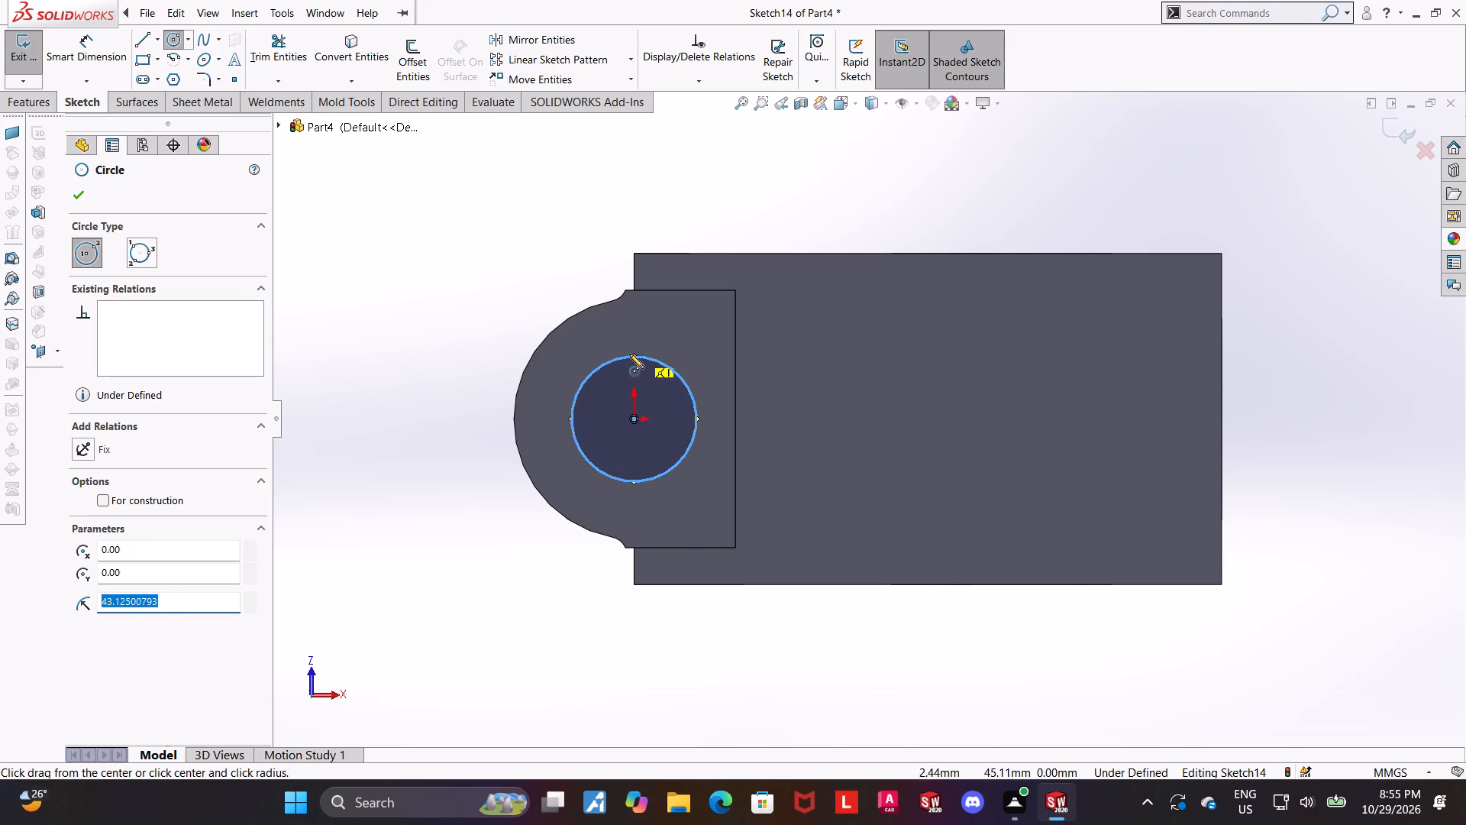
key(Escape)
Dimension the circle's diameter to 101.65 mm.
click(105, 43)
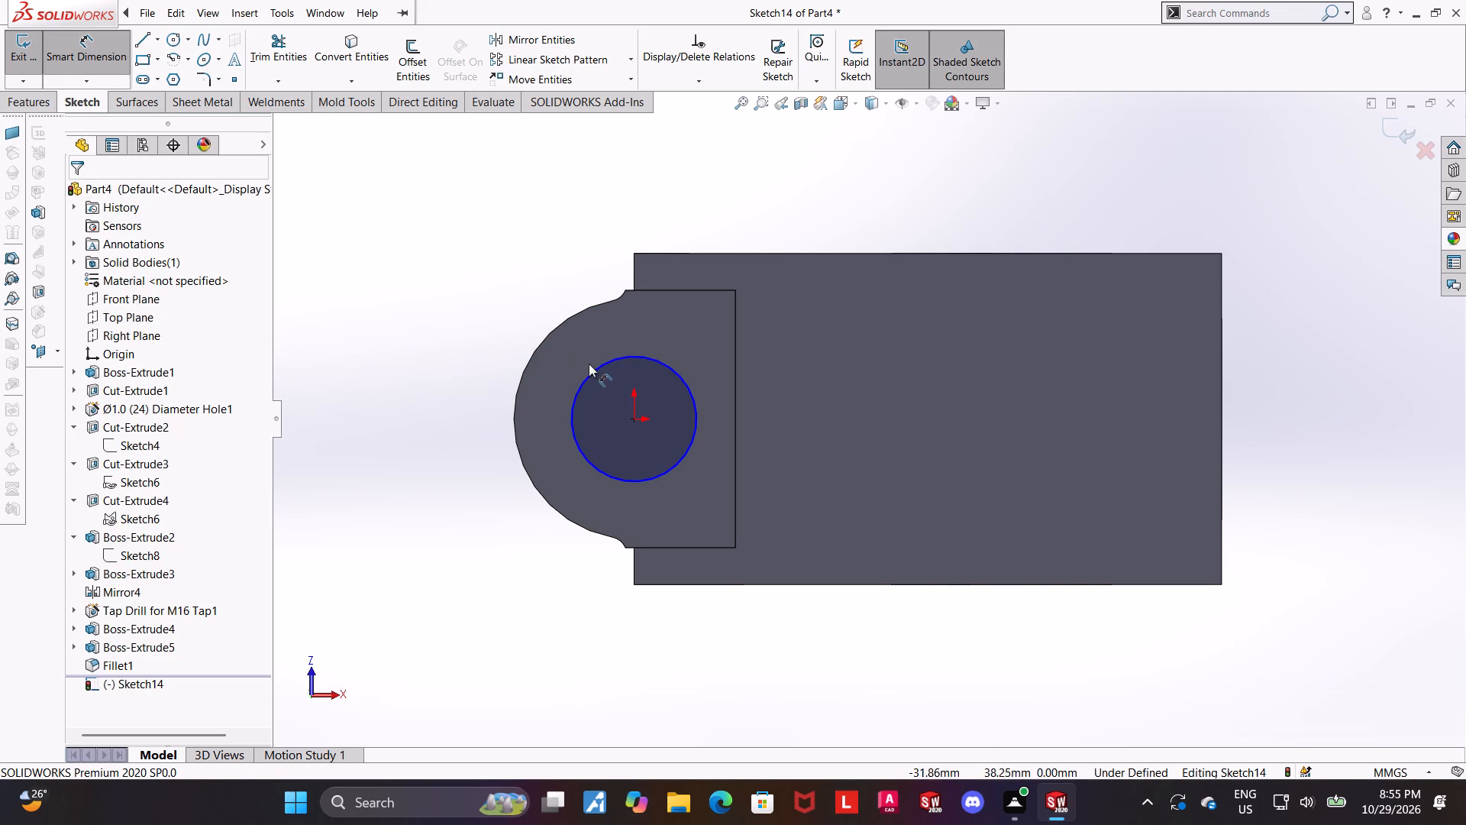
click(593, 369)
click(408, 247)
text(101)
text(.65)
key(Return)
key(Escape)
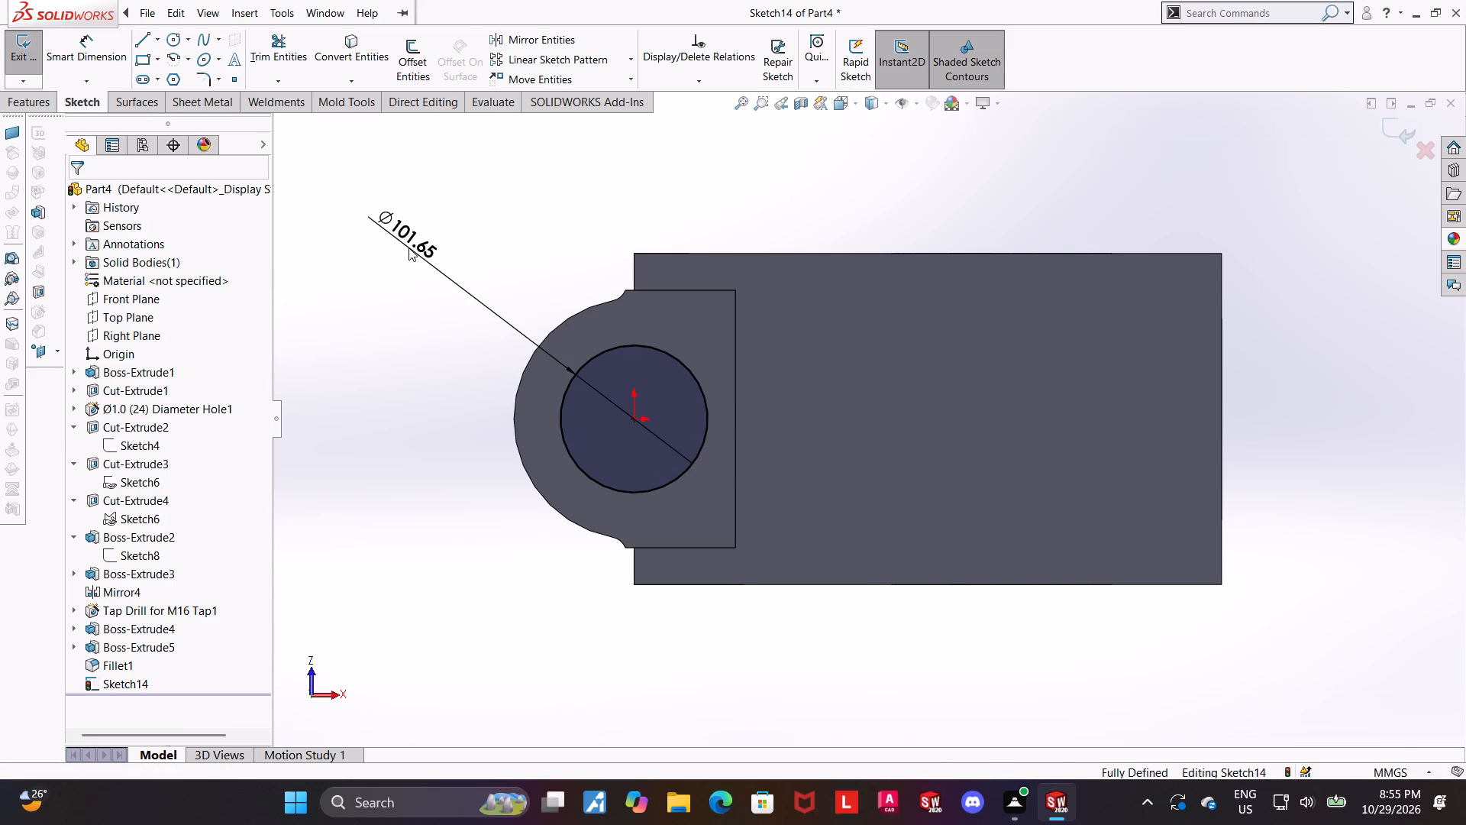
Exit the sketch and extrude-cut the circle upward through the boss and block end face with the Up To Next end condition.
scroll(576, 269, up, 2)
click(1395, 134)
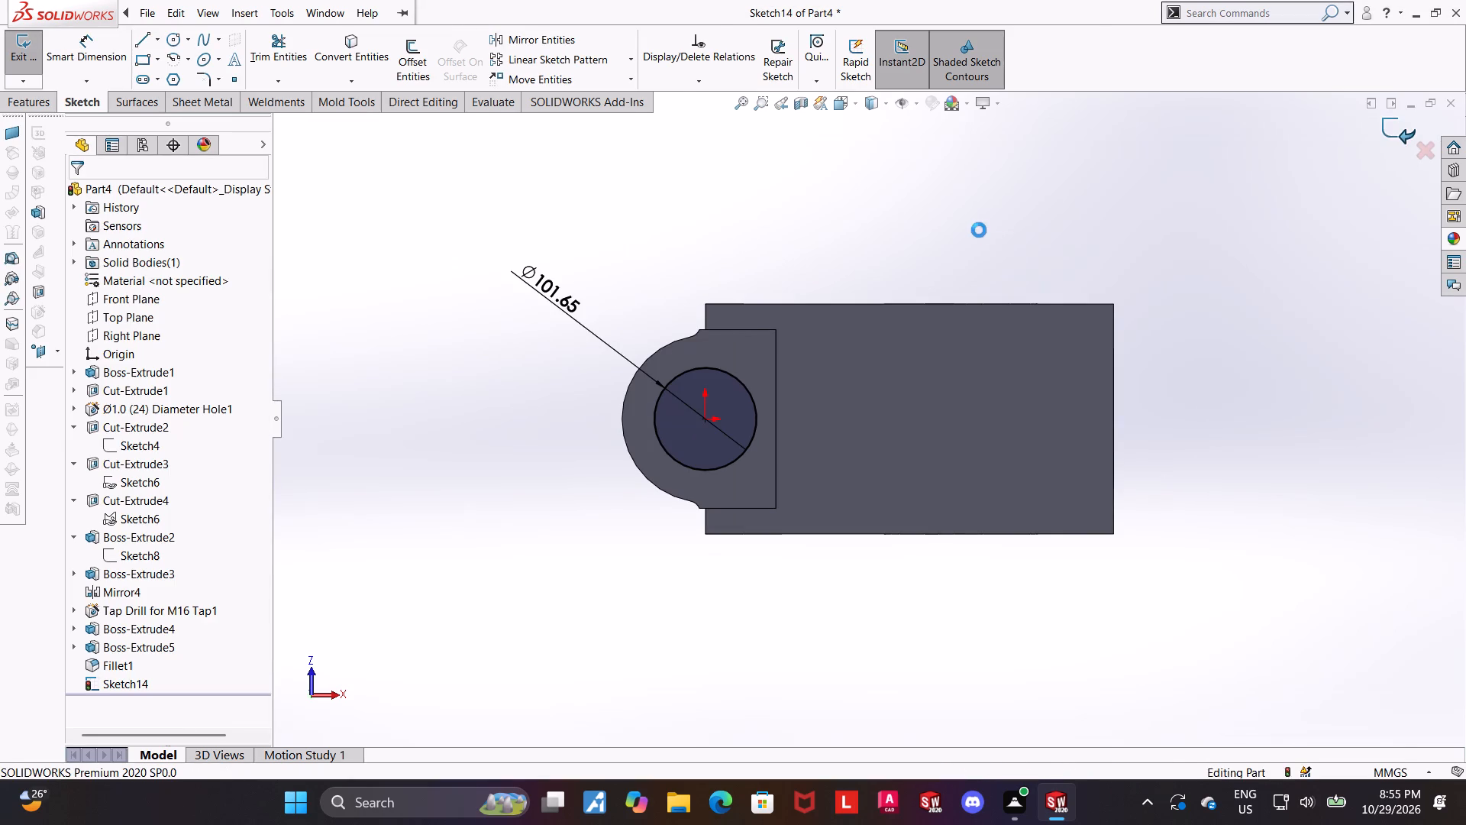
middle_drag(975, 234, 963, 318)
middle_drag(966, 326, 983, 429)
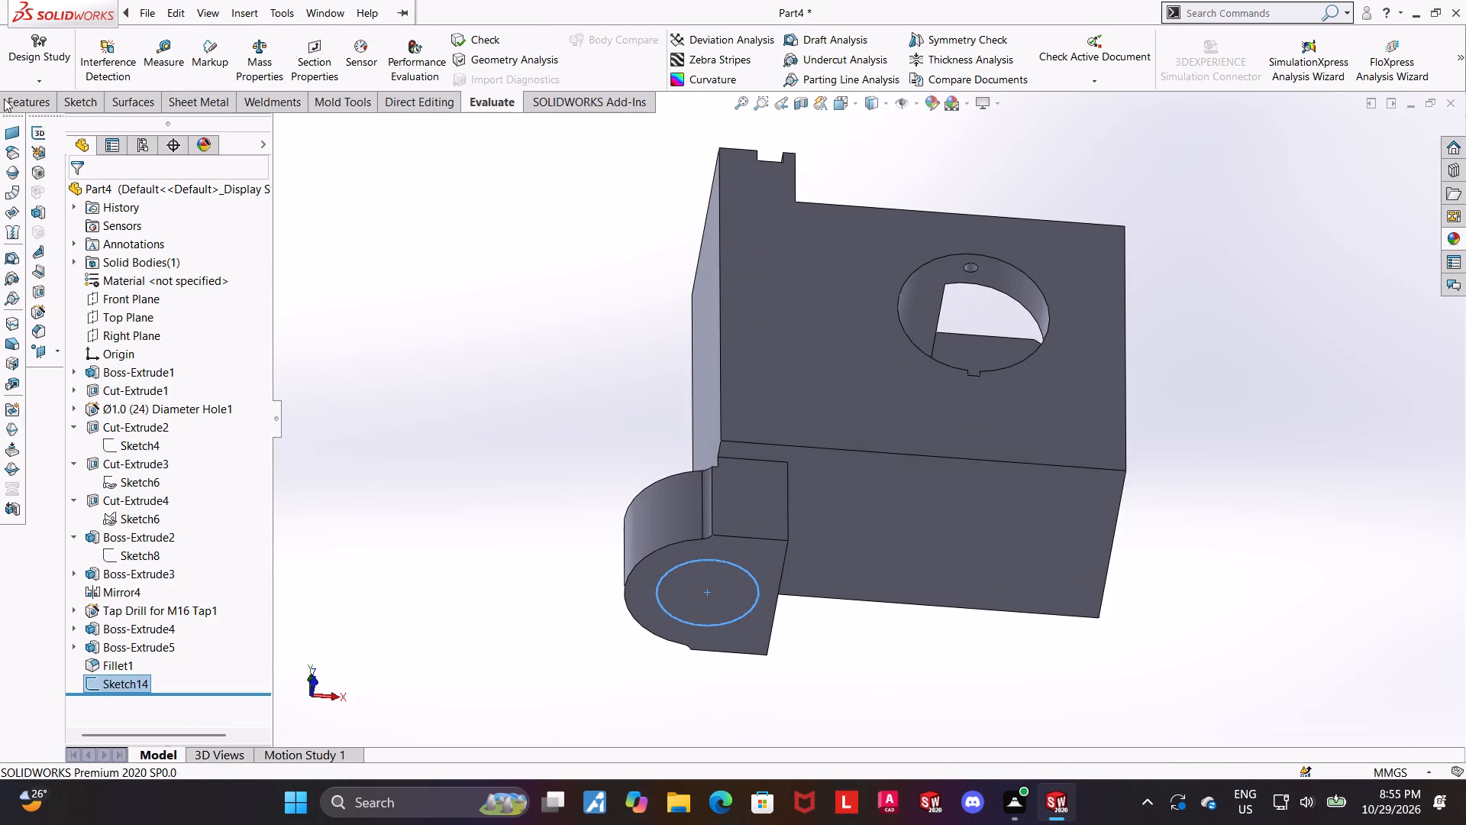
click(4, 99)
click(245, 48)
scroll(494, 235, up, 1)
middle_drag(494, 235, 499, 271)
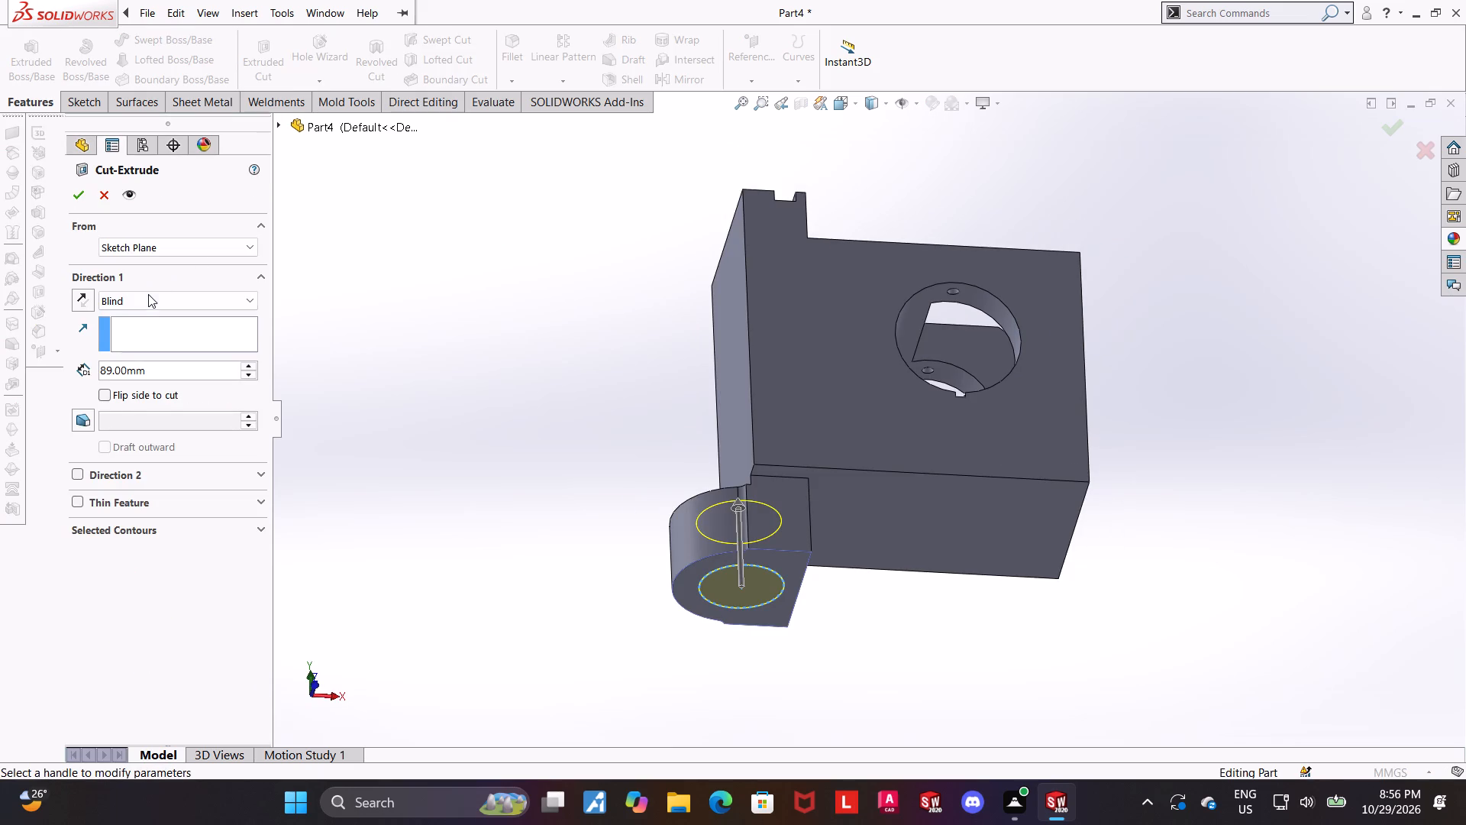
click(147, 294)
click(146, 360)
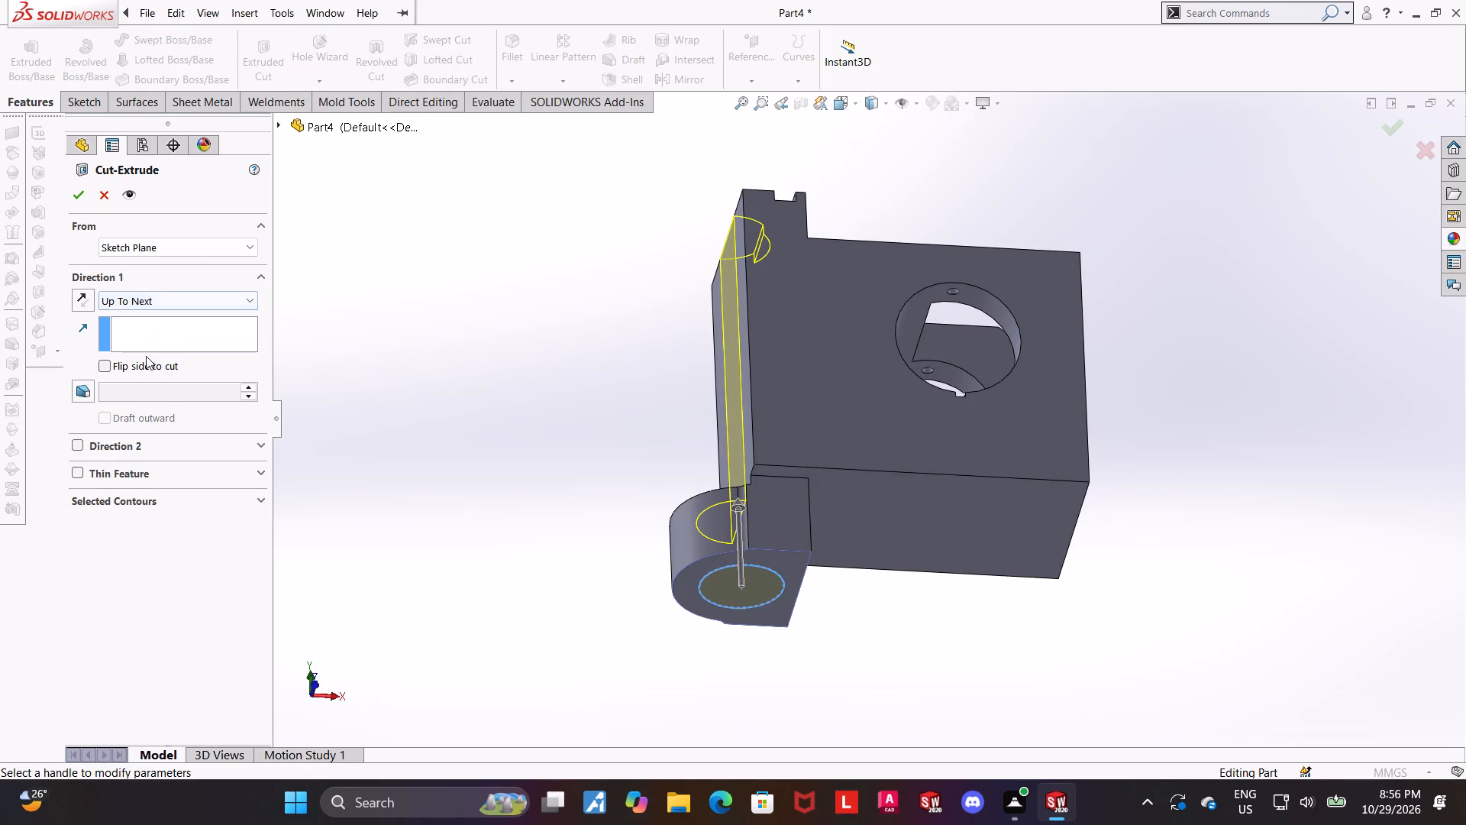
middle_drag(466, 262, 496, 482)
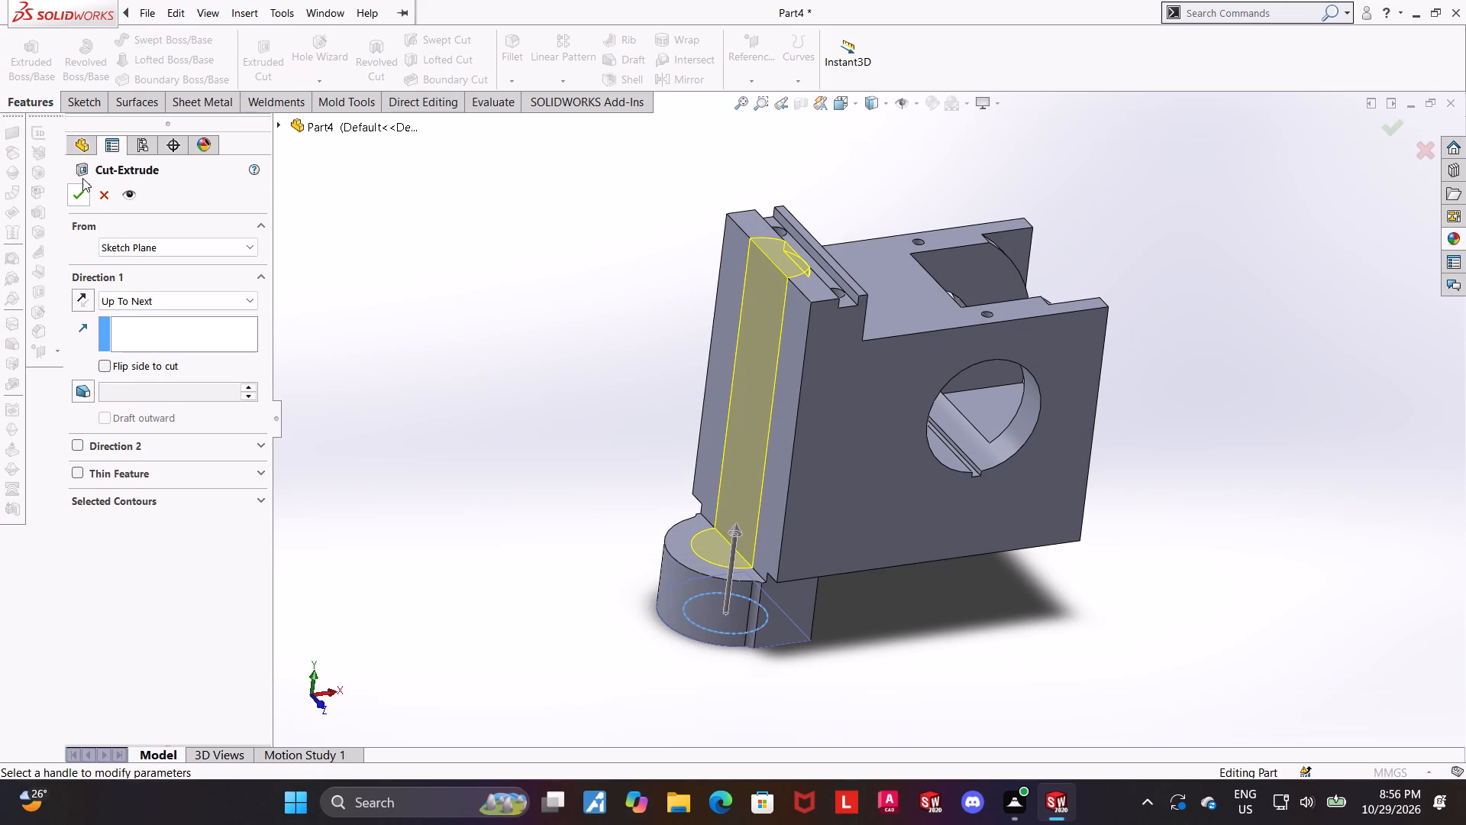
click(82, 178)
click(79, 189)
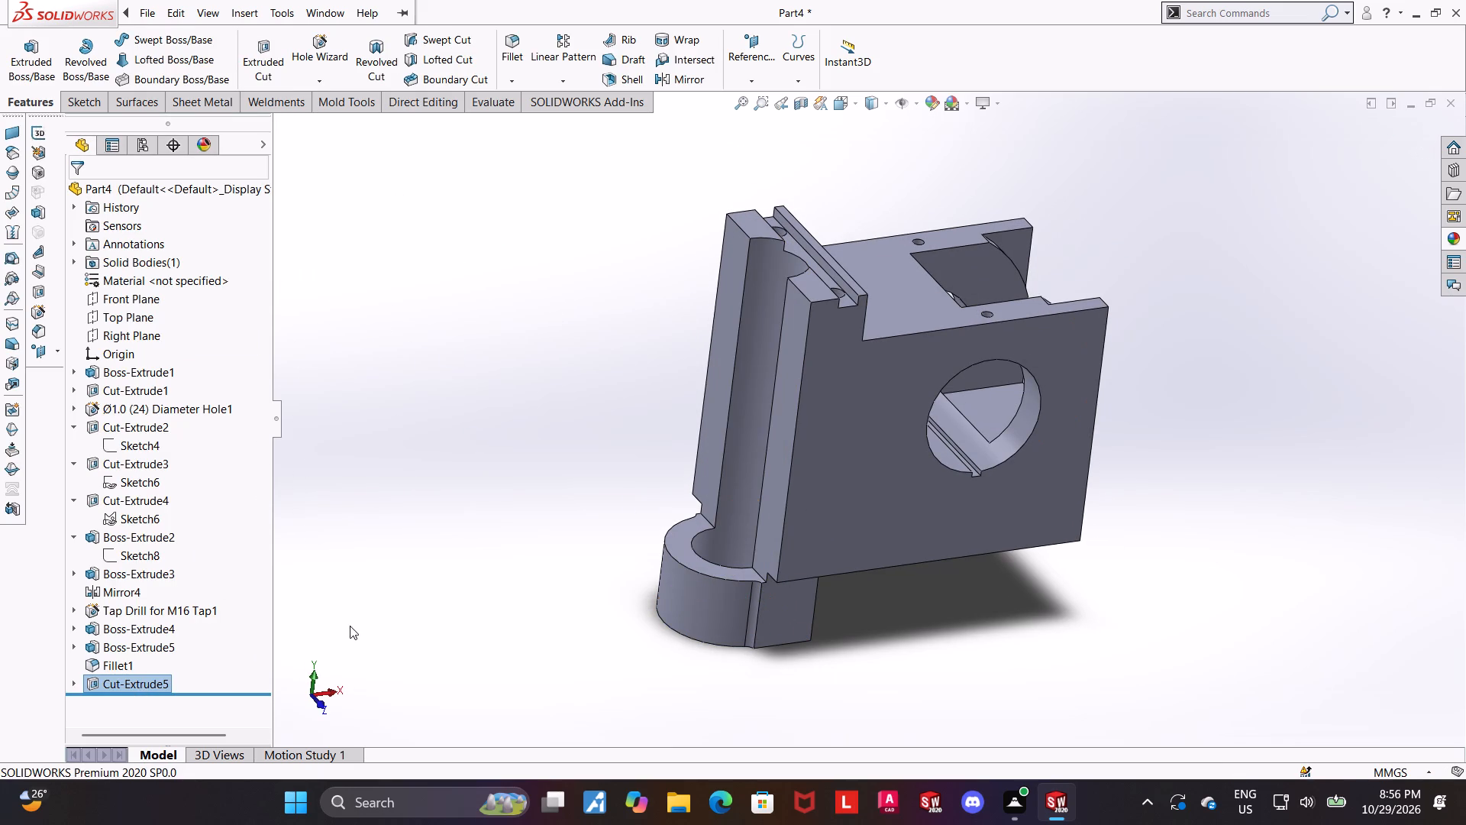
Measure the distance between the vertical fillet edge on the lower section's side and the block's end face beside the new bore.
middle_drag(347, 605, 321, 613)
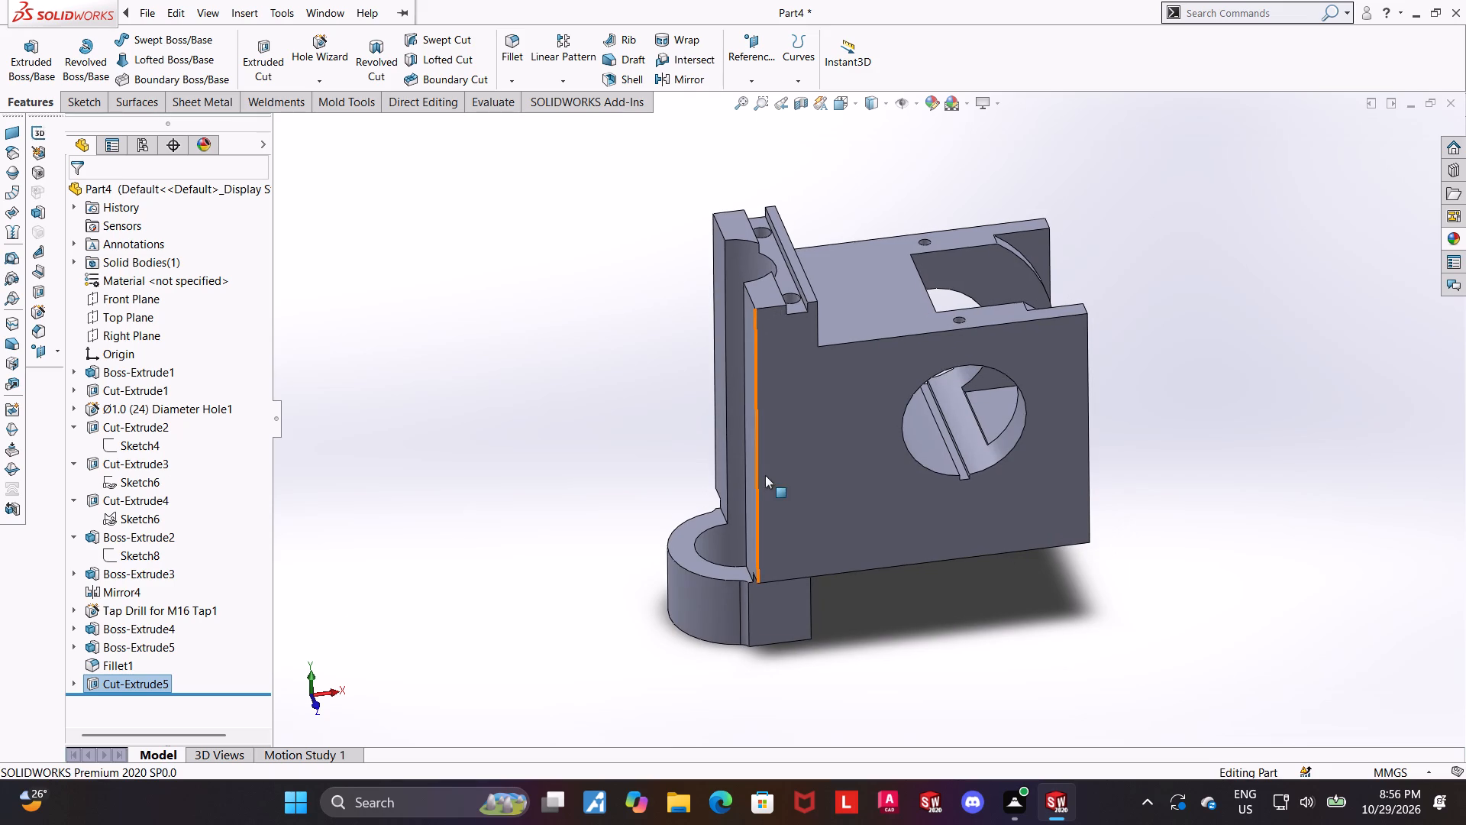
middle_drag(753, 445, 766, 380)
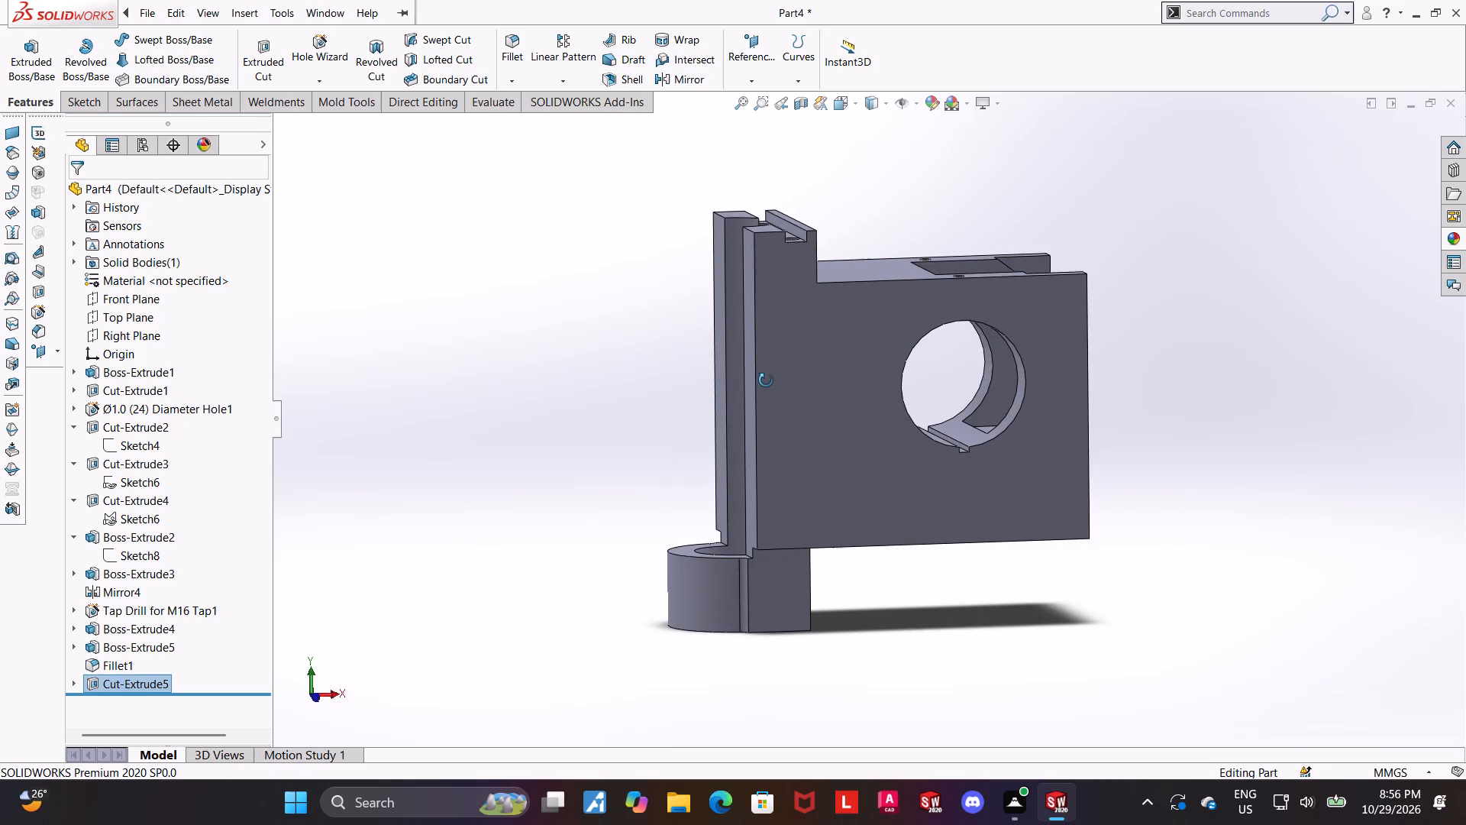
middle_drag(766, 380, 757, 377)
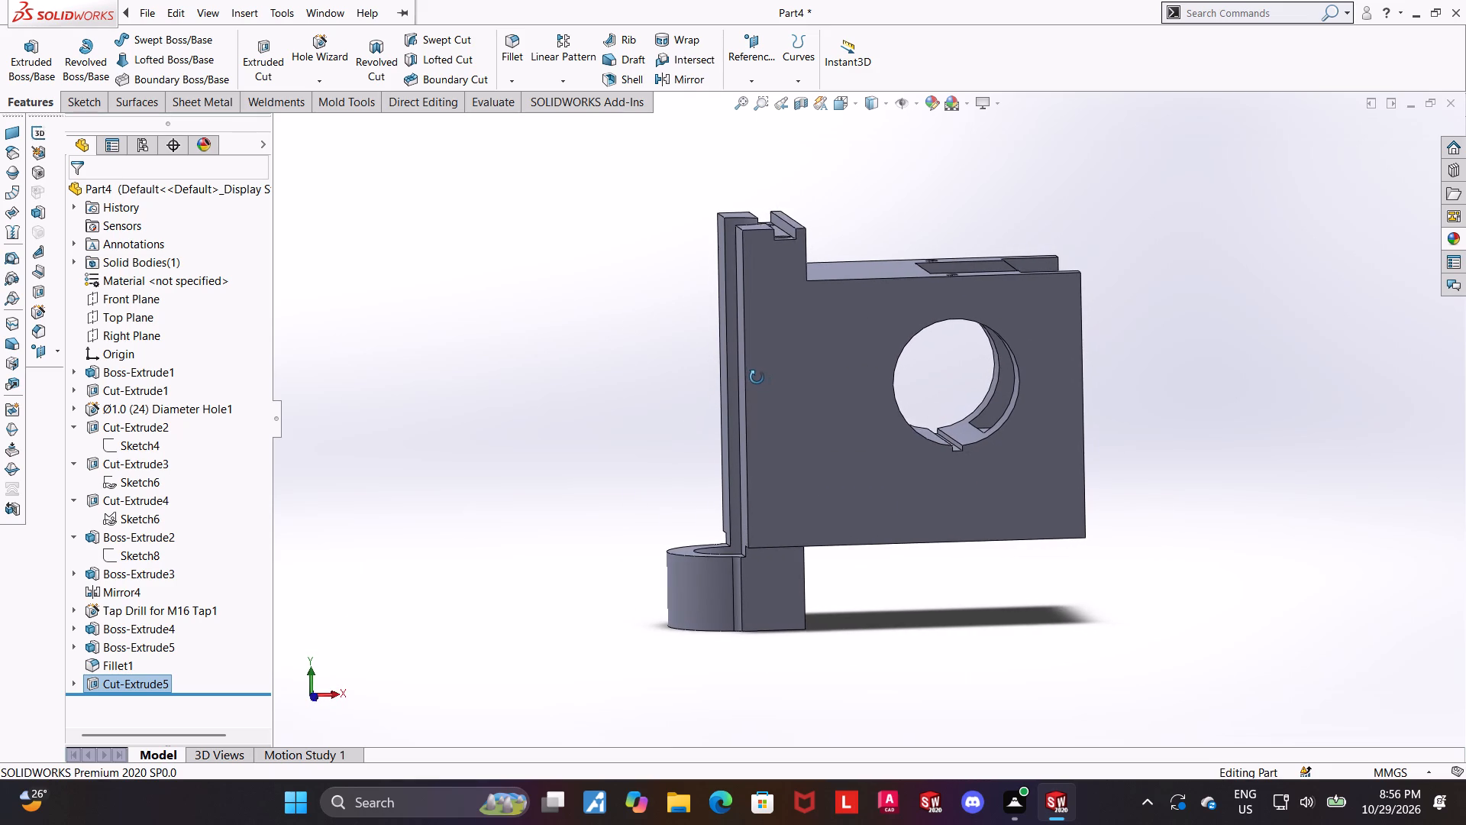
middle_drag(757, 377, 756, 377)
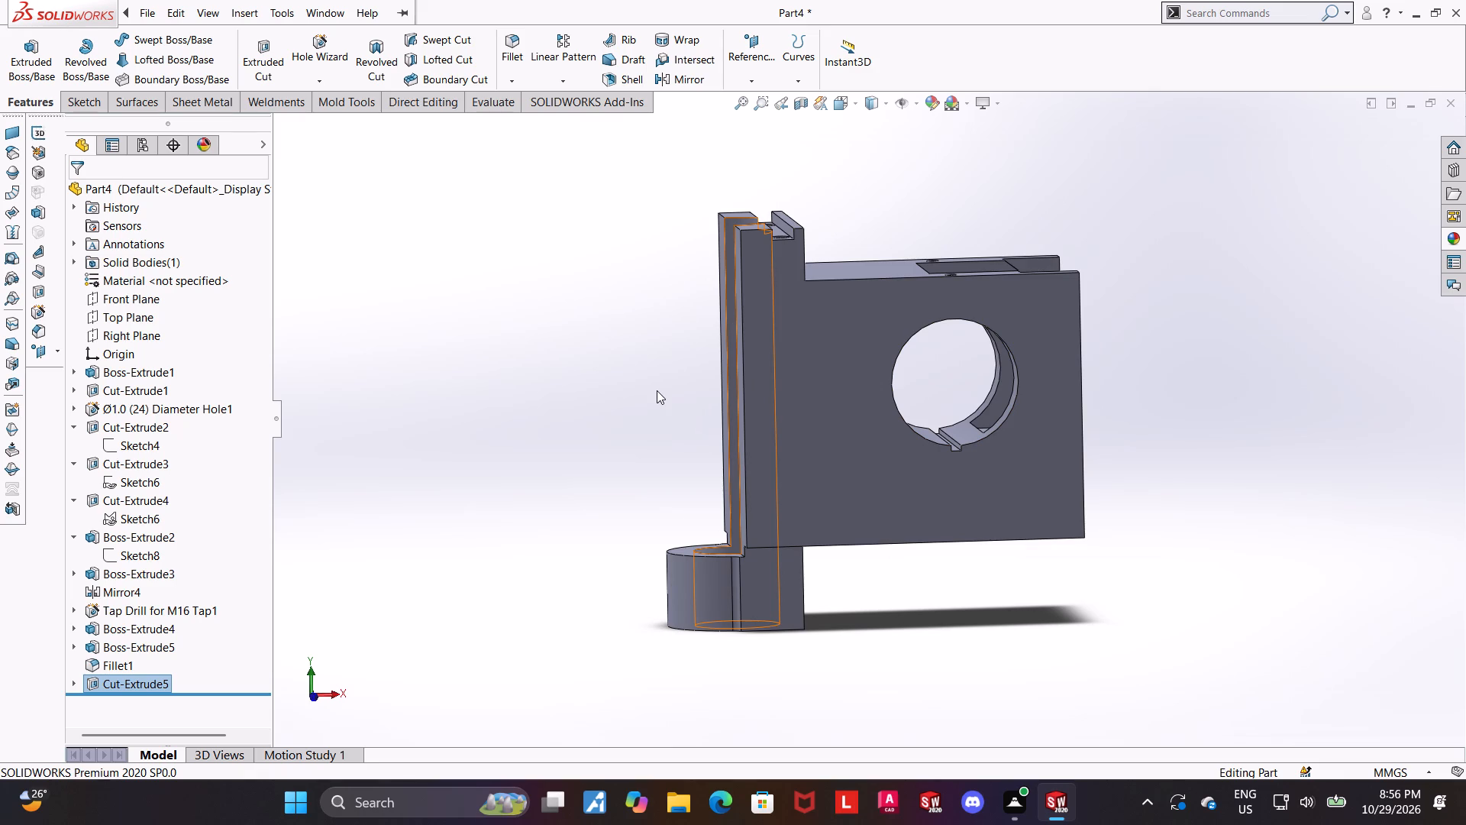
scroll(786, 516, down, 2)
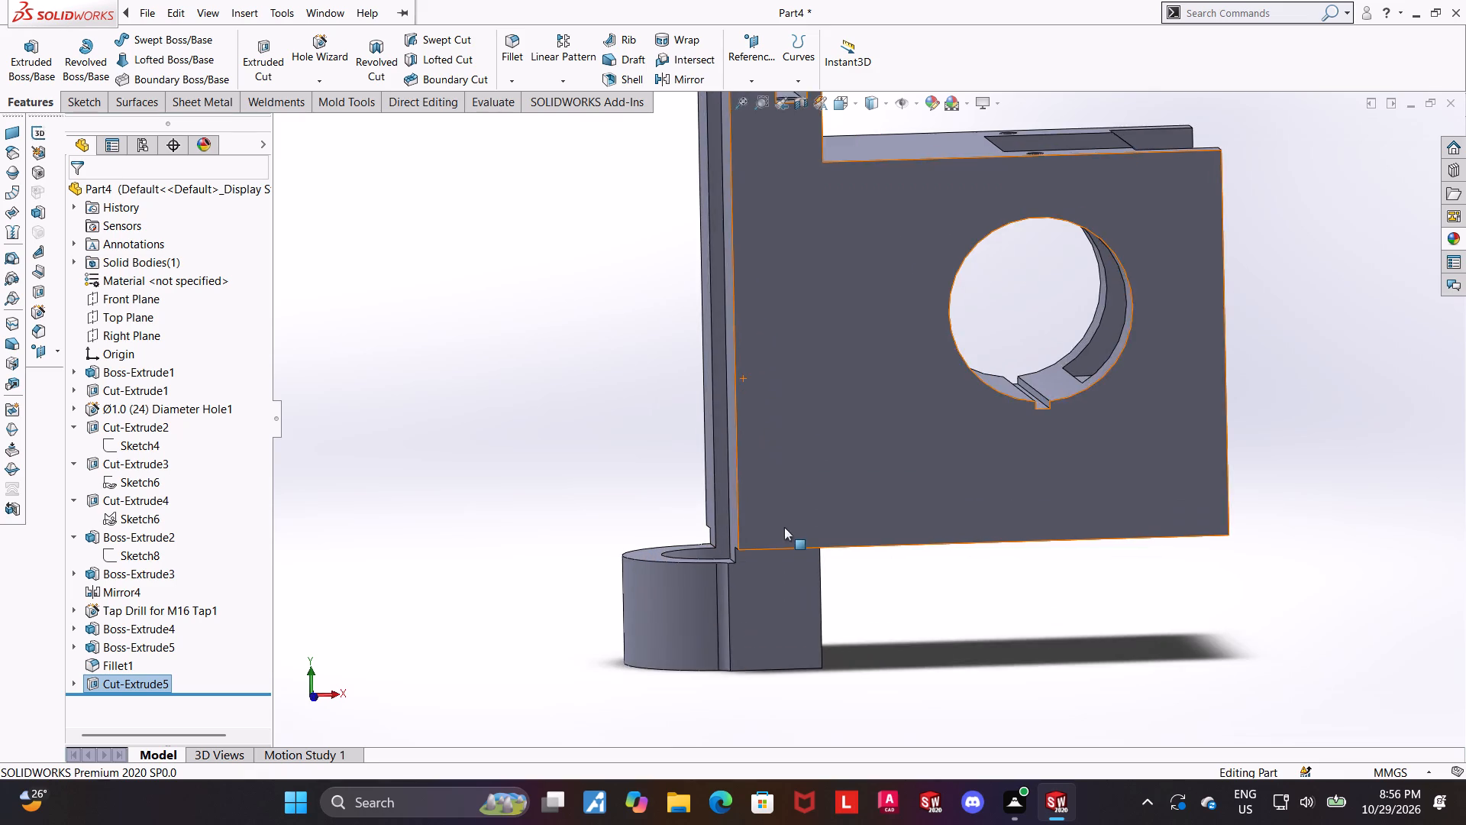
middle_drag(796, 543, 844, 555)
scroll(840, 566, down, 2)
middle_drag(835, 569, 867, 563)
scroll(854, 564, down, 1)
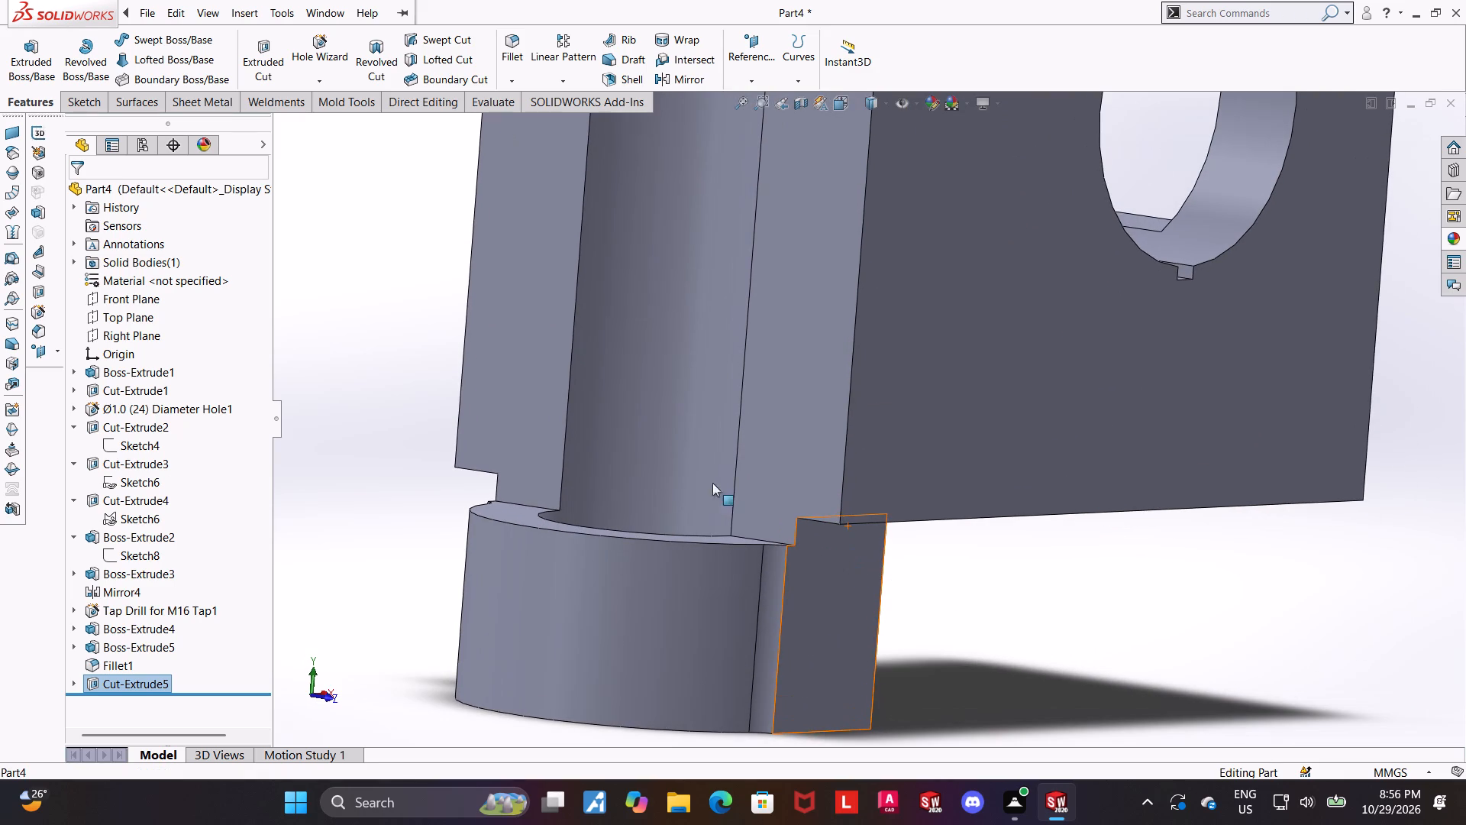
click(487, 98)
click(160, 53)
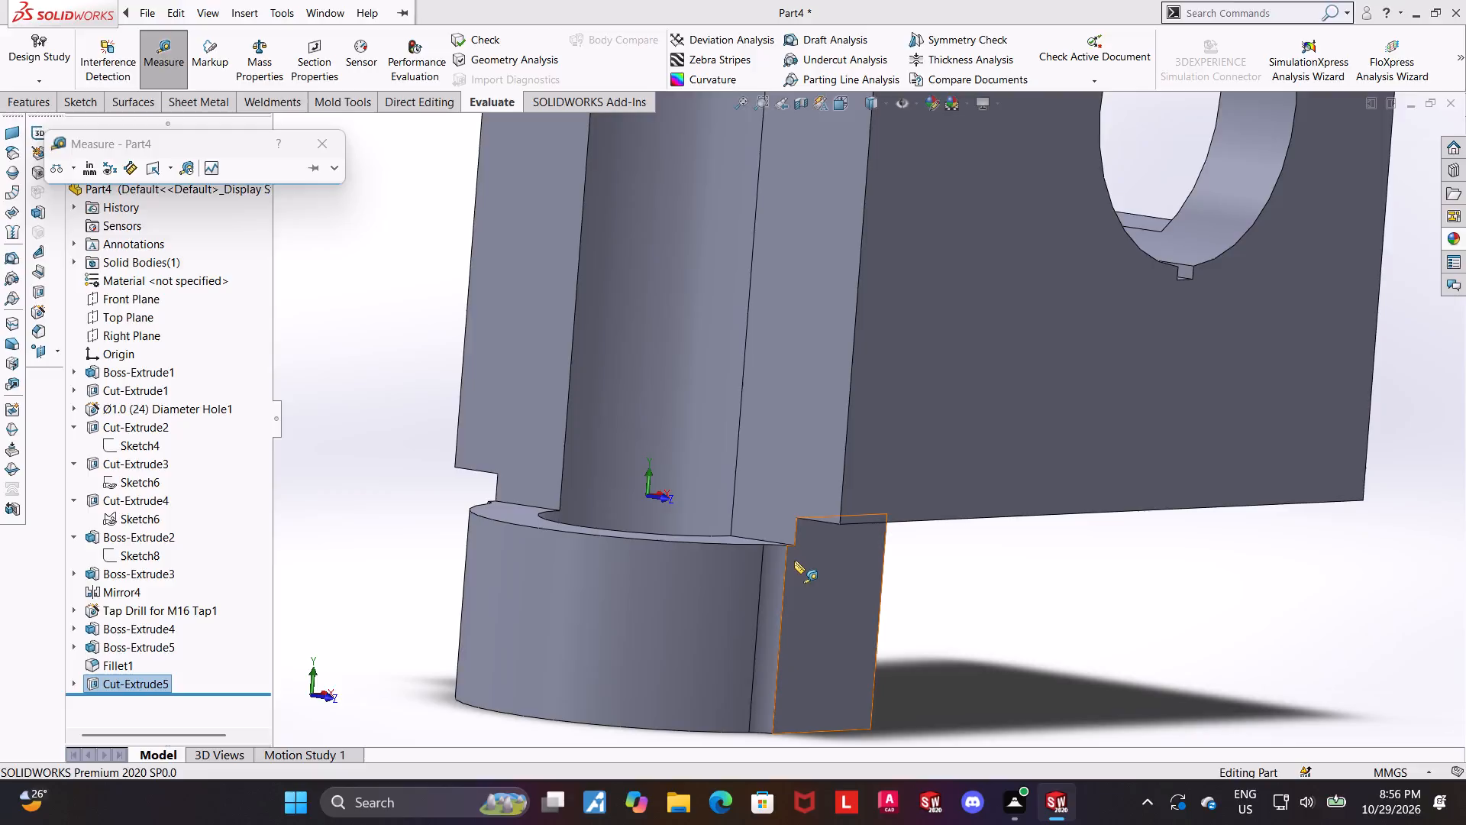
click(785, 561)
click(822, 445)
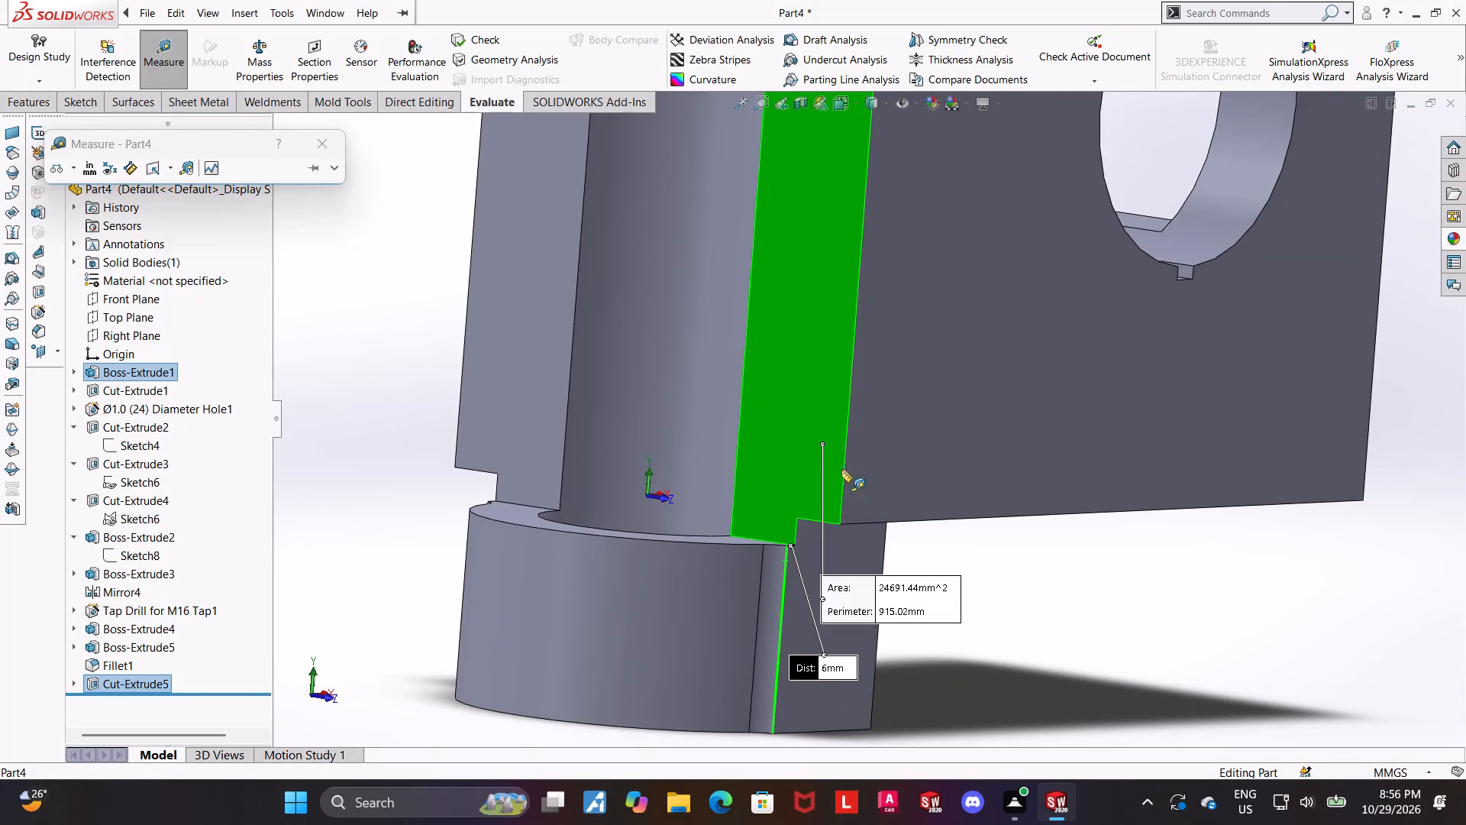
key(Escape)
Edit the base block's profile sketch, set the raised step's width to 70 mm, and exit the sketch.
scroll(942, 516, up, 1)
middle_drag(976, 535, 919, 557)
scroll(924, 554, up, 5)
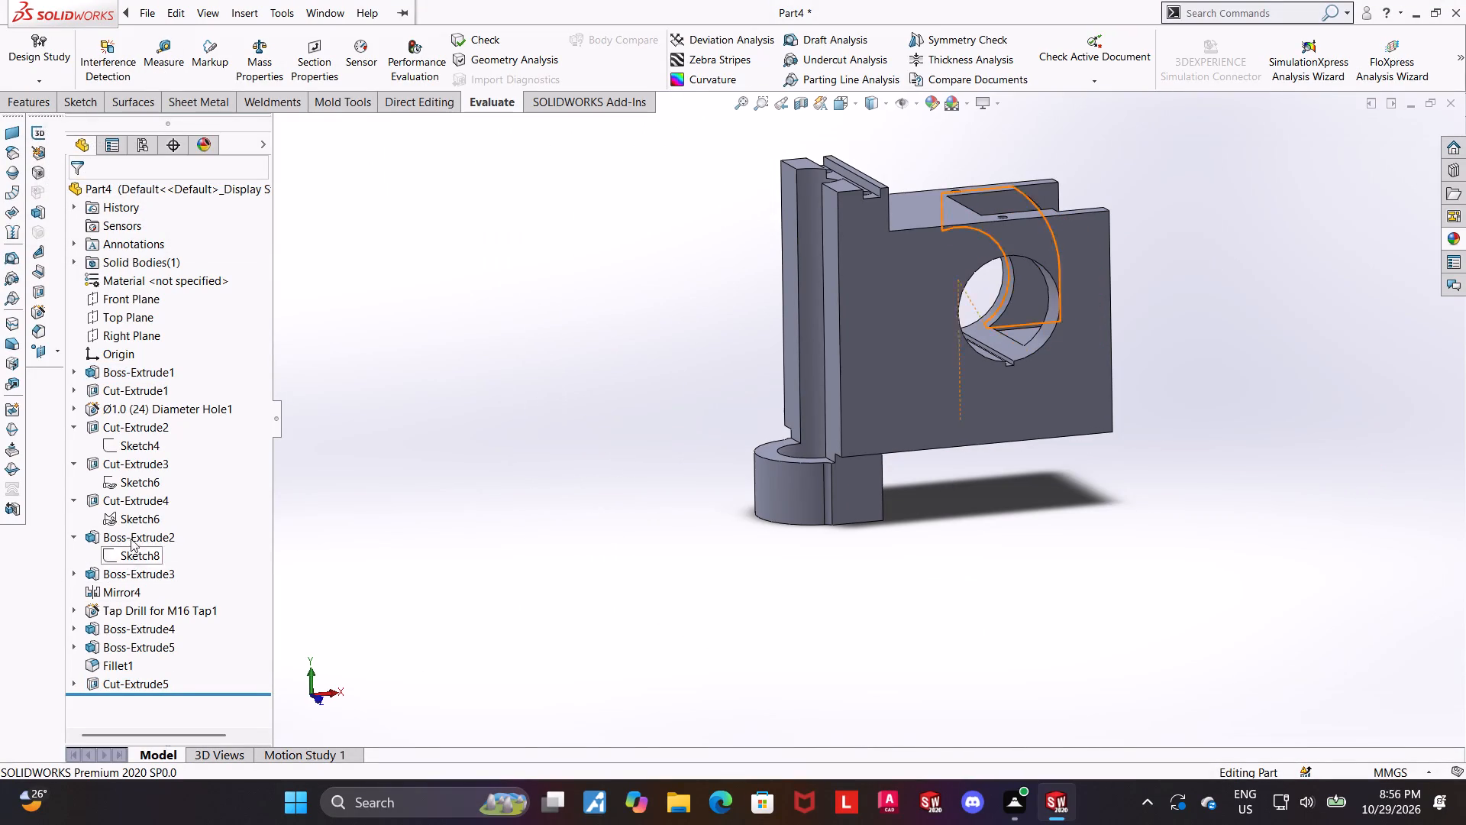
click(91, 377)
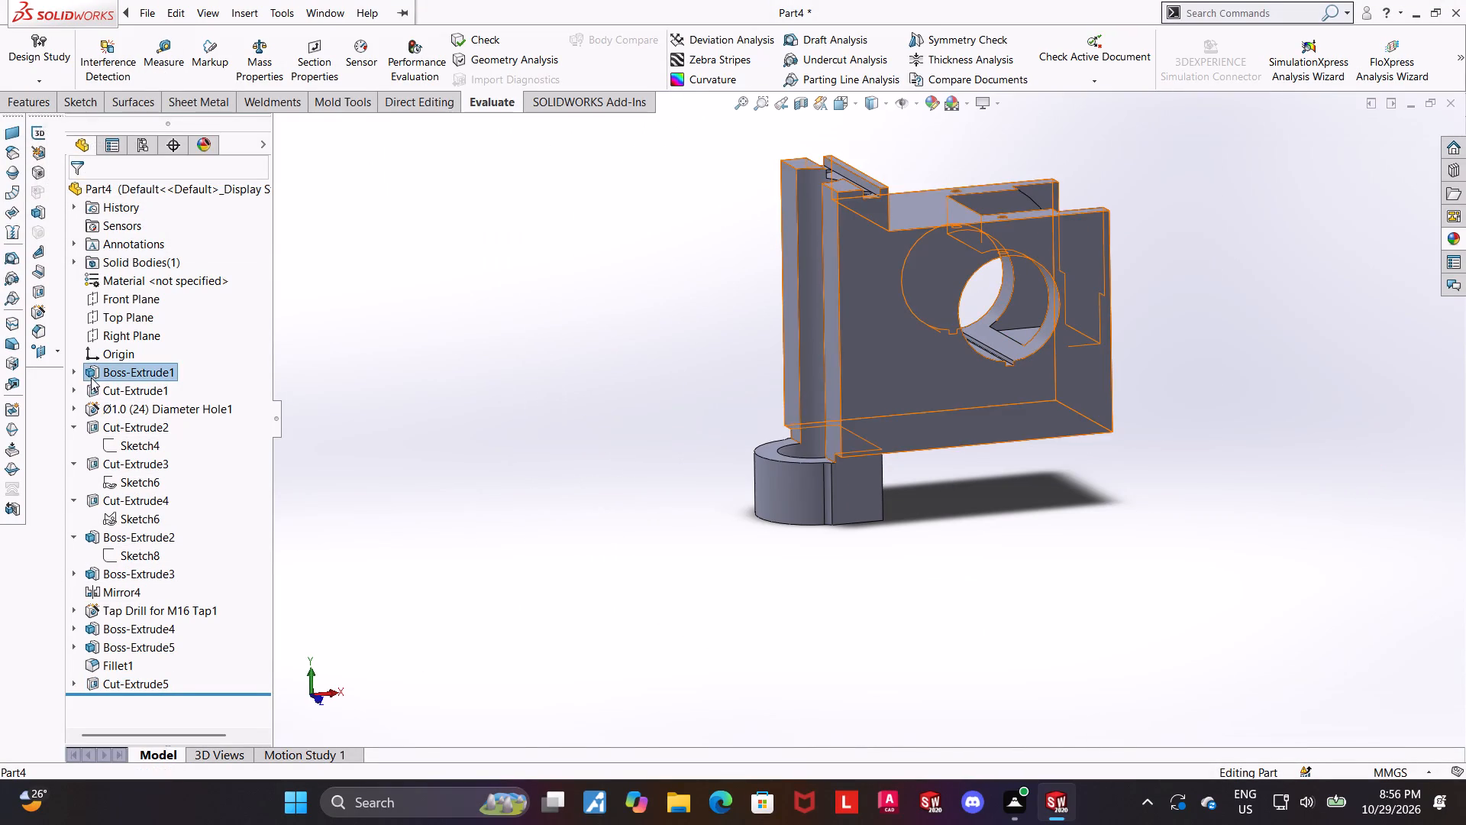
click(627, 406)
click(70, 373)
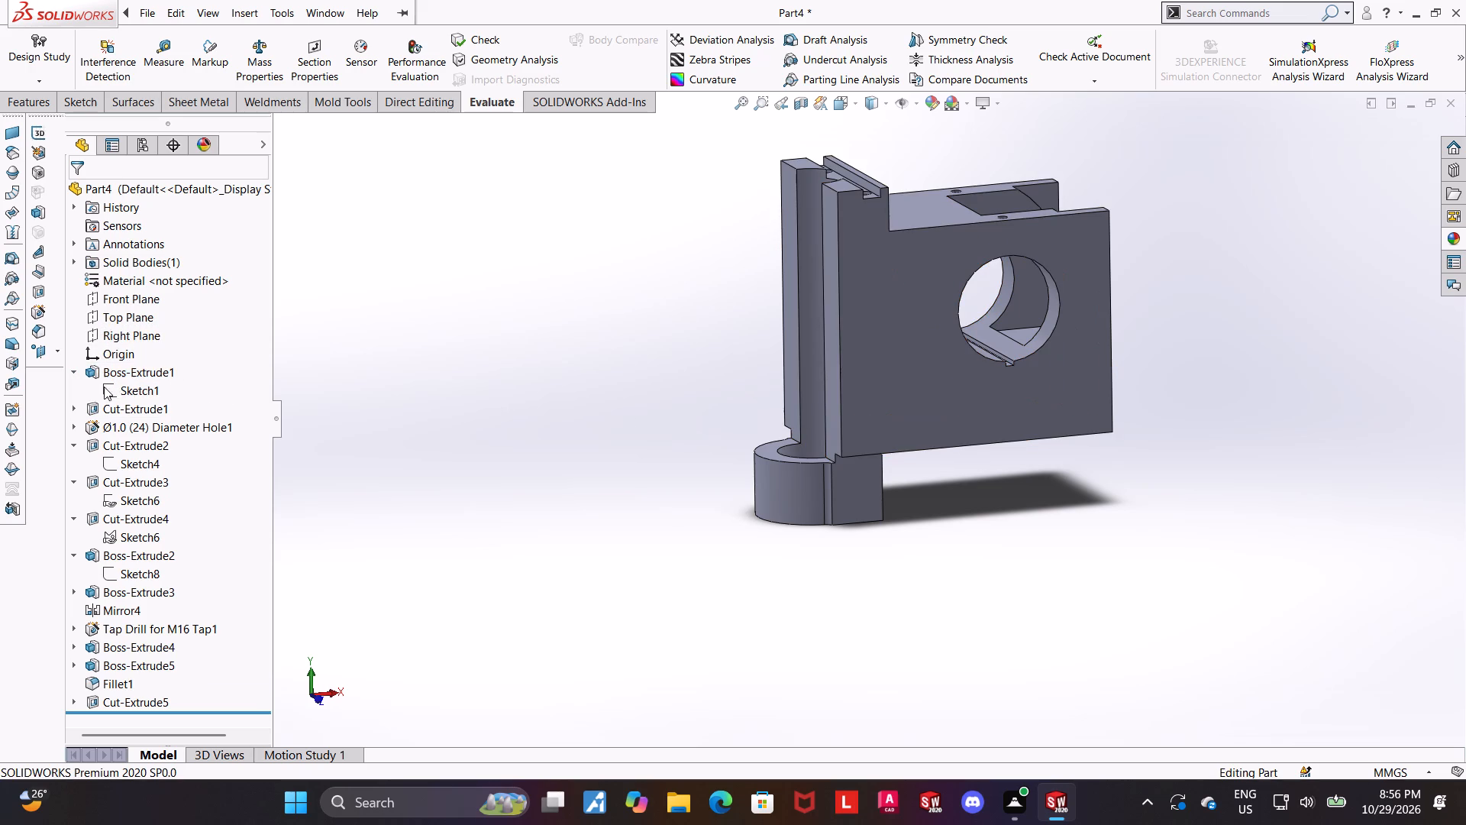
click(111, 390)
click(124, 345)
click(132, 372)
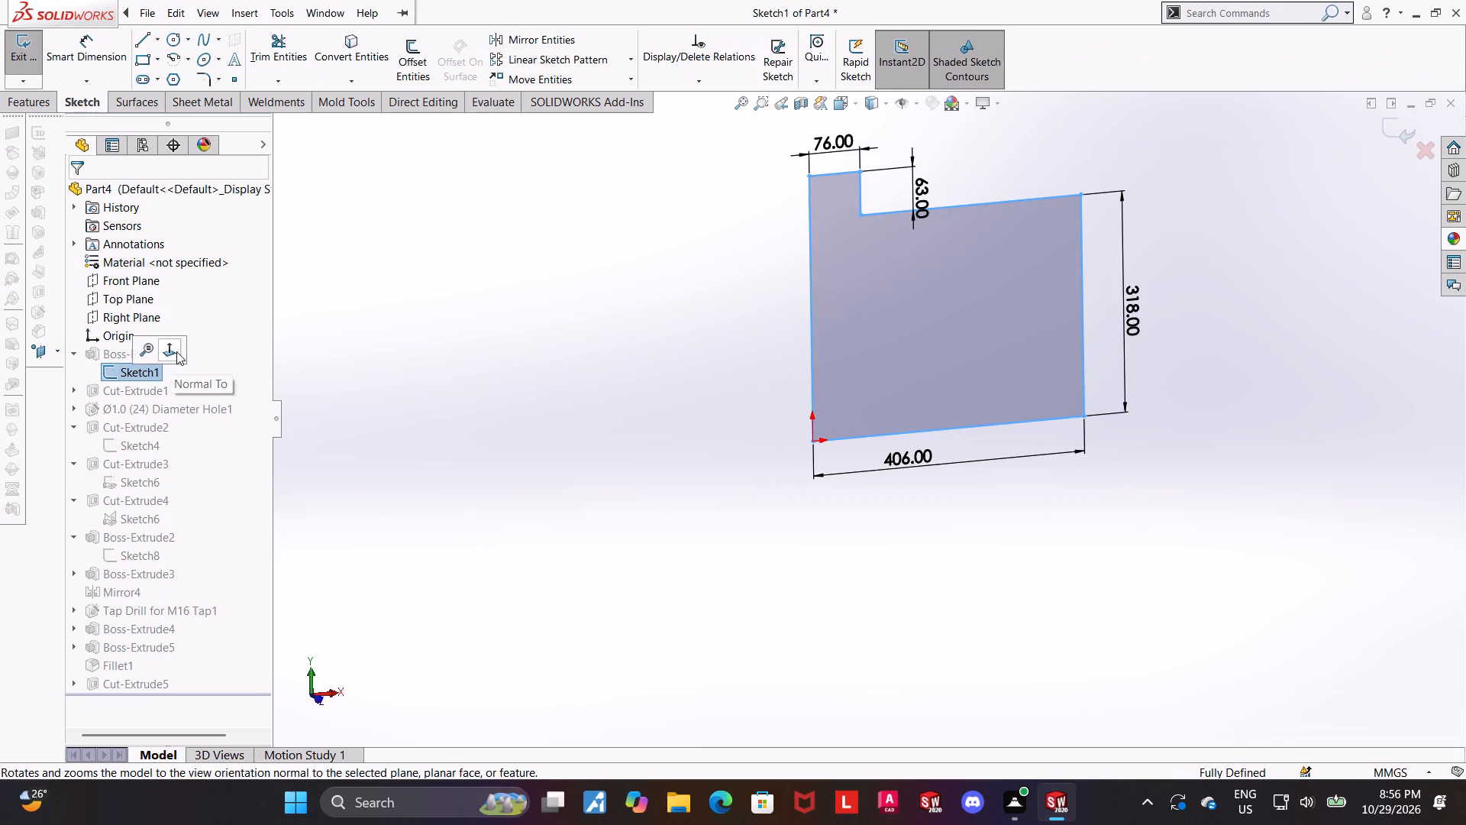
click(176, 351)
scroll(641, 143, up, 2)
scroll(685, 273, down, 2)
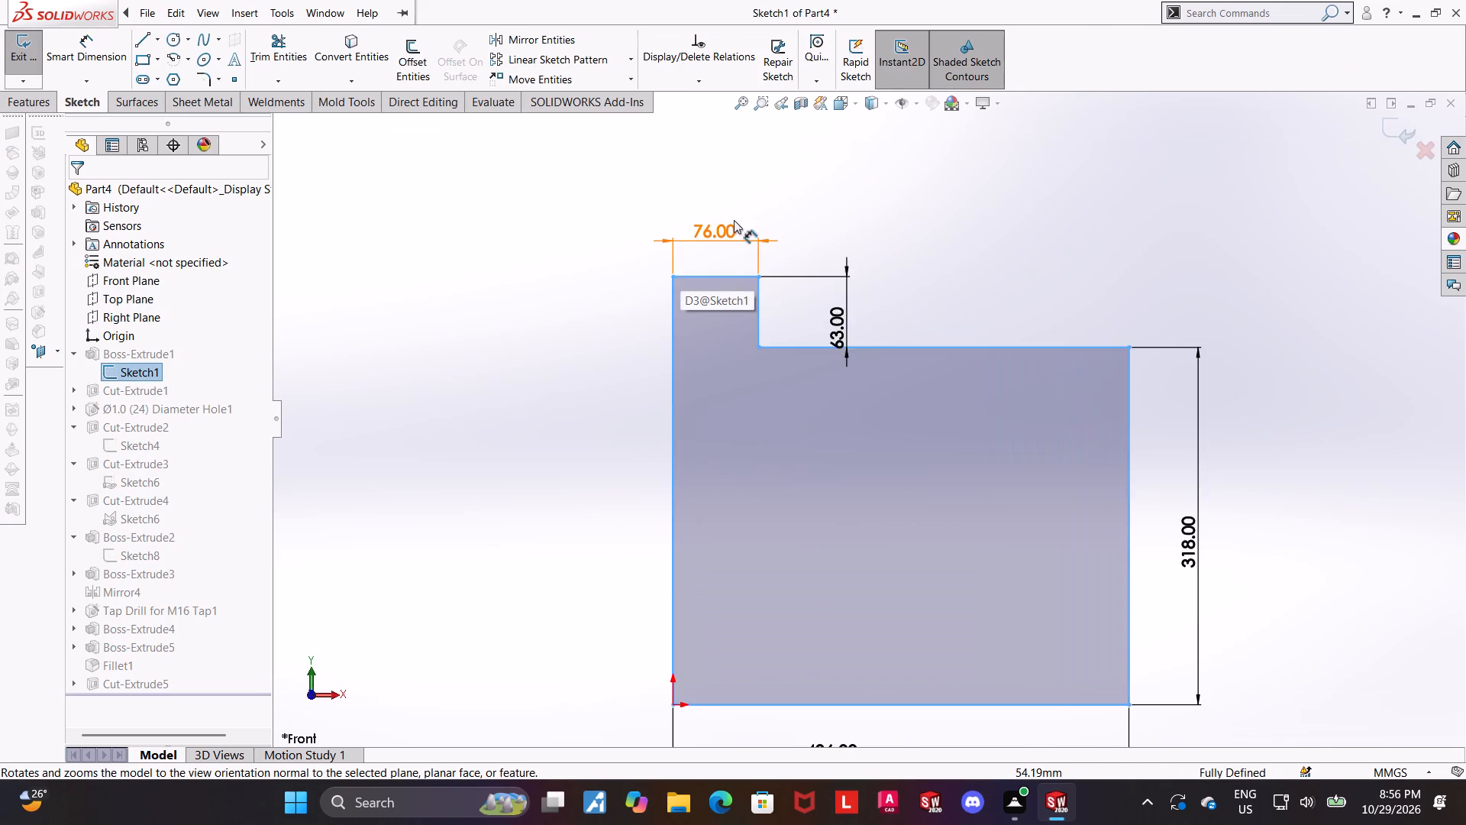
scroll(734, 220, down, 2)
double_click(731, 267)
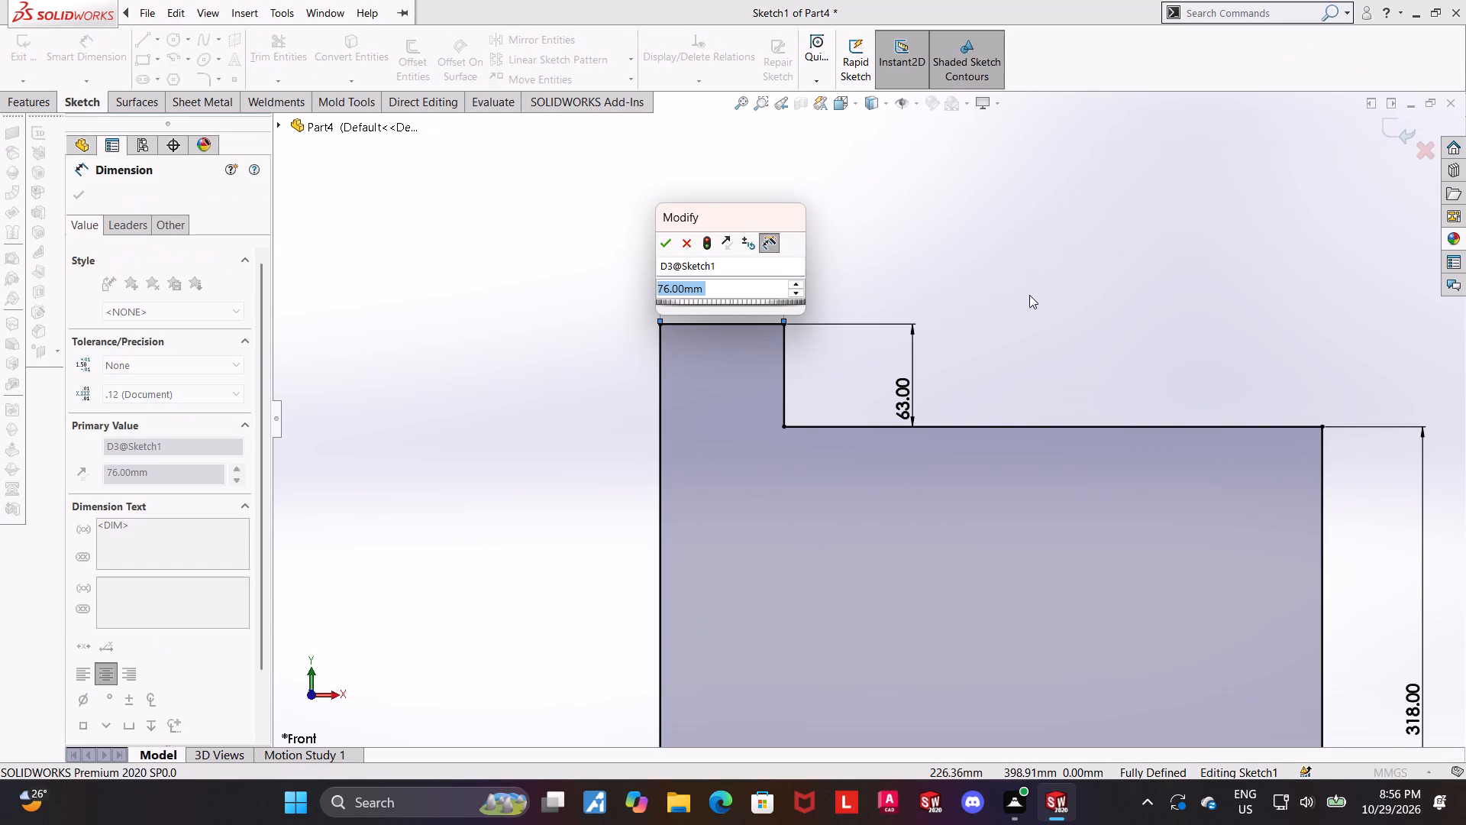
text(70)
key(Return)
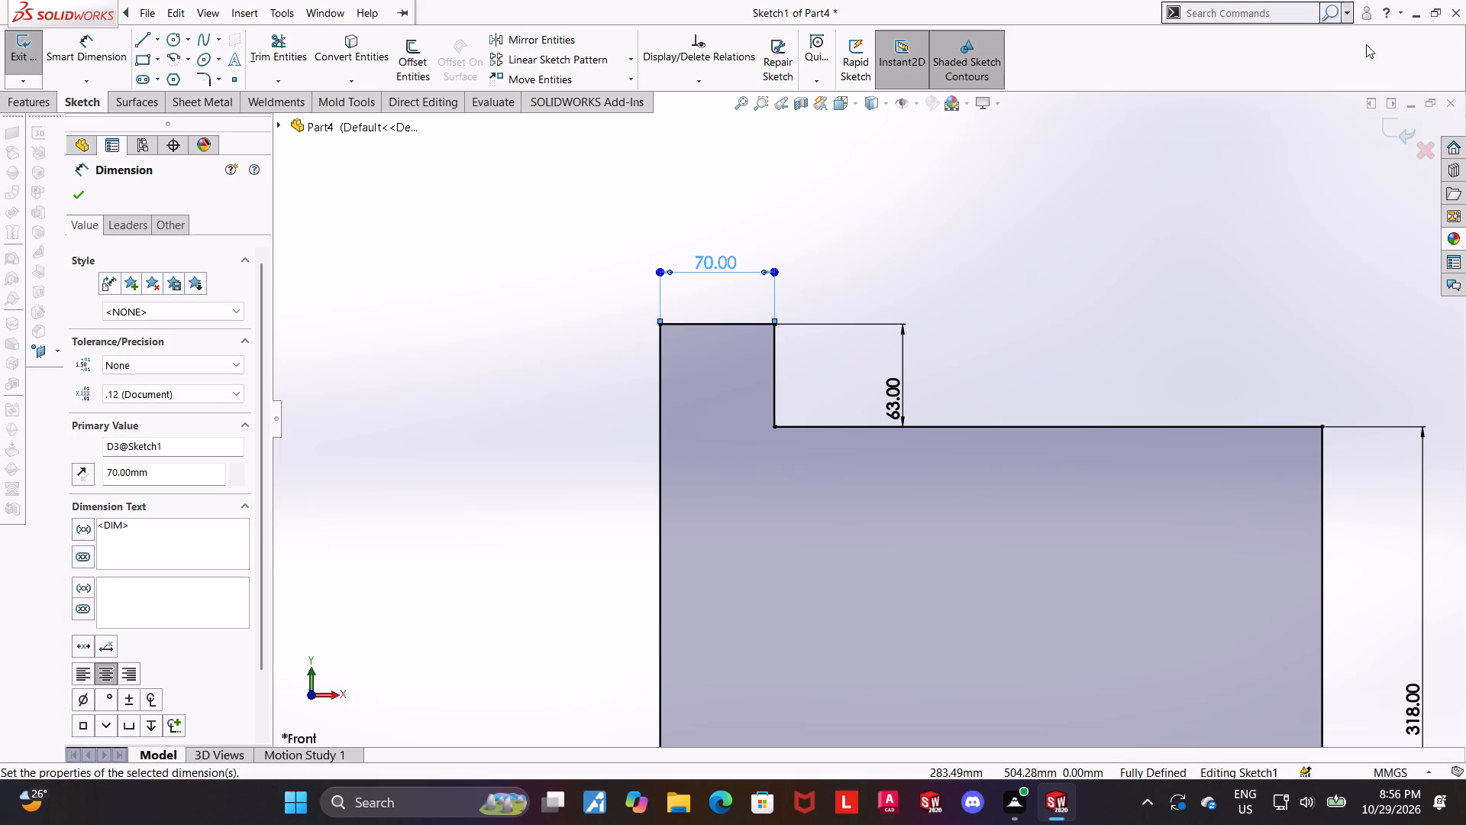
click(1393, 121)
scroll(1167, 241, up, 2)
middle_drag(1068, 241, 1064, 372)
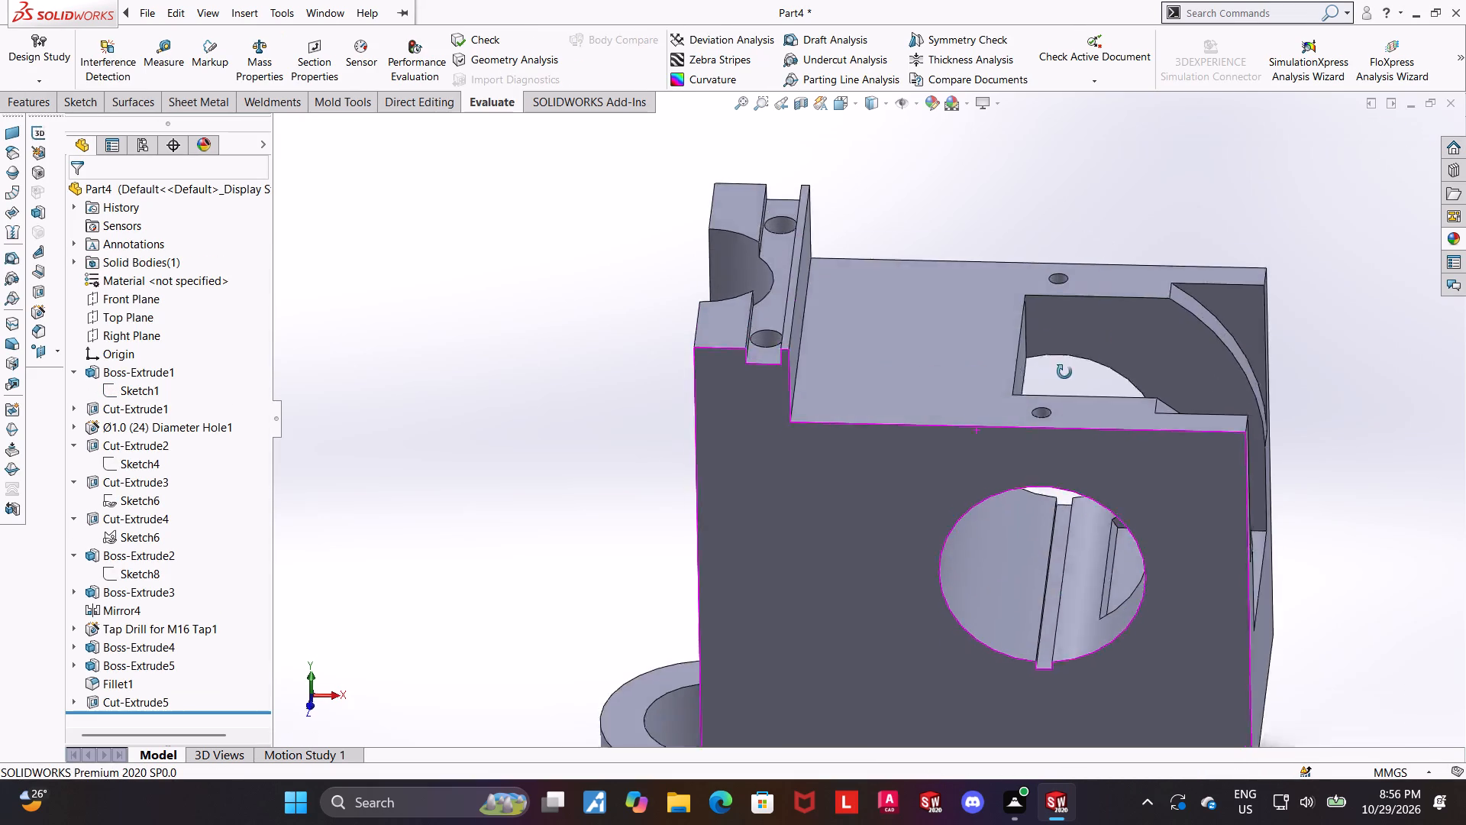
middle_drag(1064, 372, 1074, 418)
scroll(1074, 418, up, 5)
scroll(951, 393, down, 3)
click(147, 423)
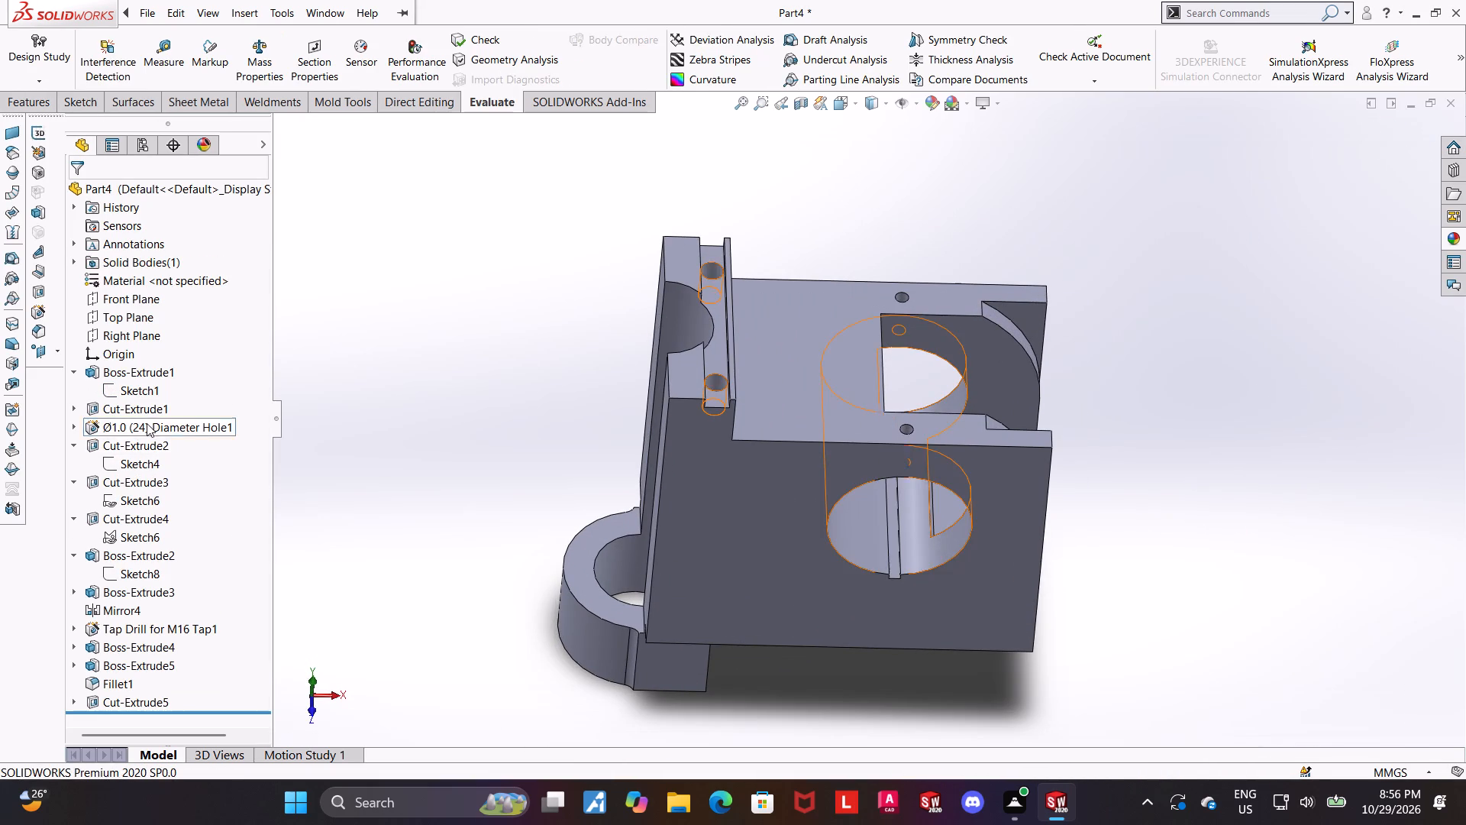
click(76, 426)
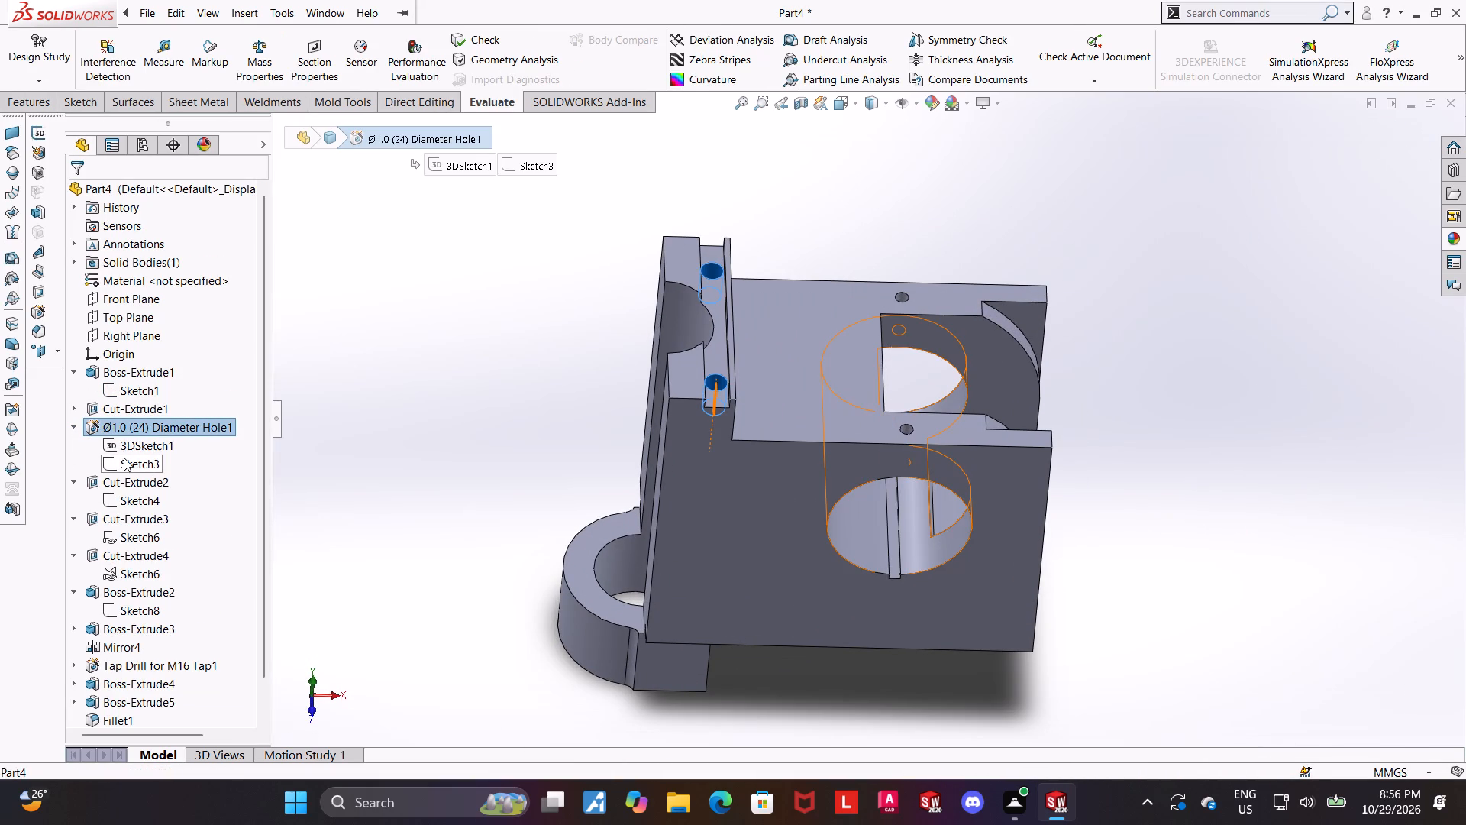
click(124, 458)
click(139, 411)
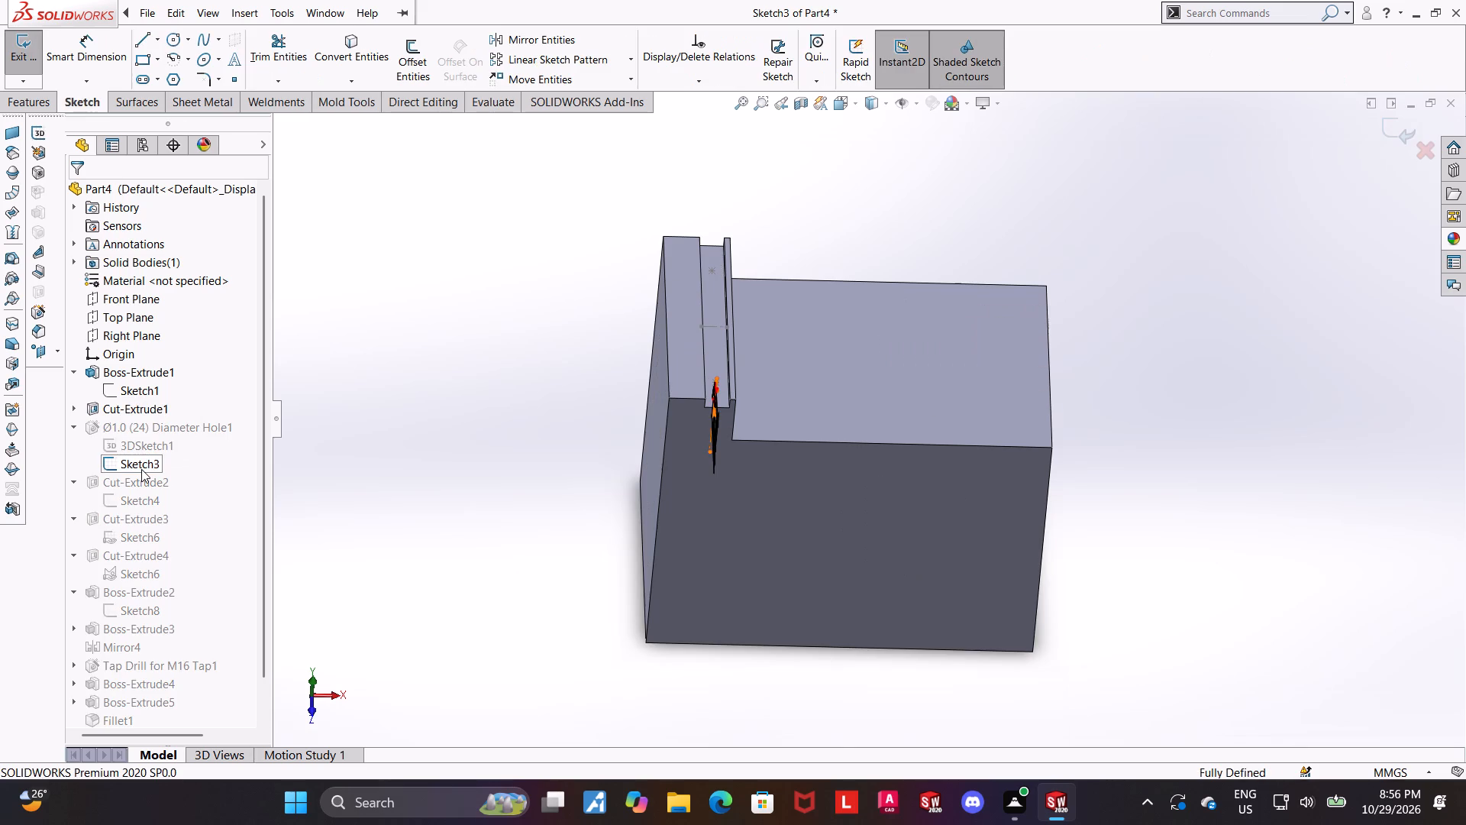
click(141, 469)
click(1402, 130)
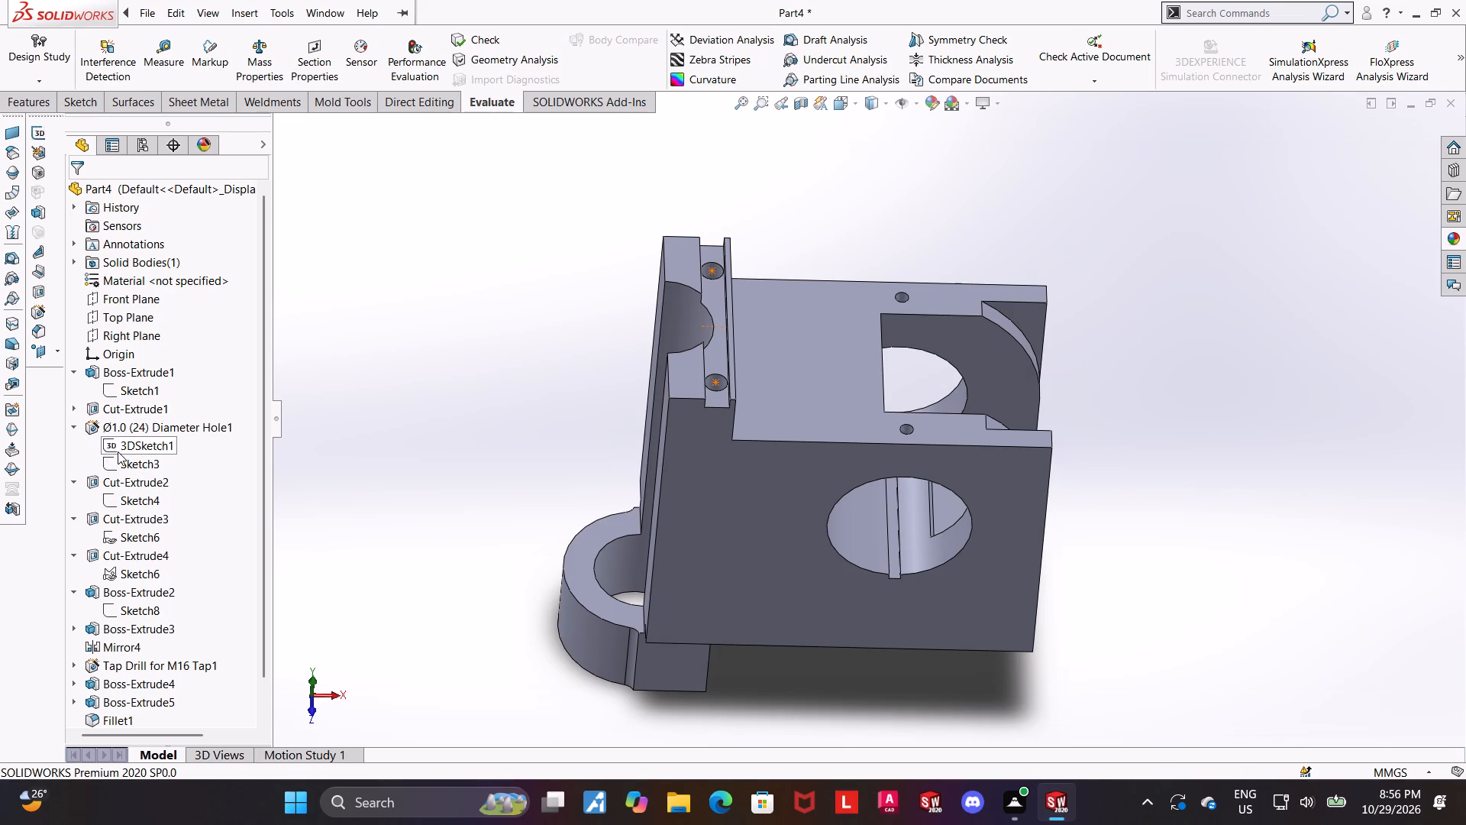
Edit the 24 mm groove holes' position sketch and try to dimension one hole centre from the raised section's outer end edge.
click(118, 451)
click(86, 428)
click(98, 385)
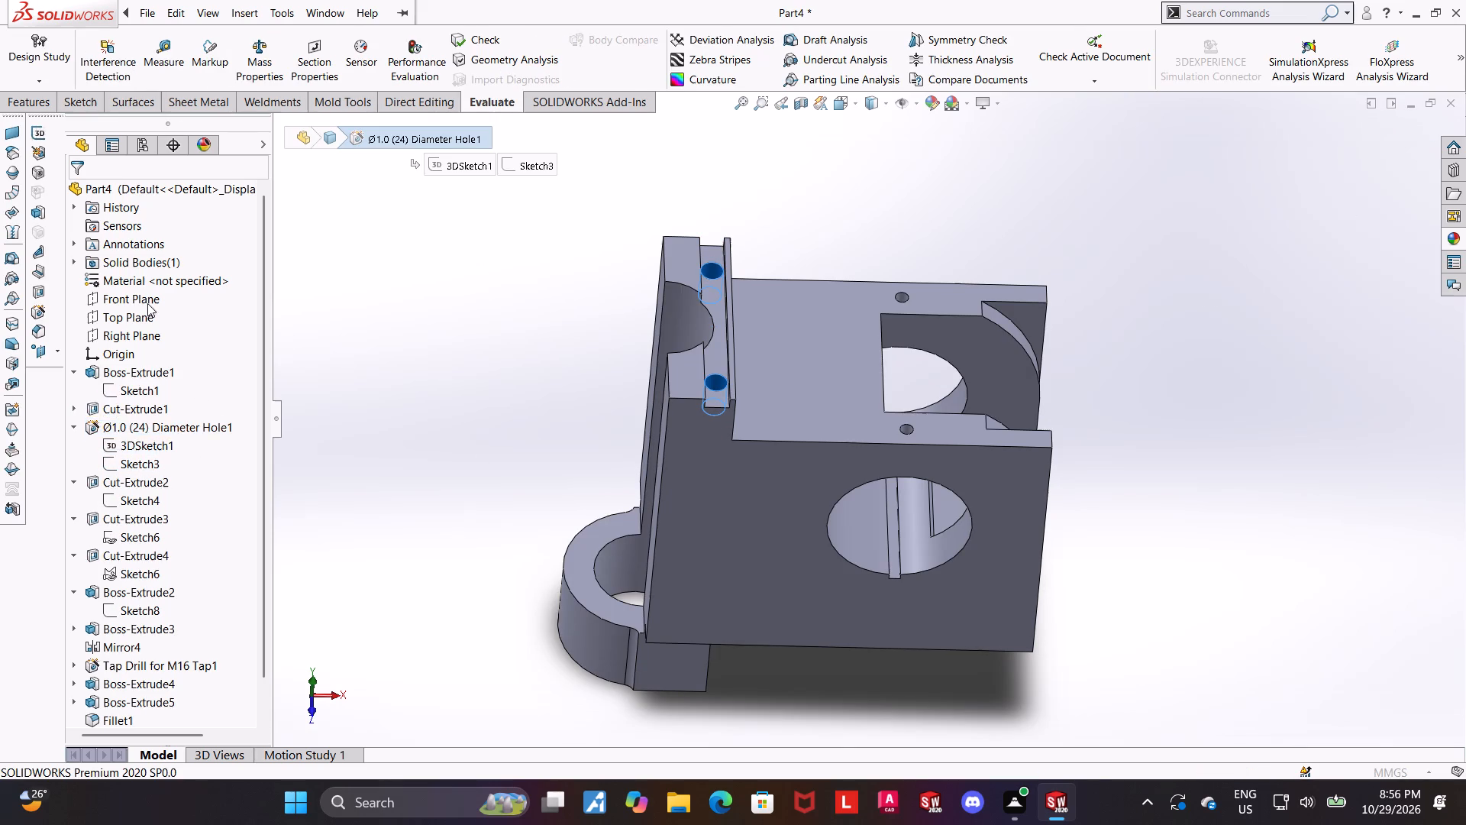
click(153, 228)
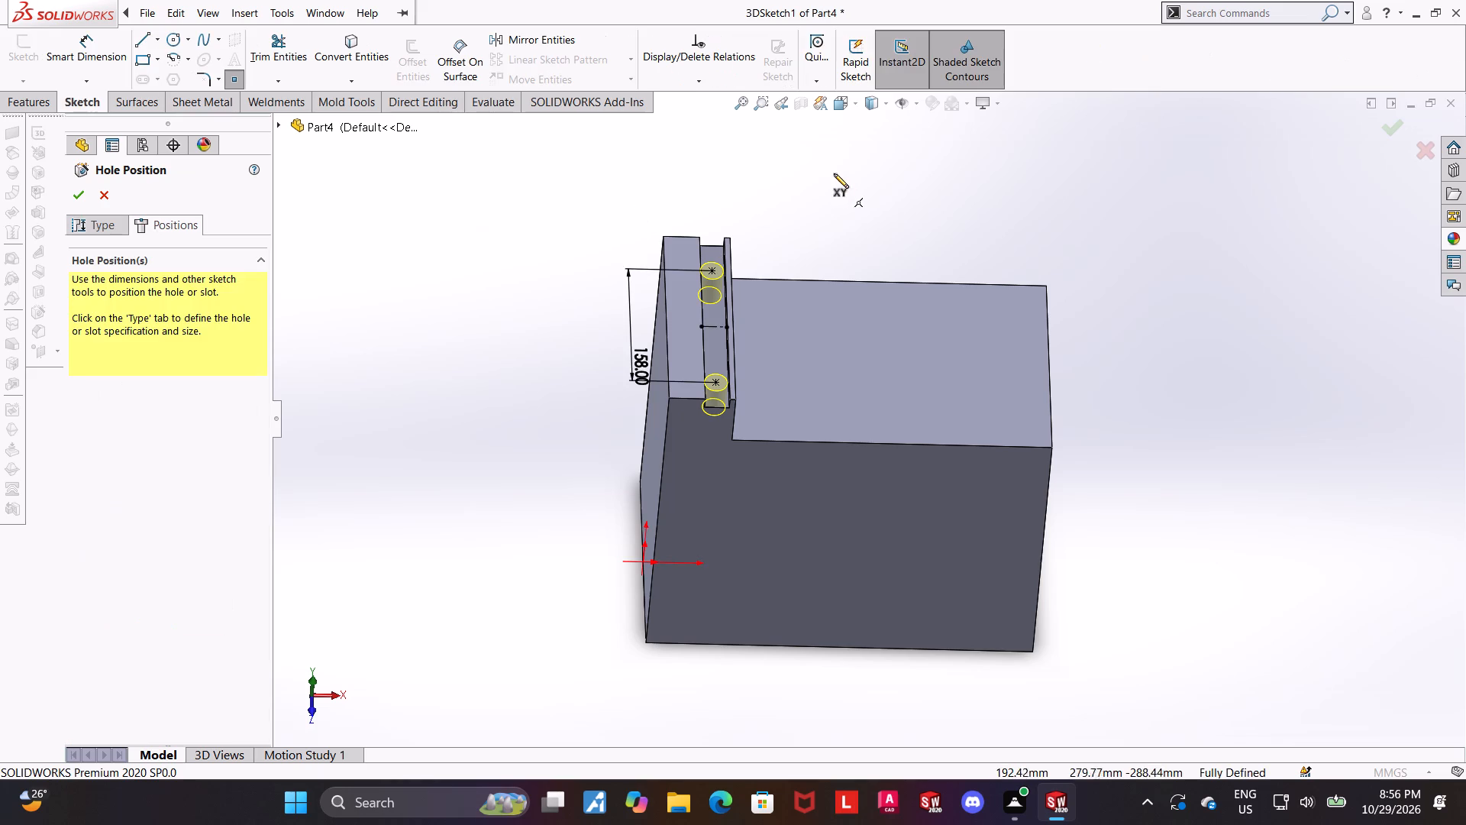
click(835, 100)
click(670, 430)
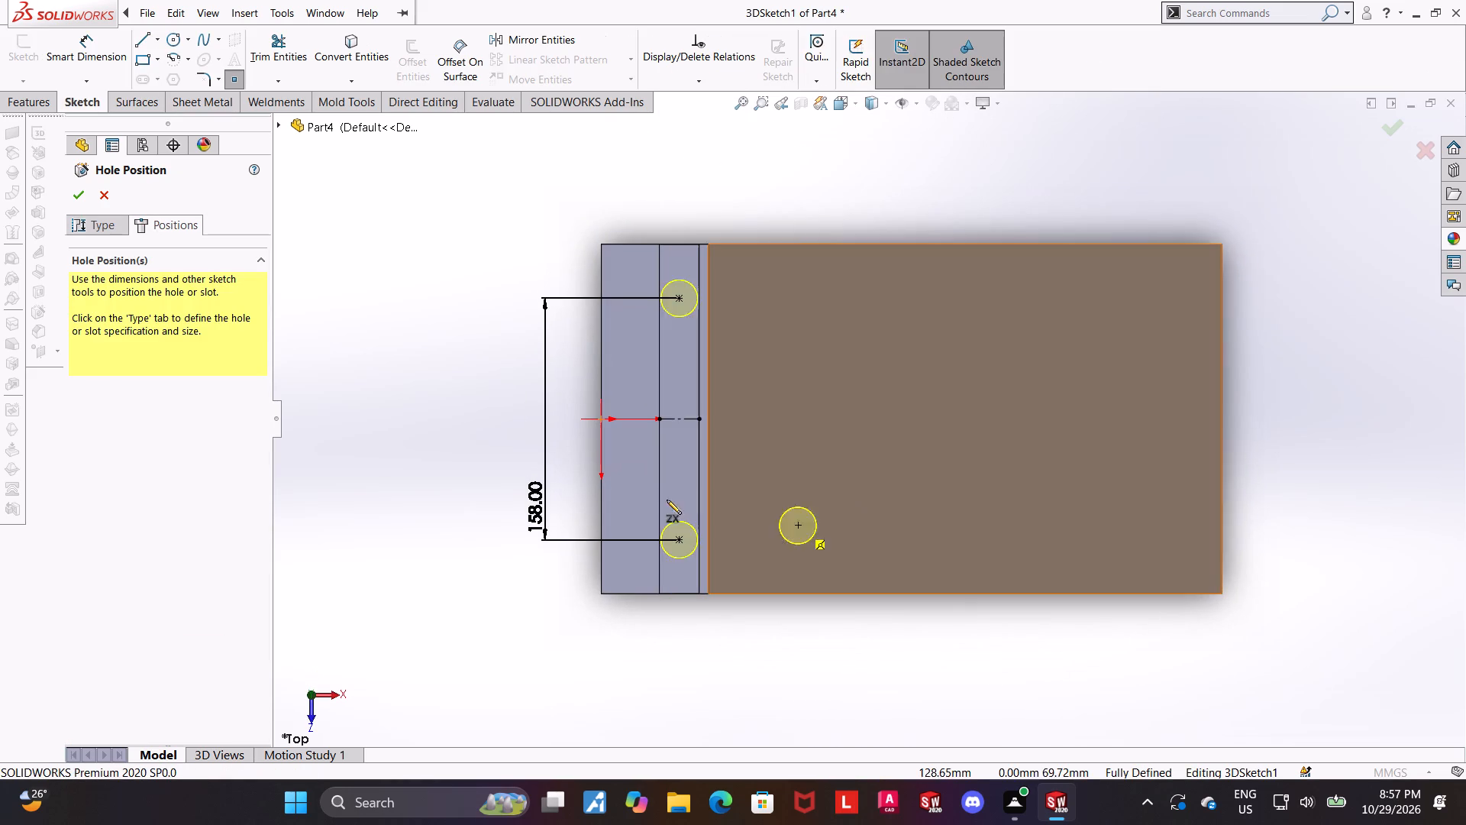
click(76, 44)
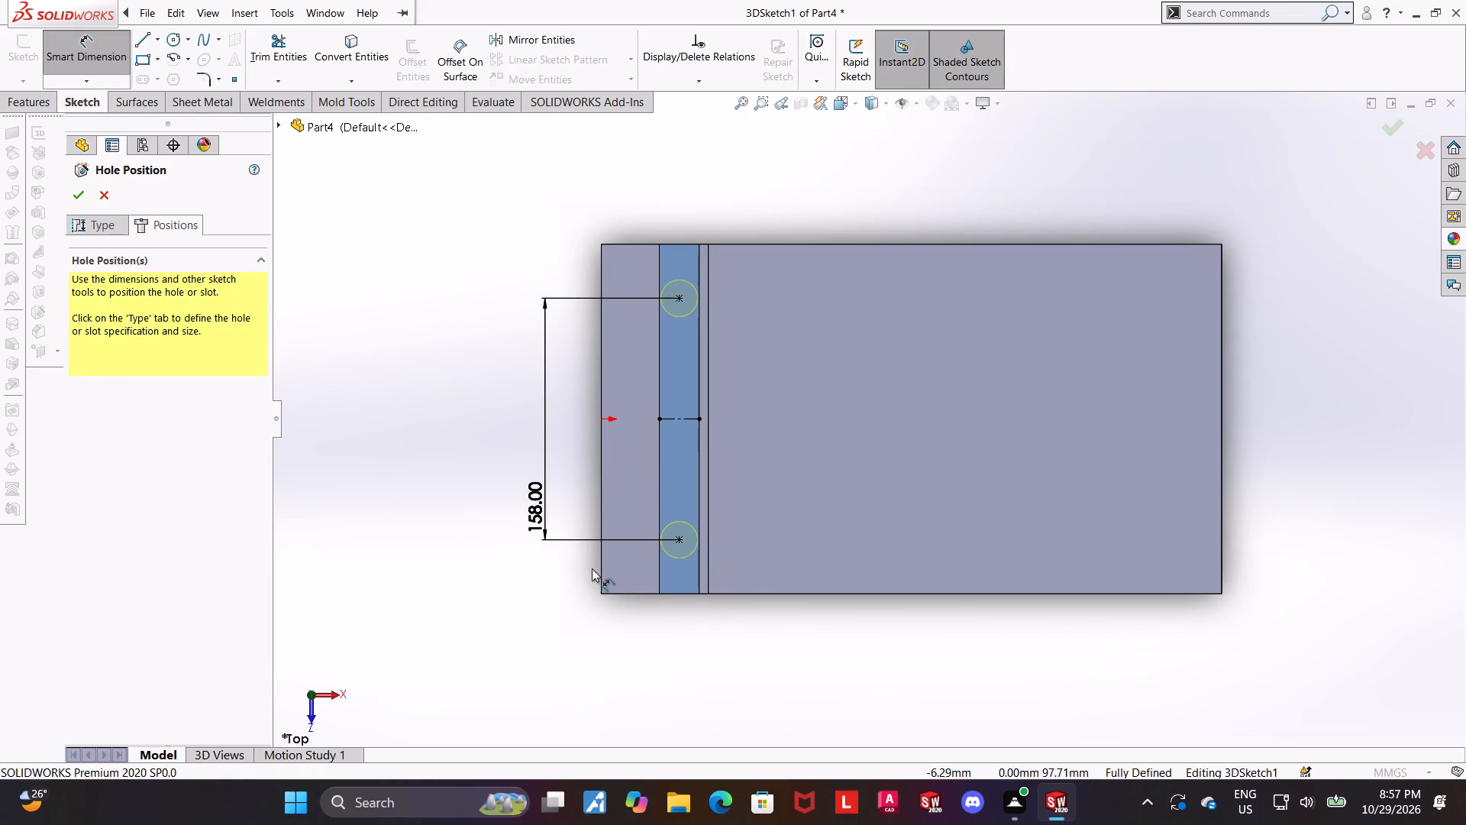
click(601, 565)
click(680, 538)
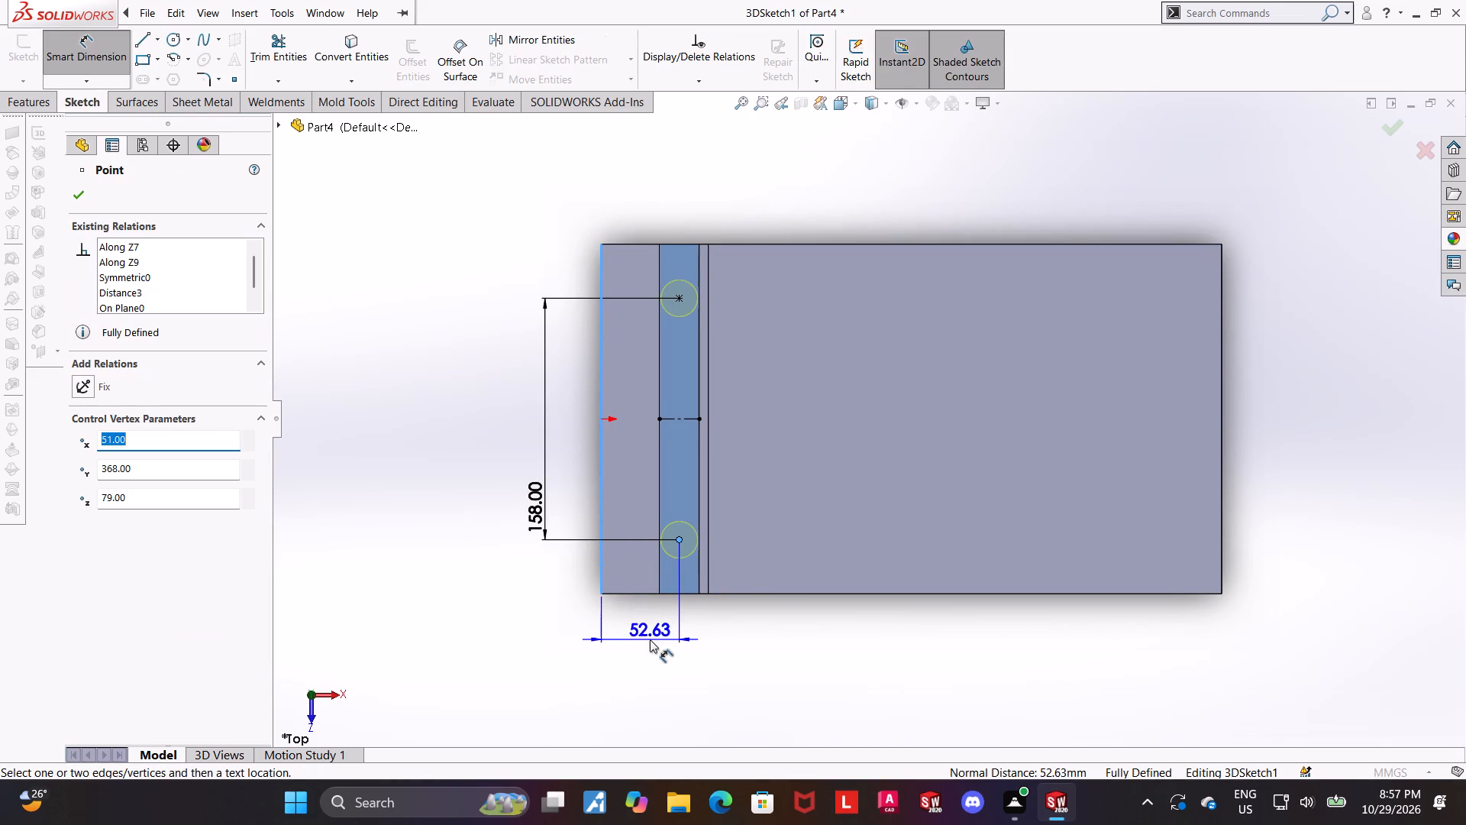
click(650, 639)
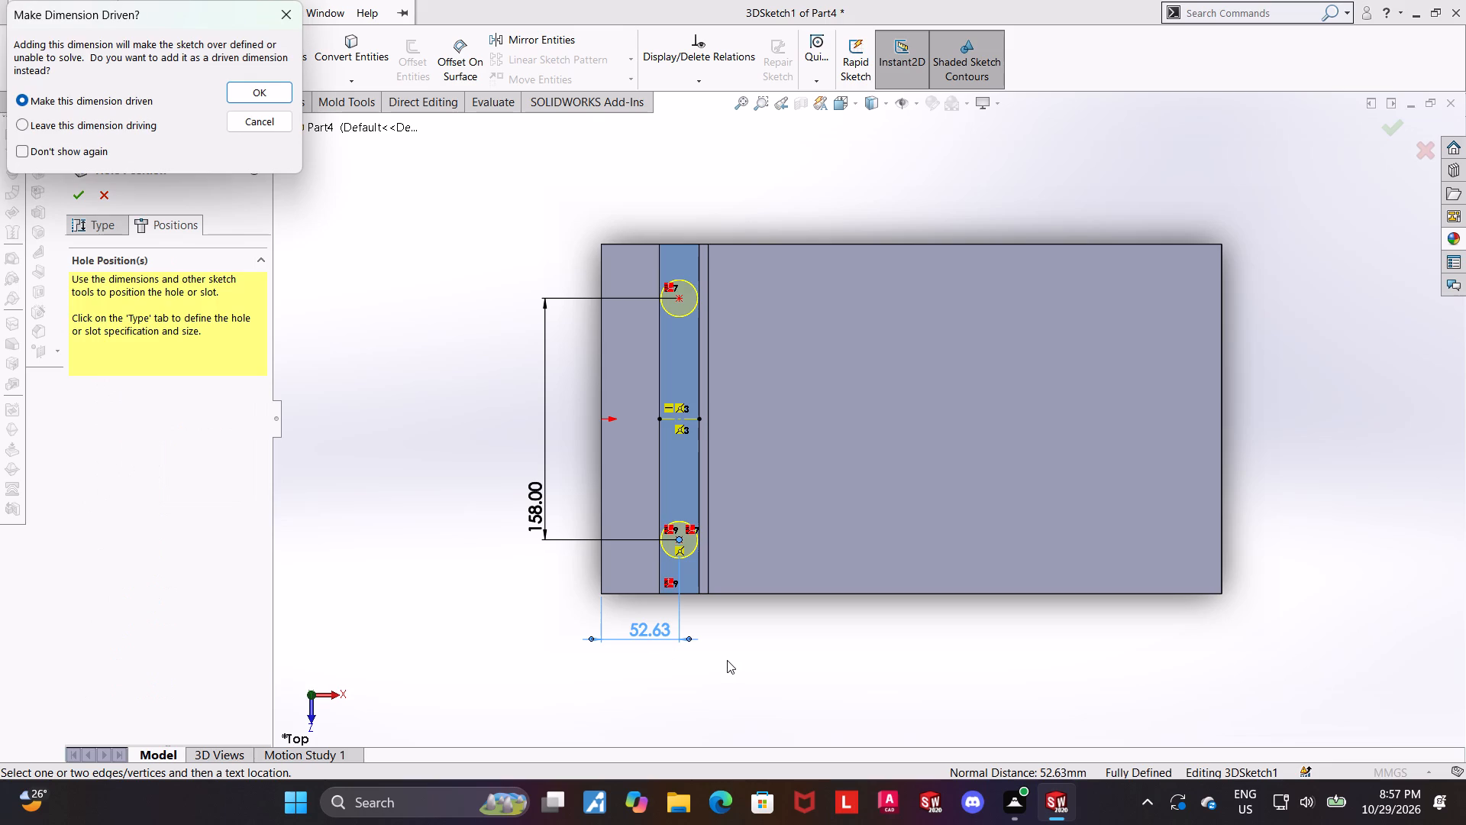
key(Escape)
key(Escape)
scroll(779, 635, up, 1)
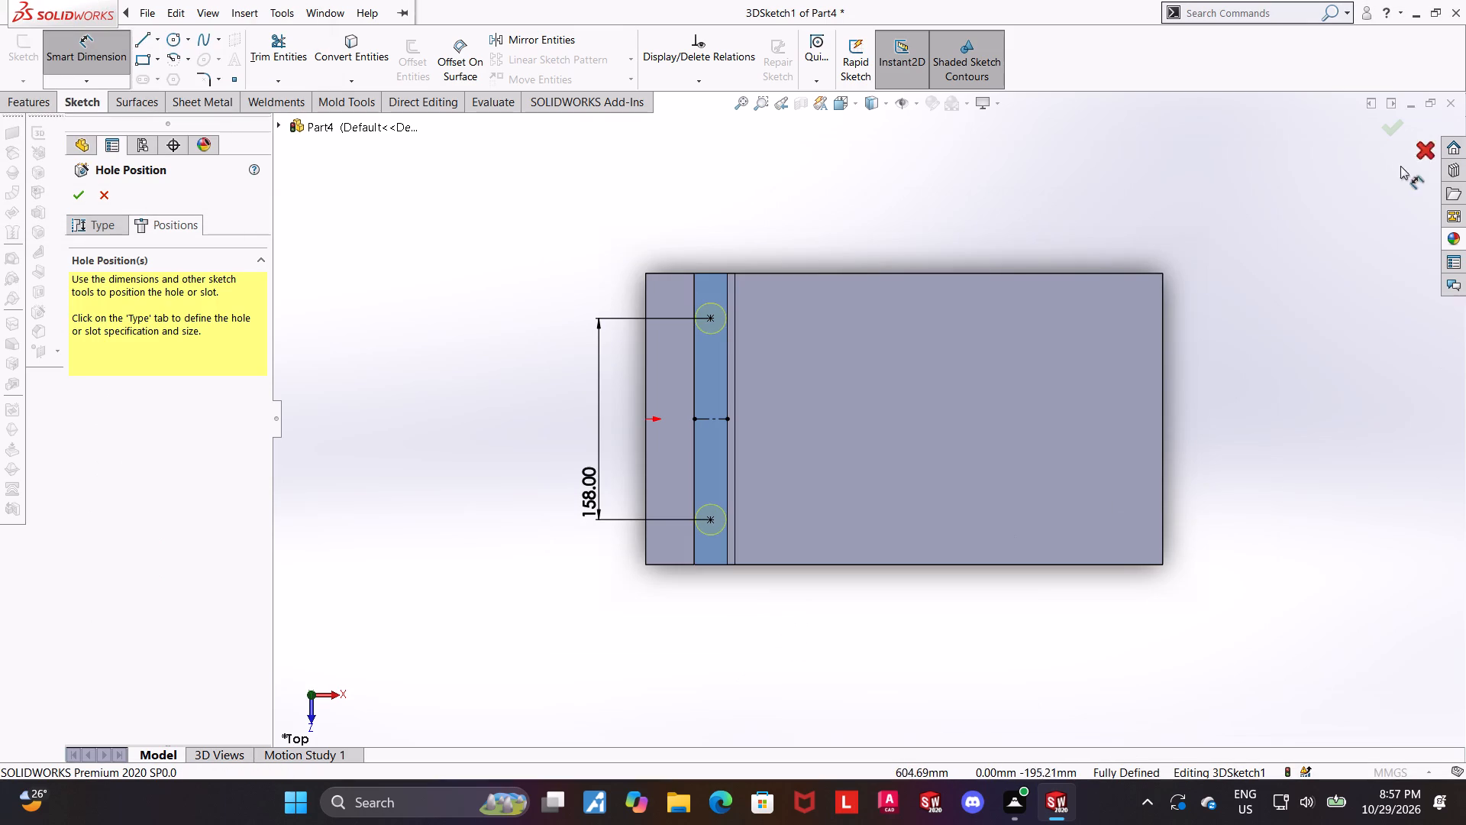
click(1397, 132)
Examine the model from several angles, checking the grooved step, the boss bore, the keyed bore and the pocket.
scroll(813, 582, up, 2)
middle_drag(806, 629, 812, 413)
key(ctrl+7)
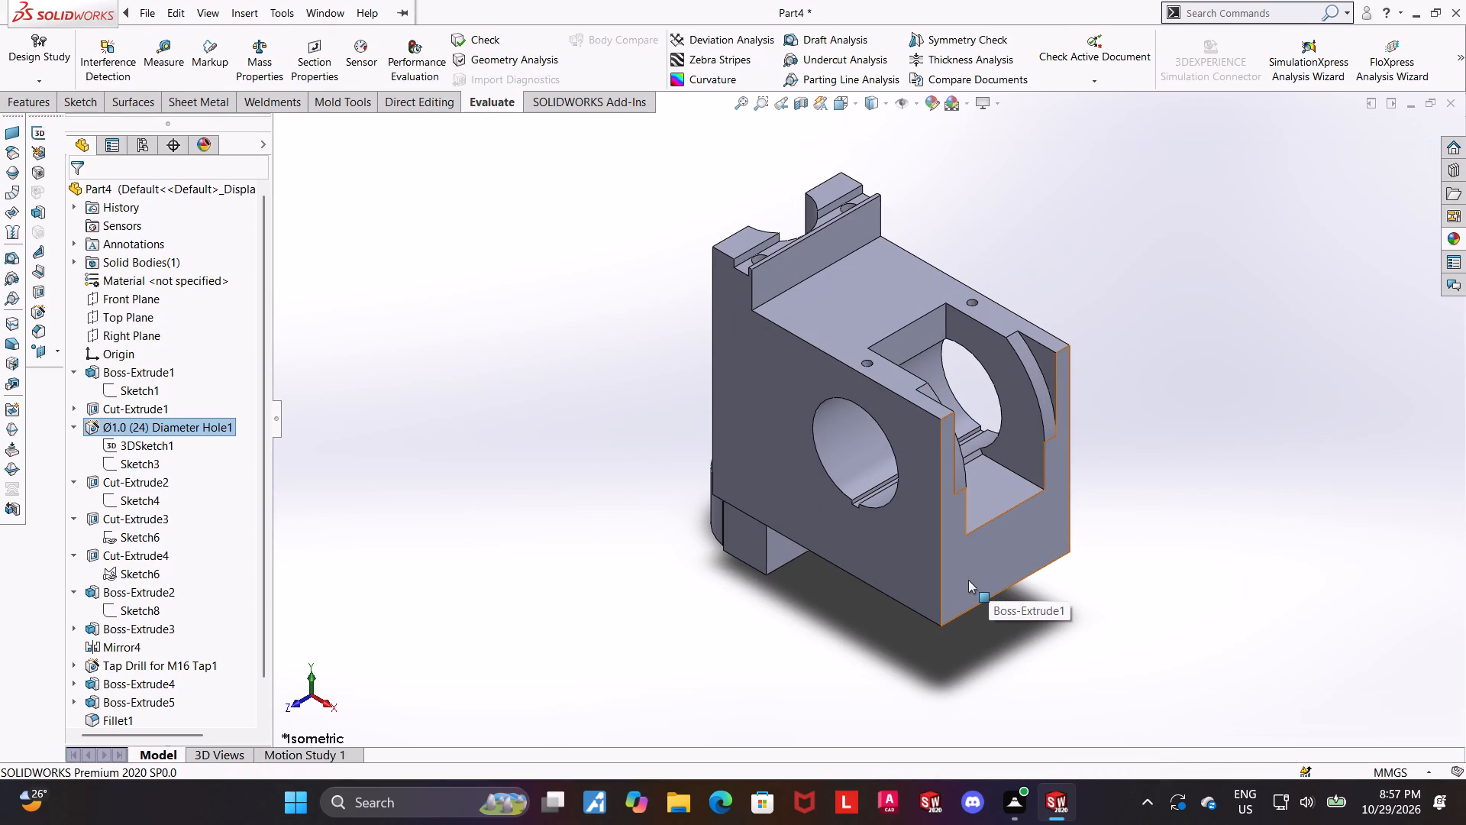
middle_drag(689, 614, 851, 605)
click(837, 100)
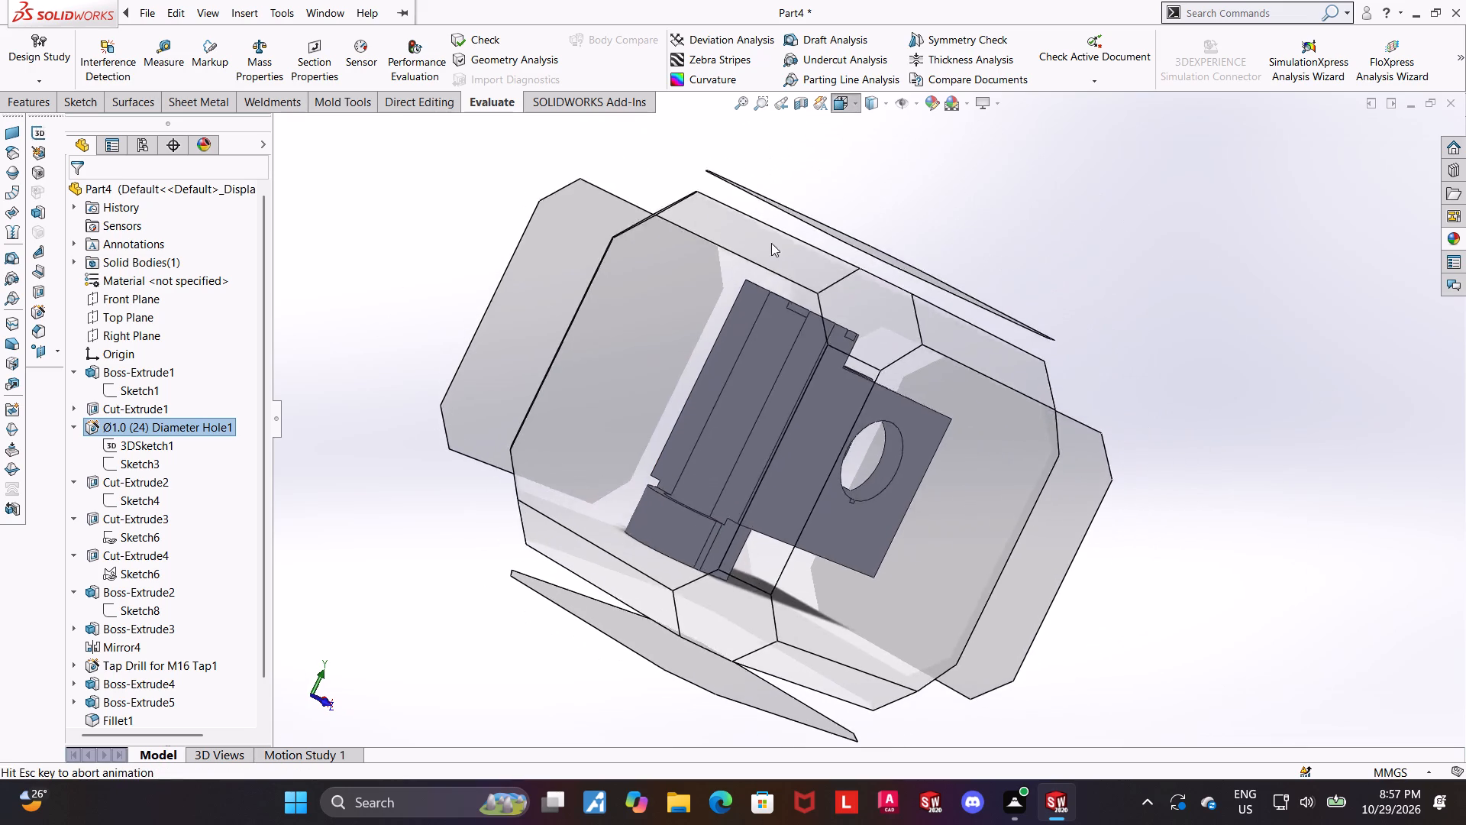
click(731, 394)
click(1205, 532)
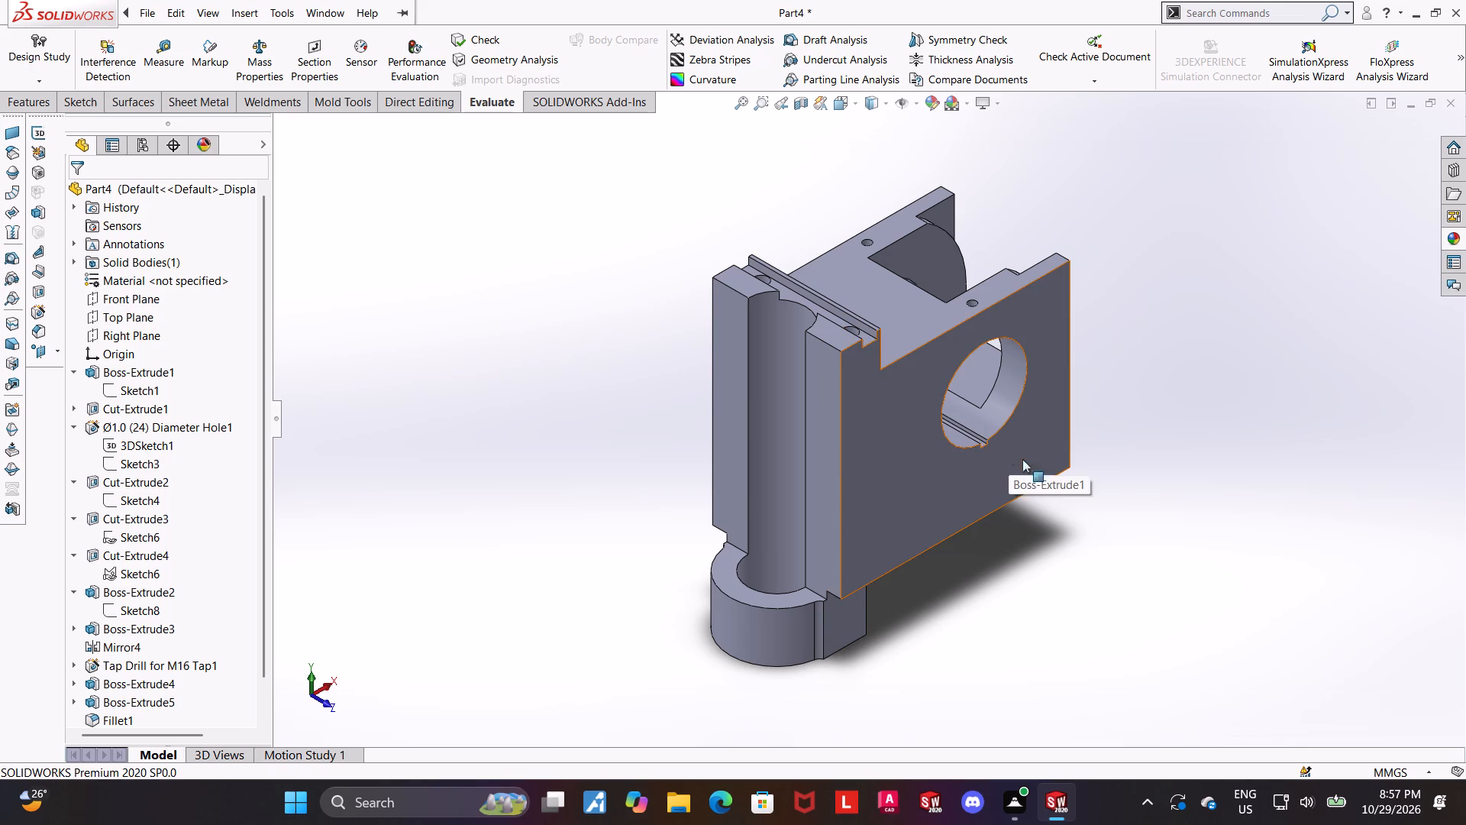
key(ctrl+7)
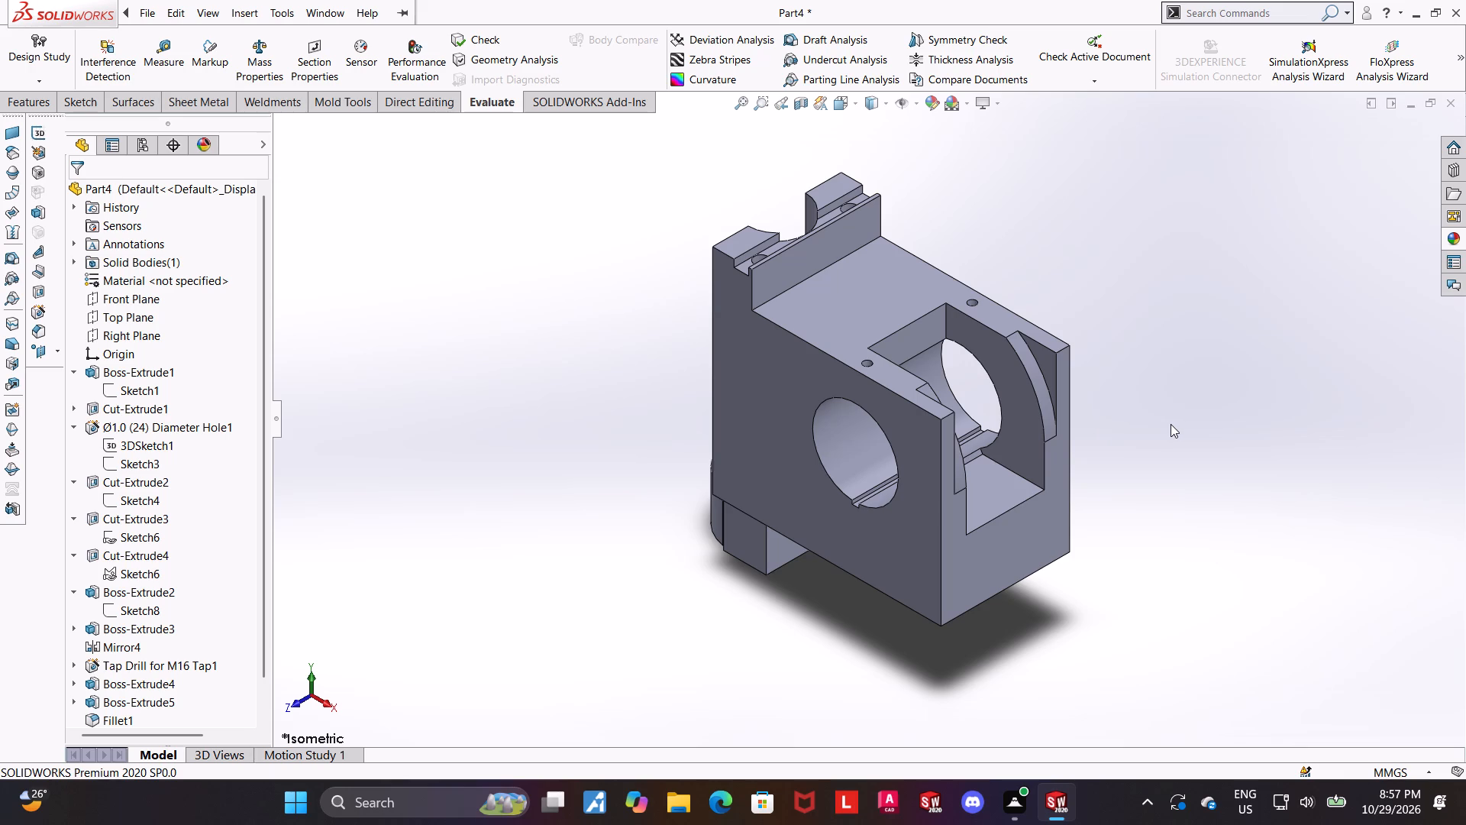
scroll(997, 414, up, 1)
scroll(830, 332, up, 1)
scroll(828, 332, down, 6)
middle_drag(847, 376, 885, 305)
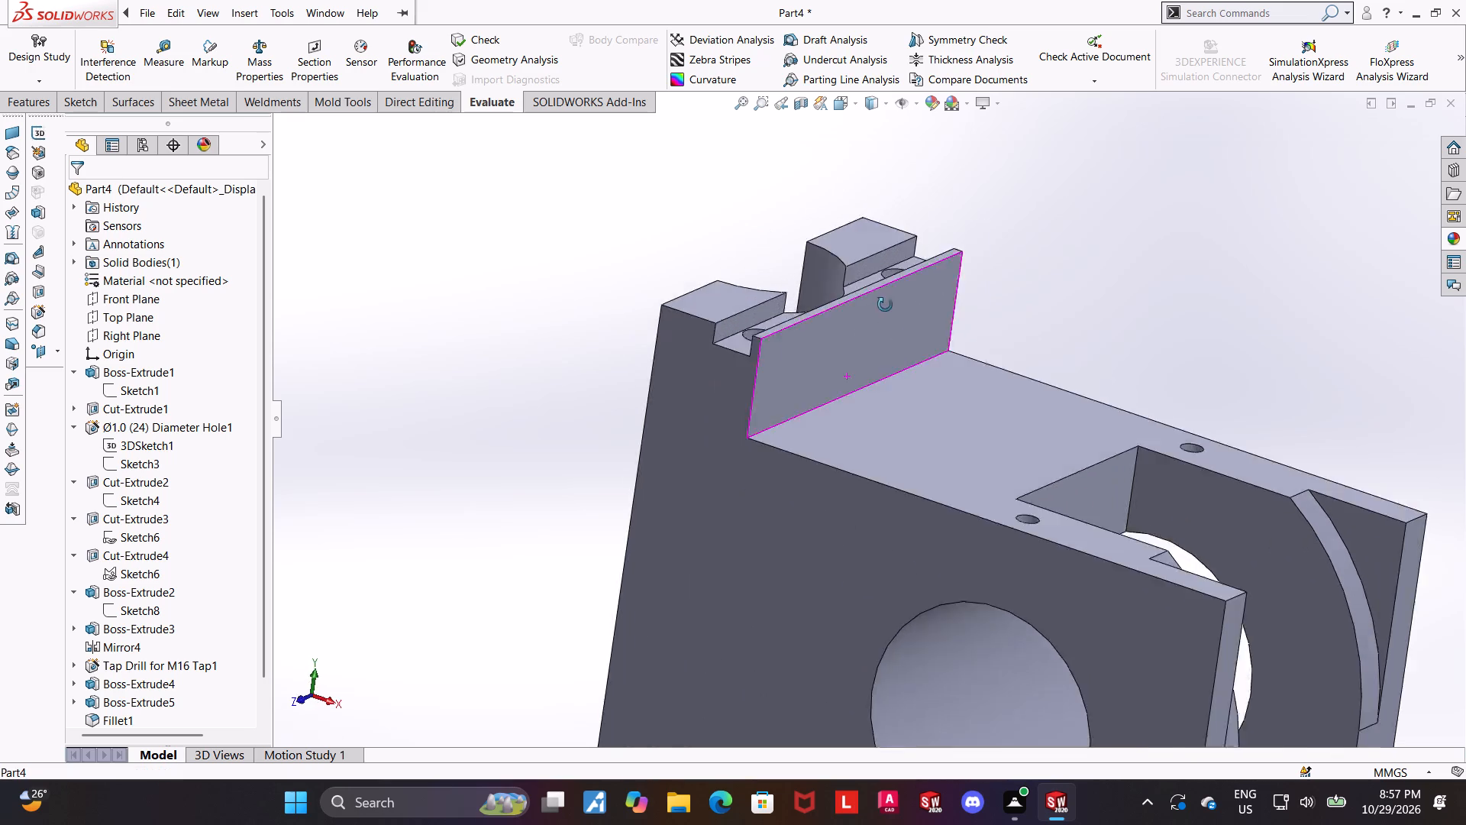
middle_drag(885, 305, 889, 542)
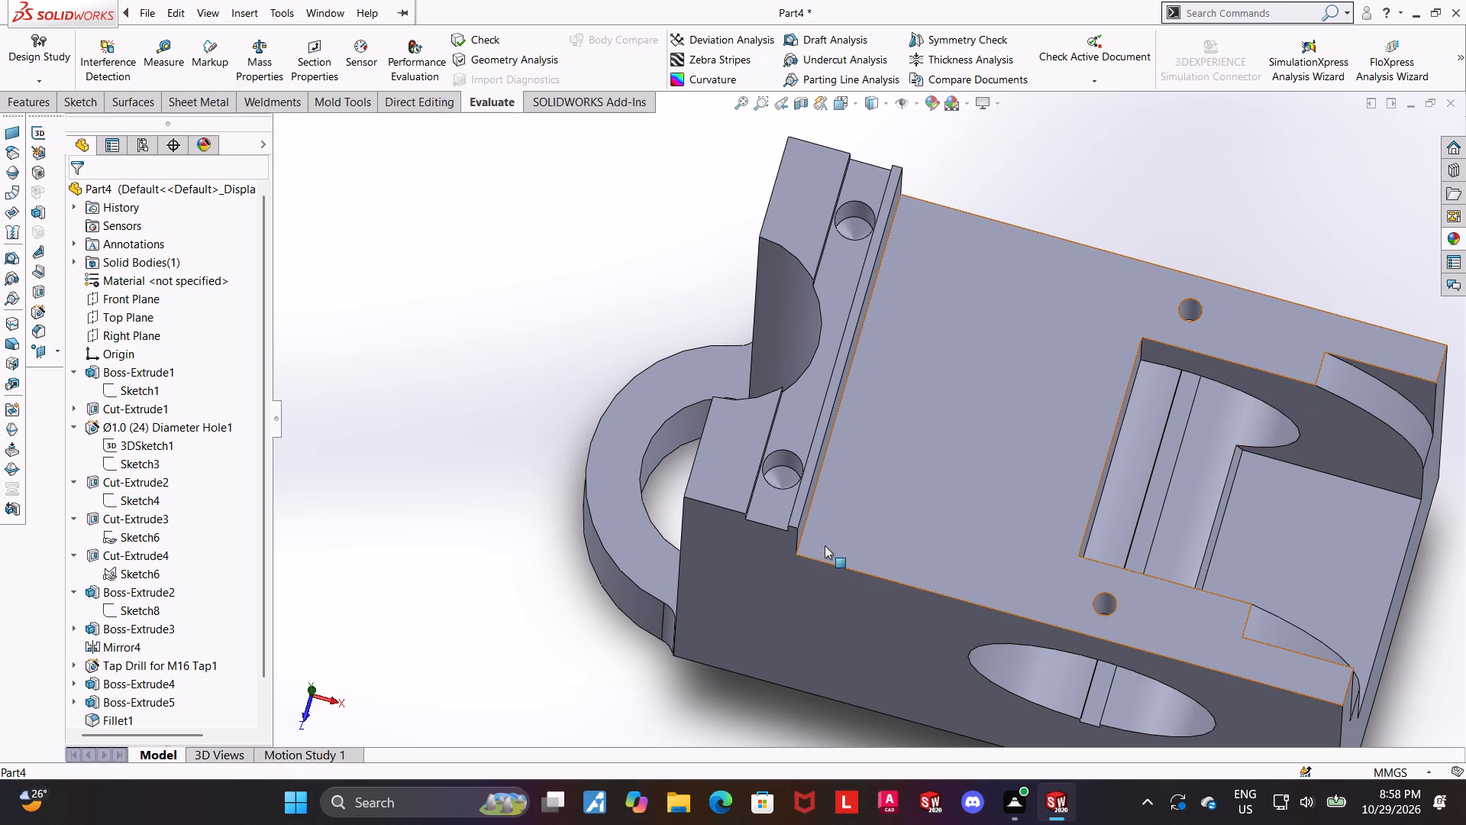
middle_drag(960, 472, 957, 521)
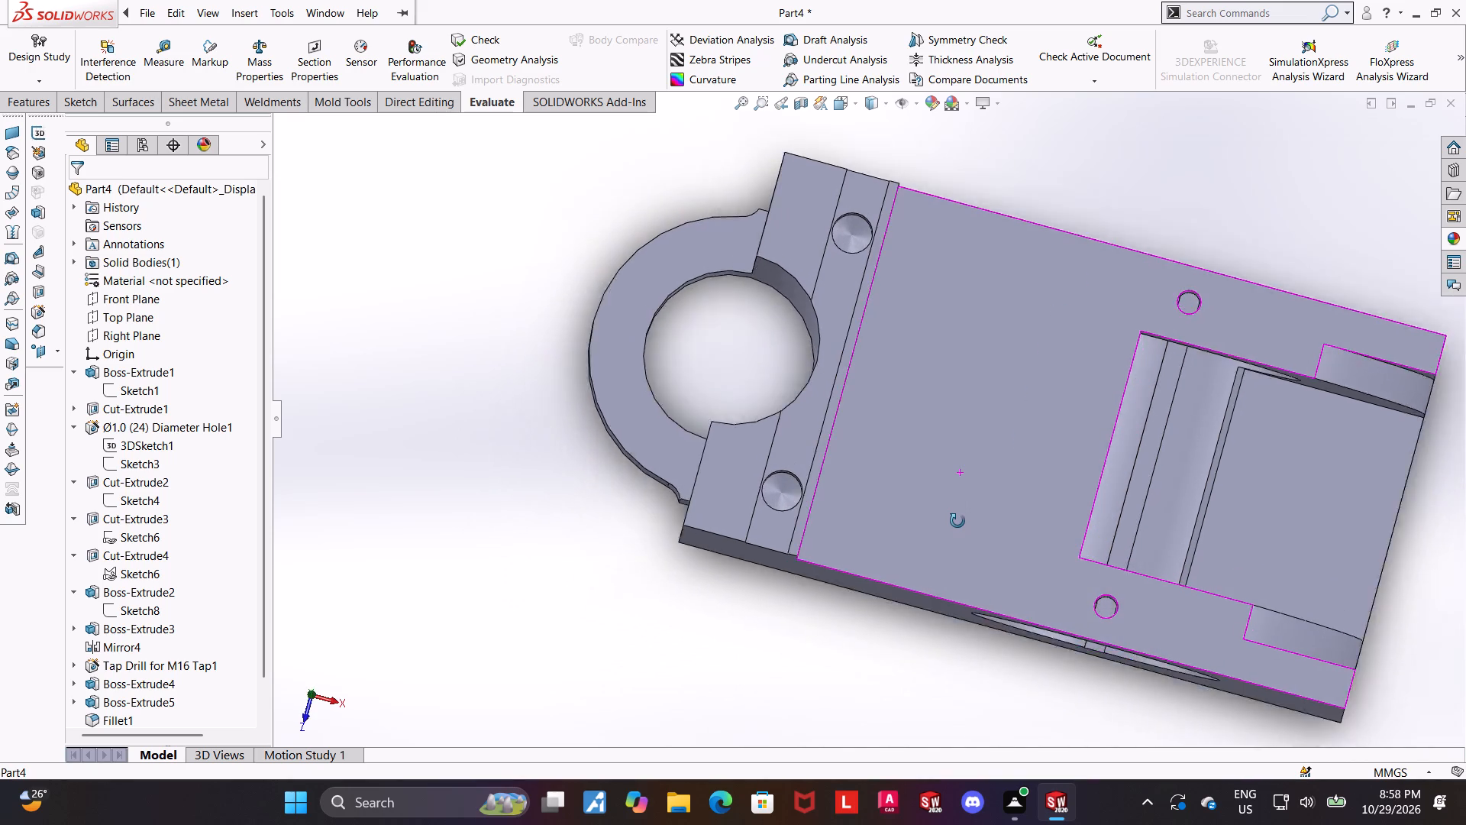
middle_drag(957, 521, 958, 527)
middle_drag(944, 525, 1006, 415)
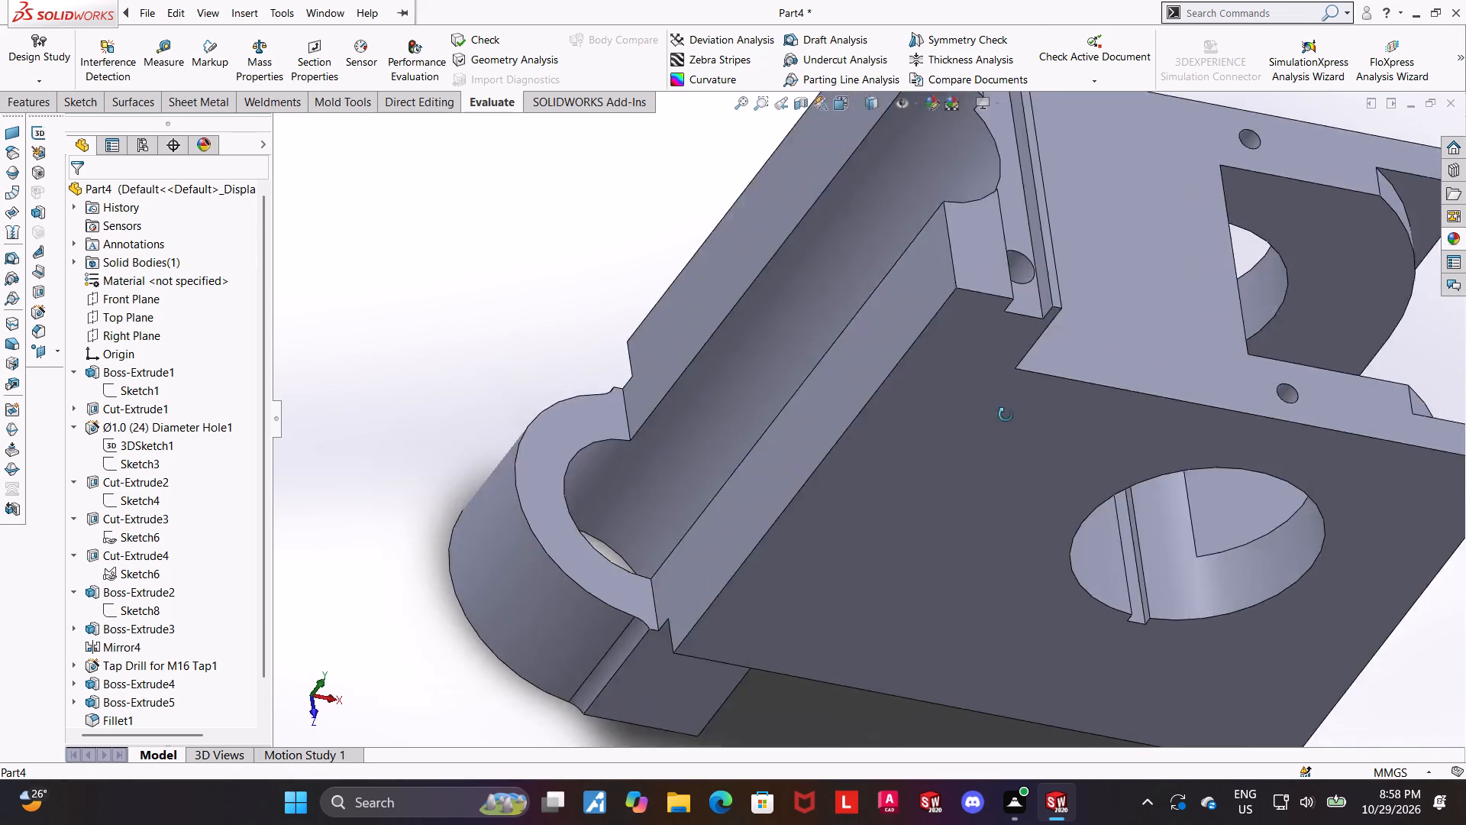
middle_drag(1006, 415, 957, 380)
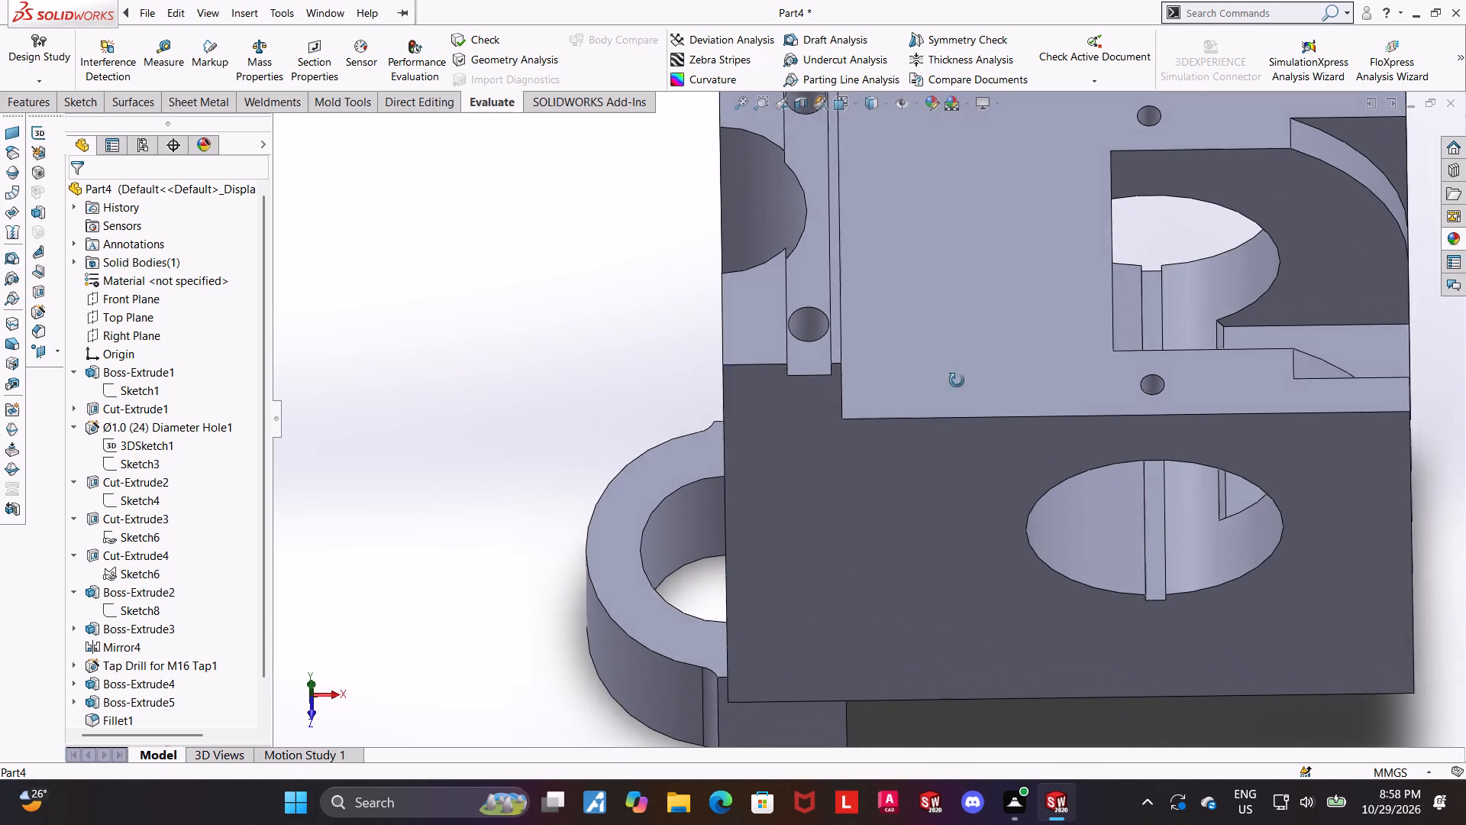
middle_drag(957, 380, 983, 329)
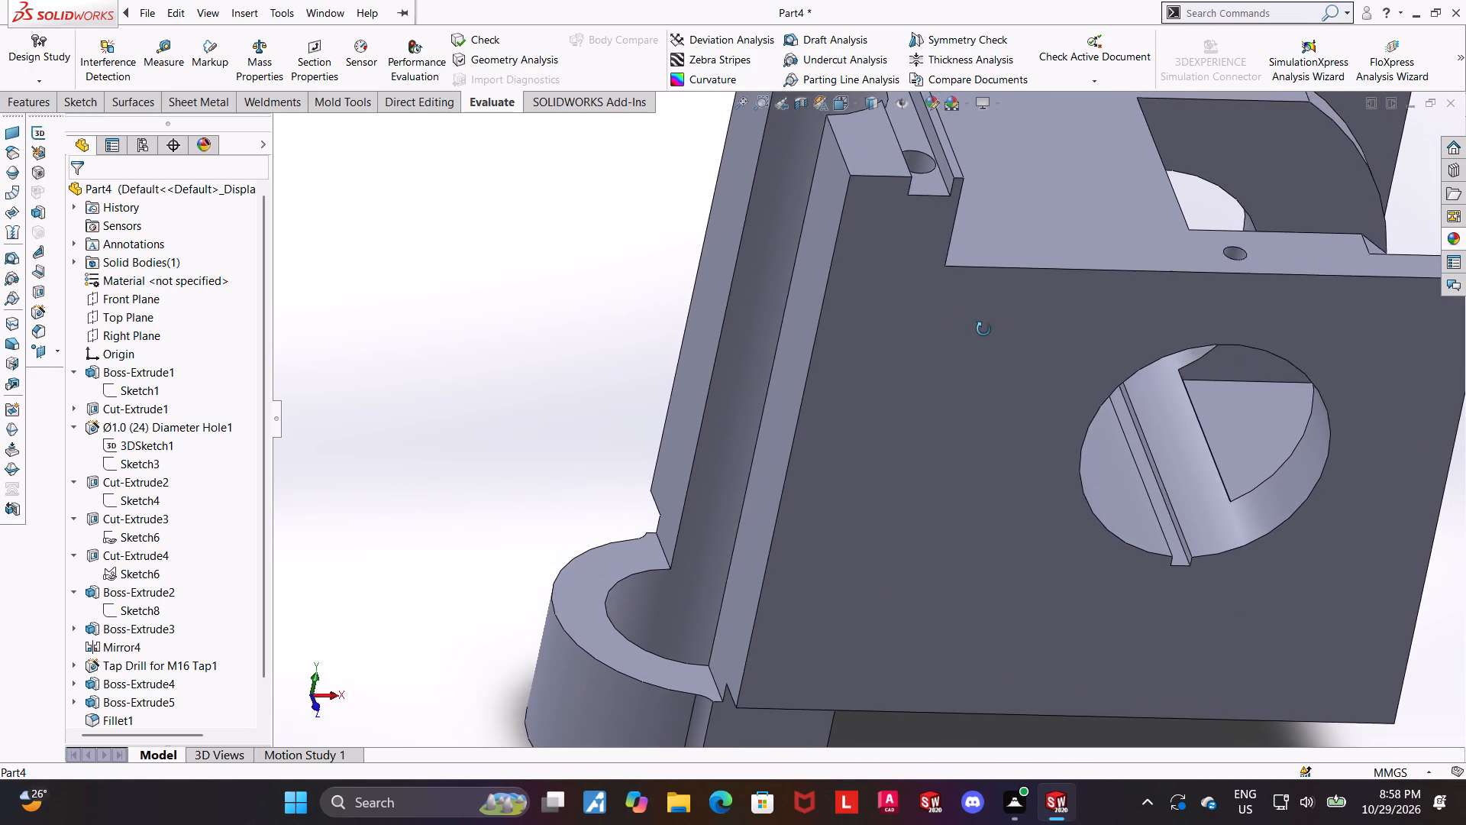
middle_drag(983, 329, 973, 390)
scroll(971, 388, up, 1)
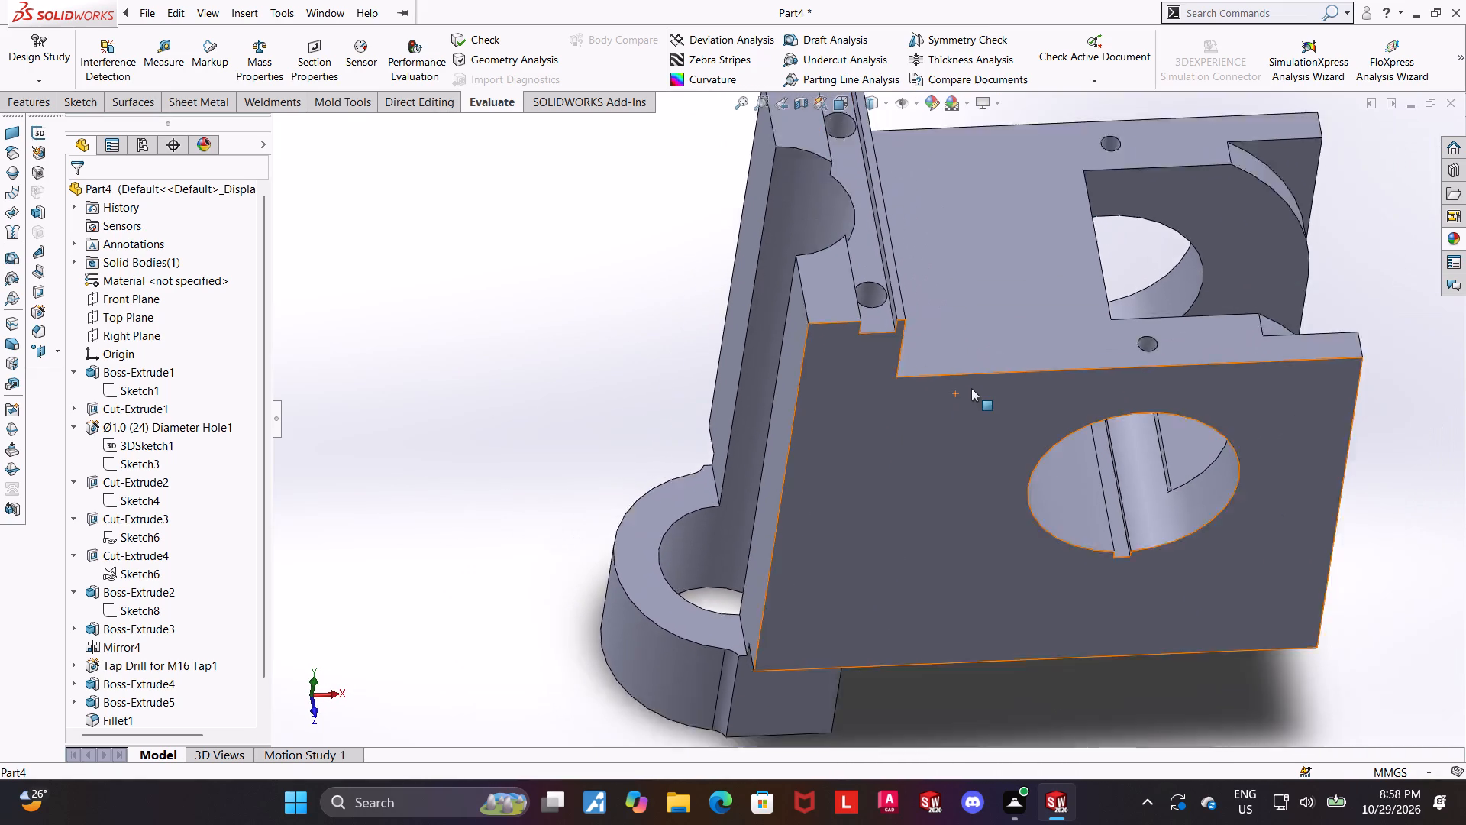
scroll(971, 388, up, 3)
Review the base block's profile sketch dimensions and its mid-plane extrusion settings.
click(124, 369)
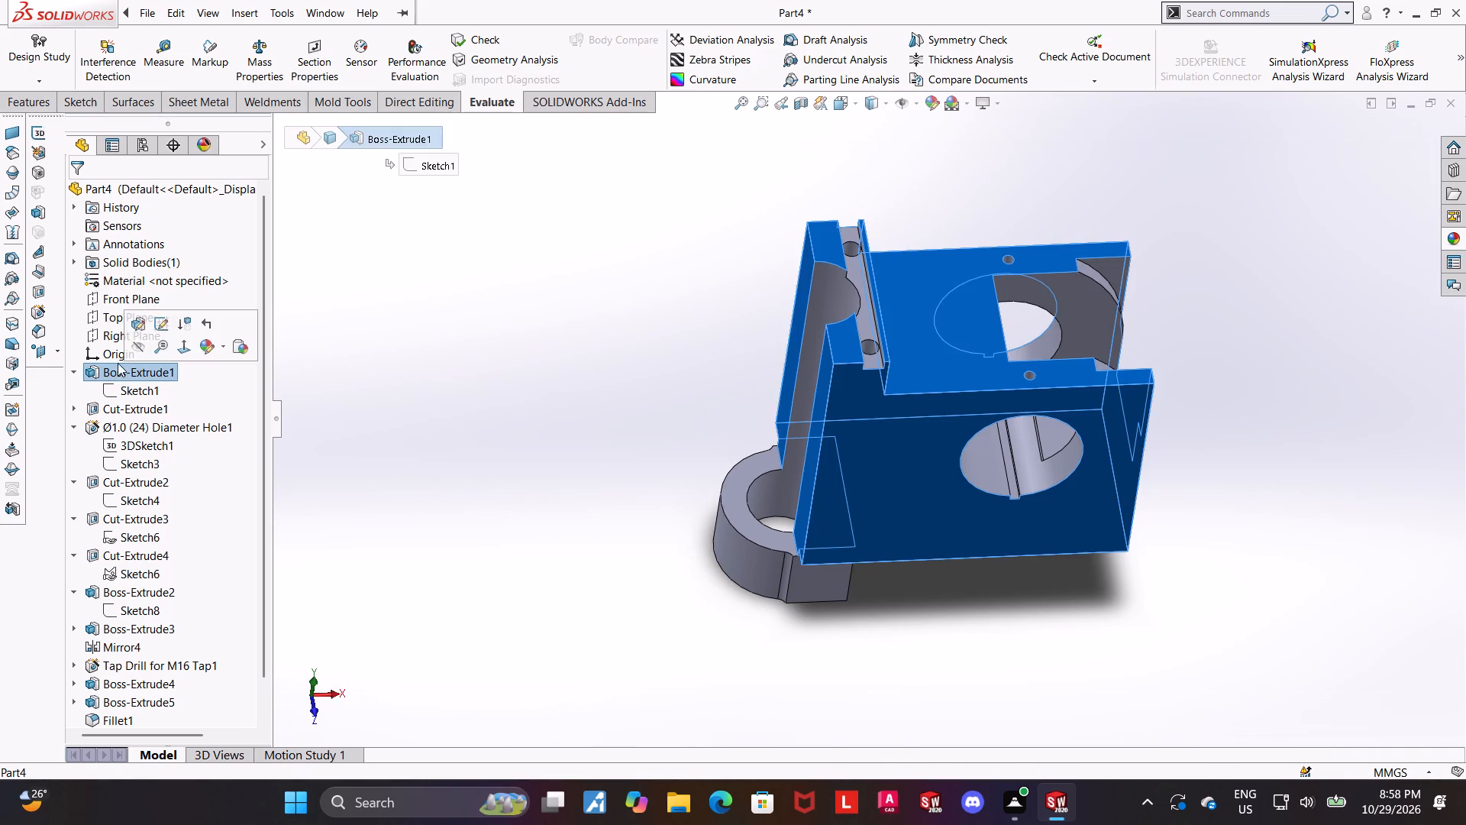
click(125, 393)
click(142, 345)
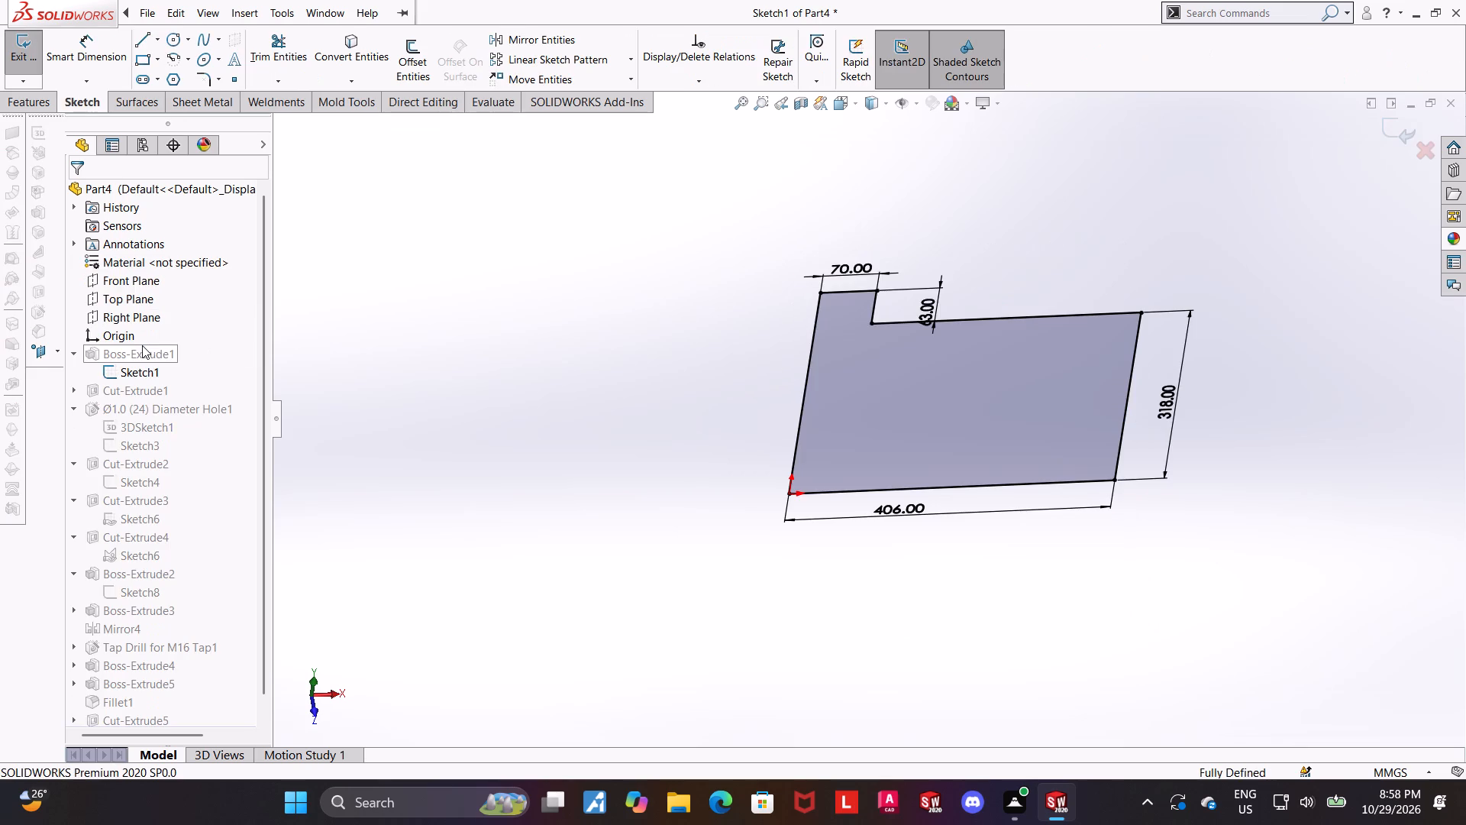
click(1382, 131)
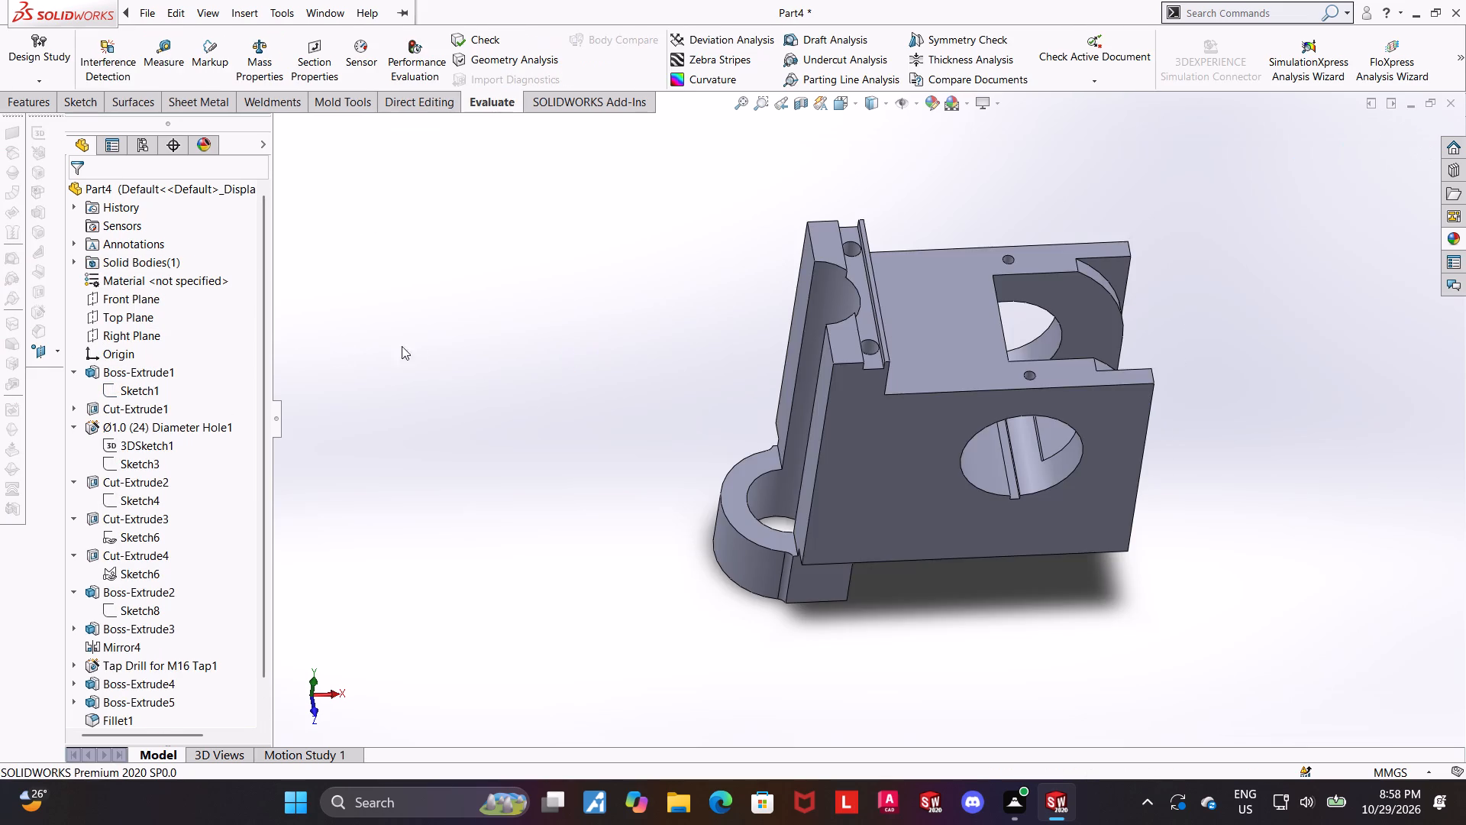
click(126, 373)
click(142, 332)
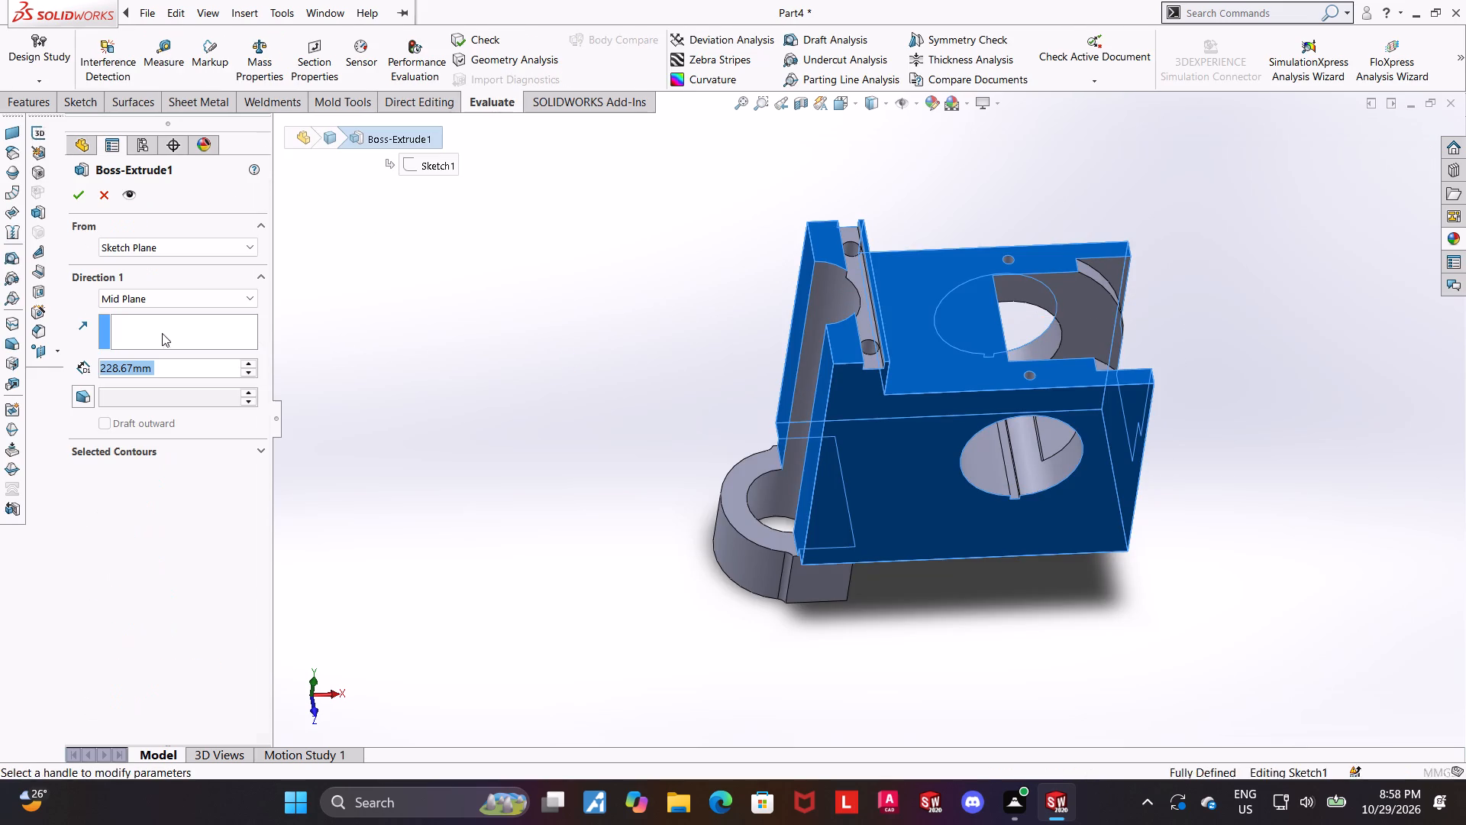
click(78, 199)
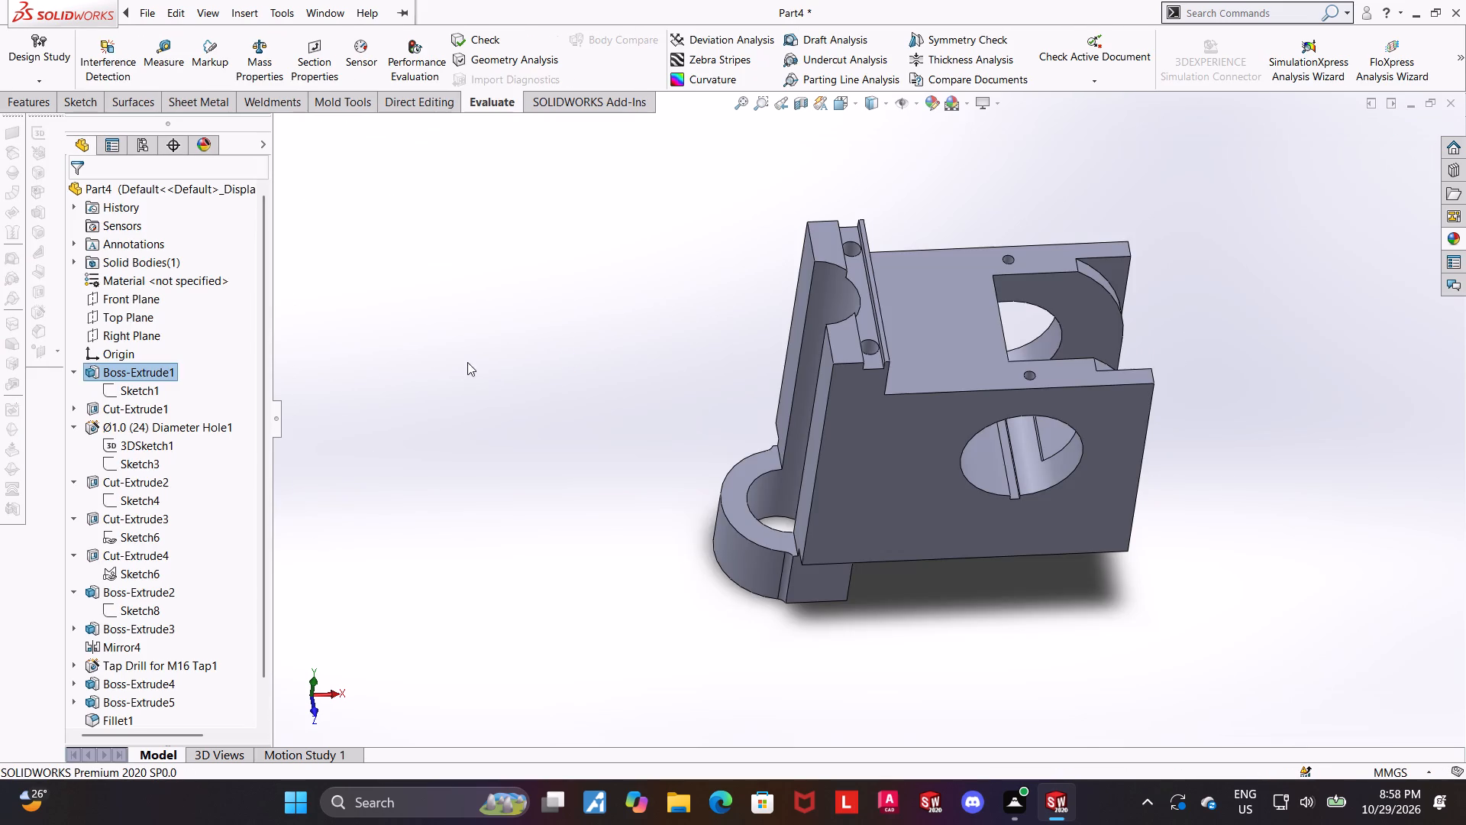
click(515, 374)
Reopen the 24 mm groove holes' position sketch and check one hole centre's distance from the raised section's outer end edge.
scroll(942, 367, down, 2)
click(129, 422)
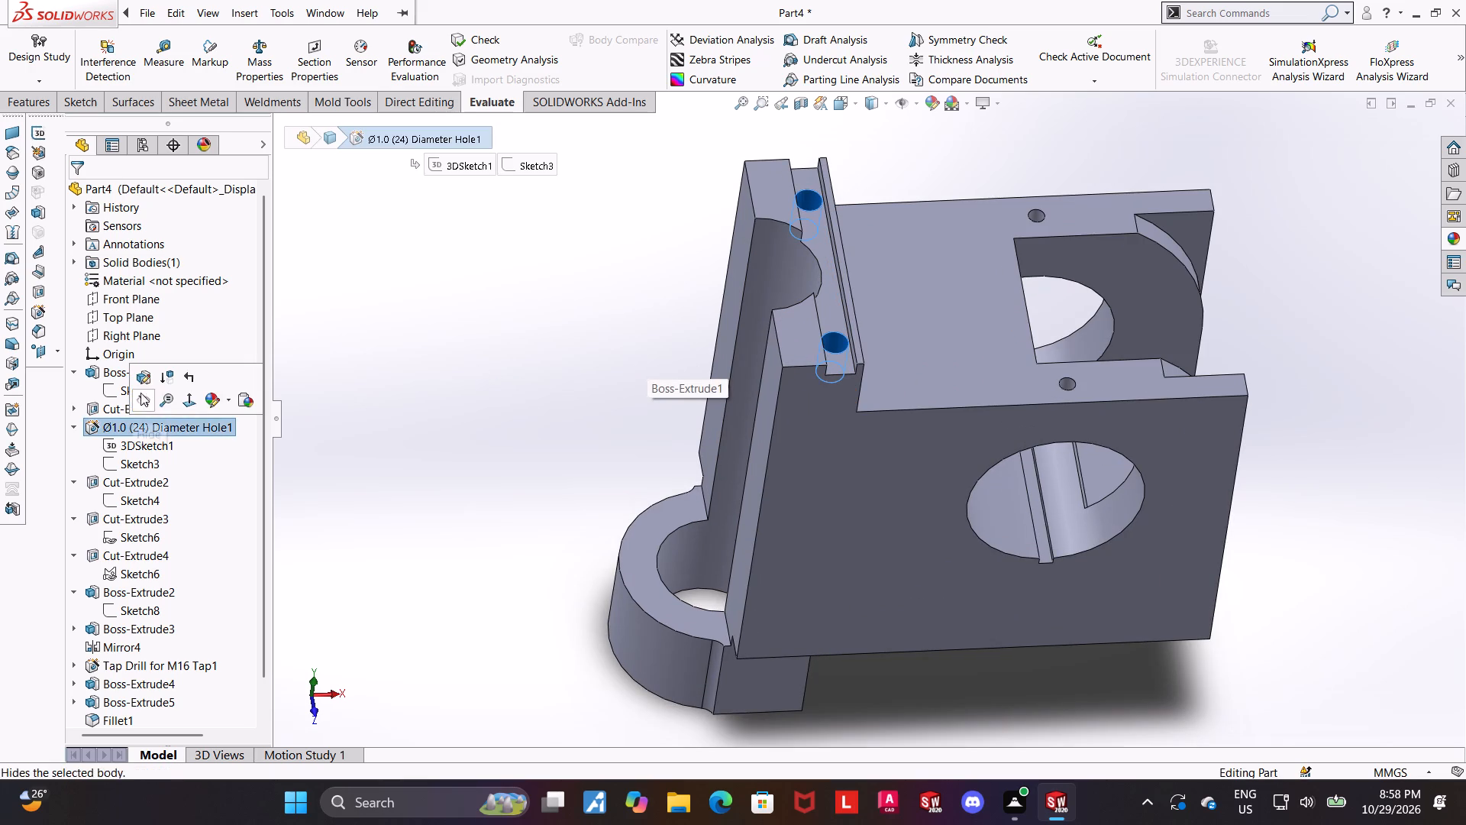
click(143, 380)
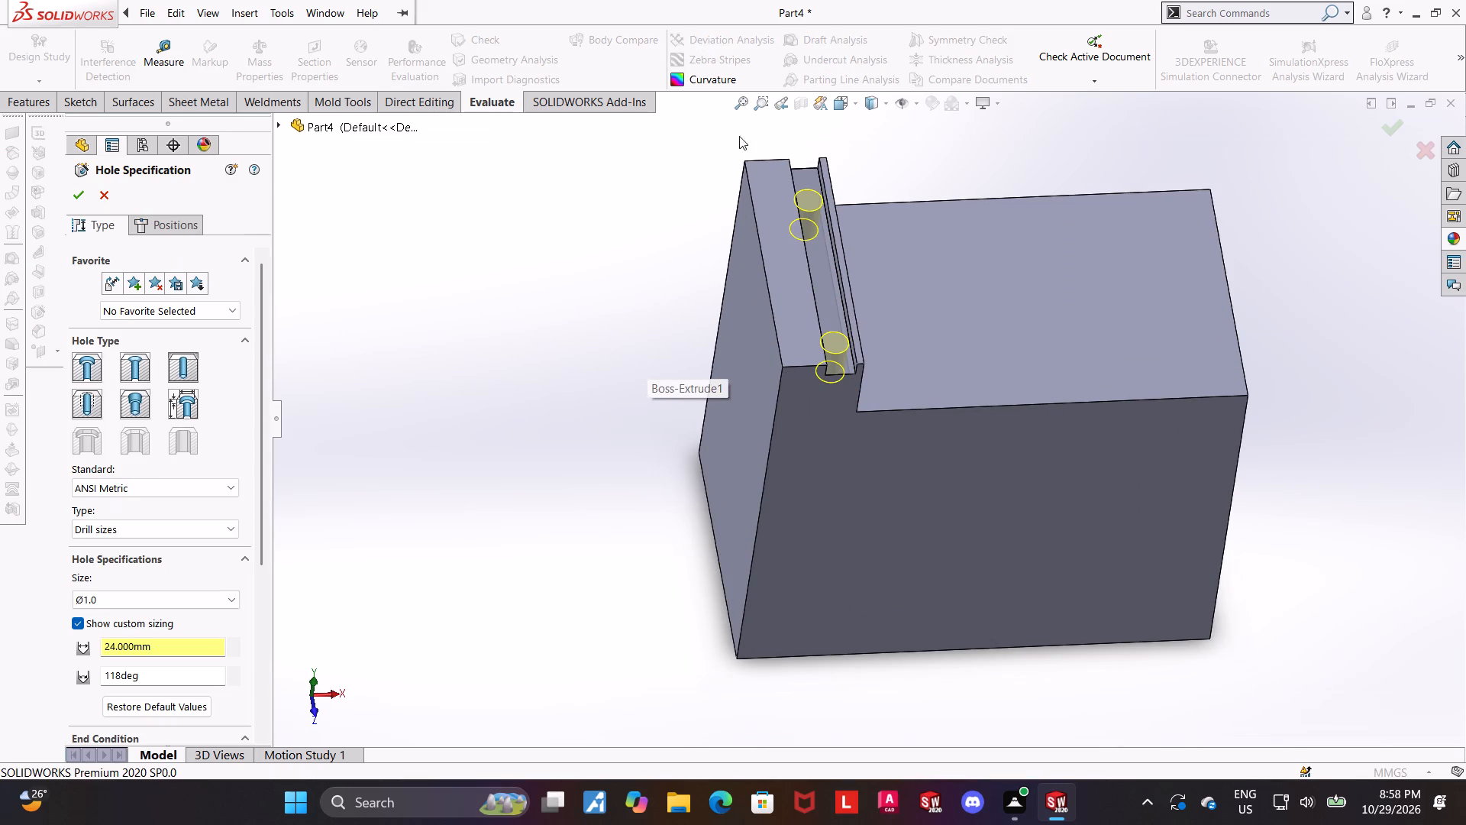
click(838, 108)
click(741, 397)
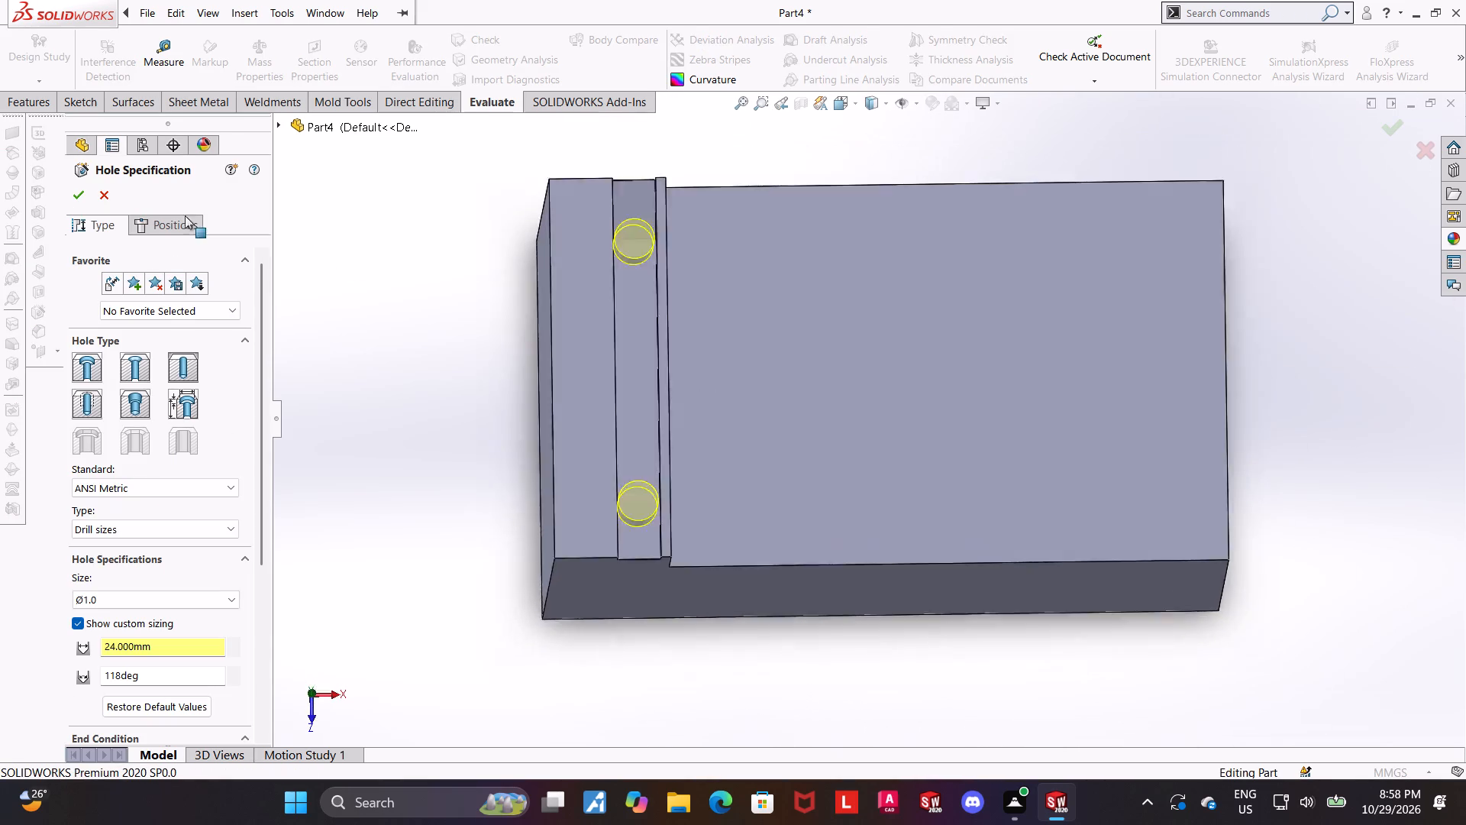
click(166, 218)
click(89, 48)
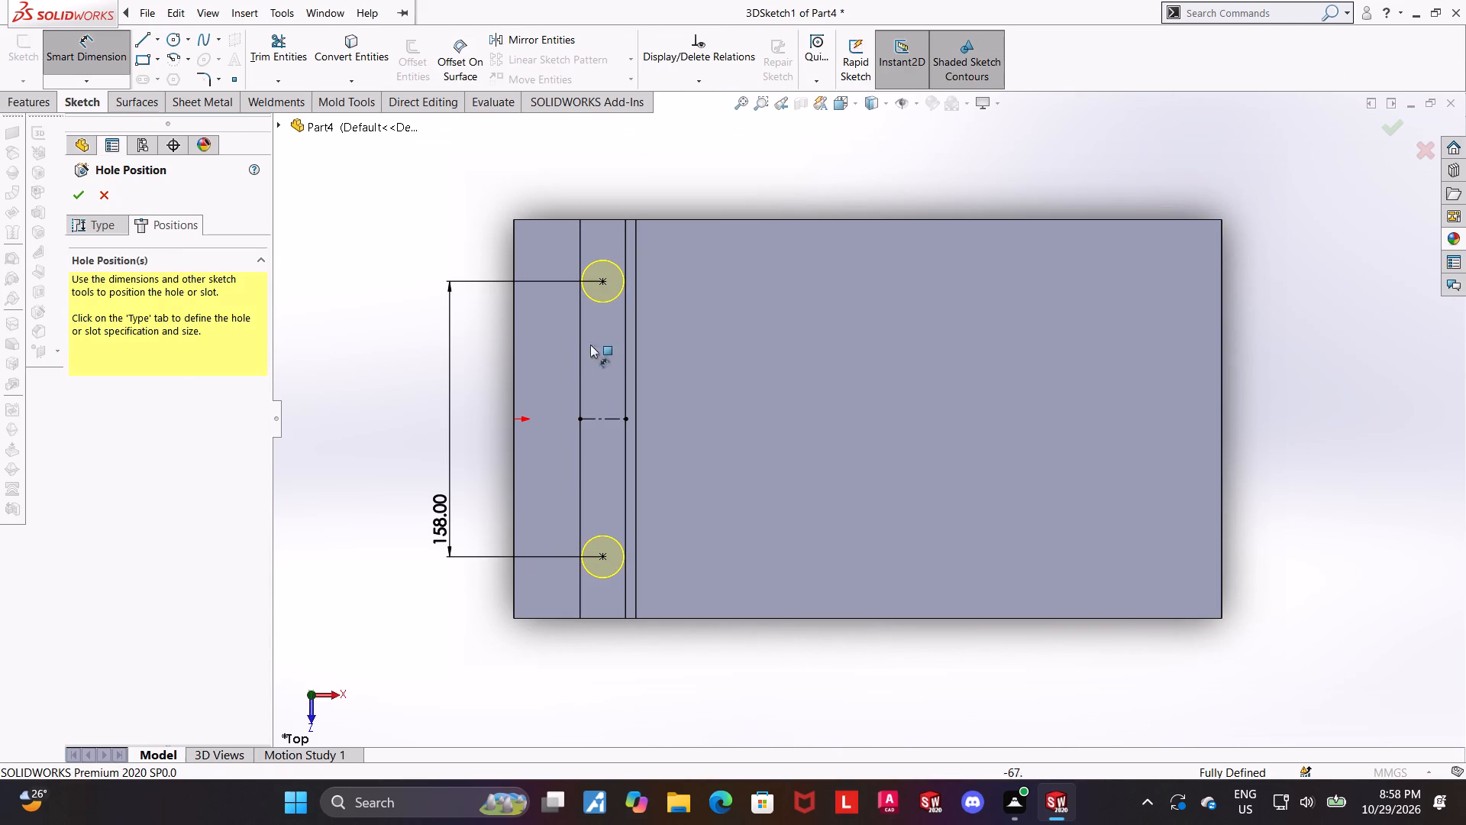
click(601, 560)
click(515, 561)
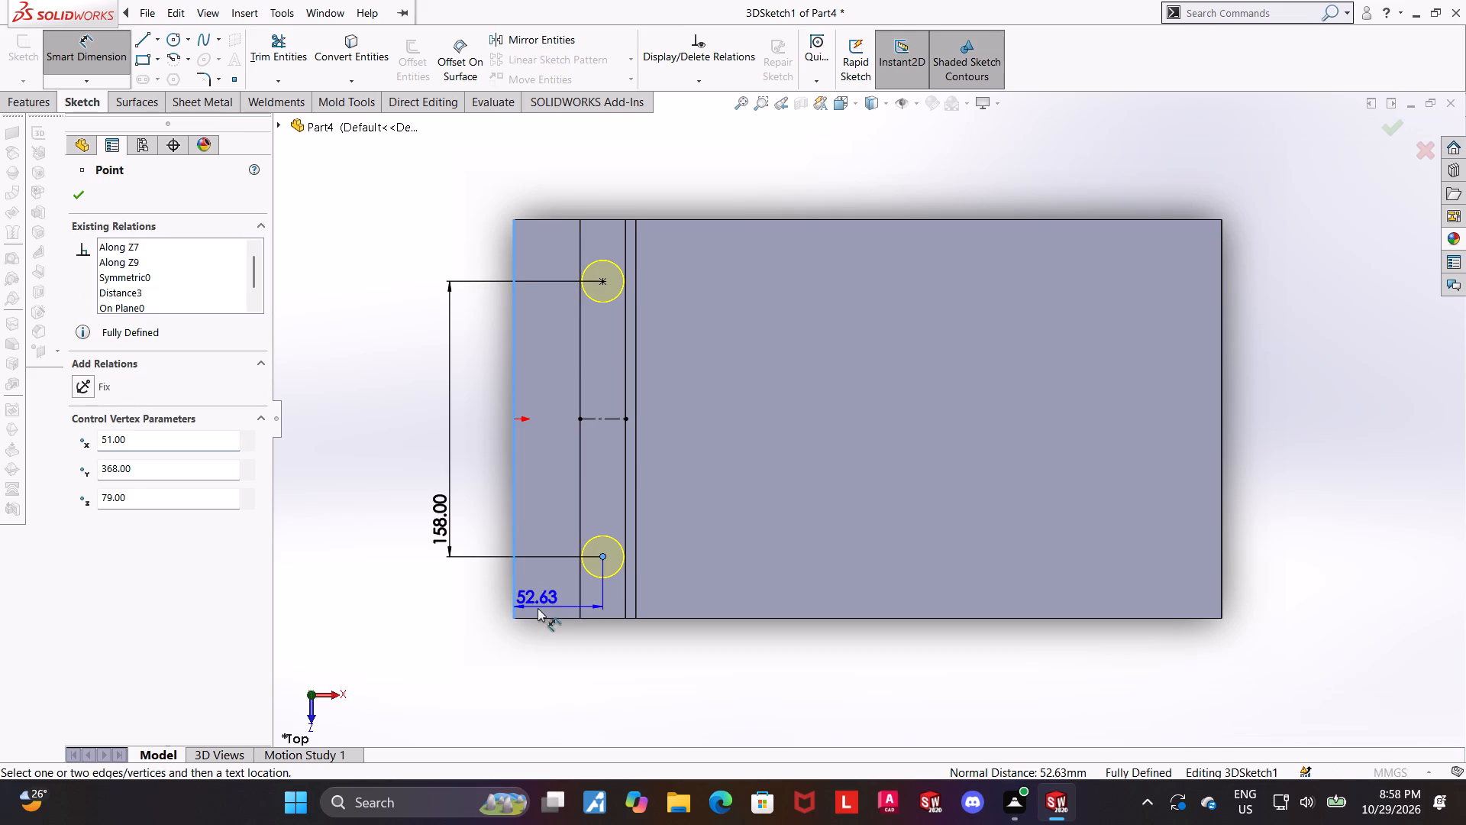
key(Escape)
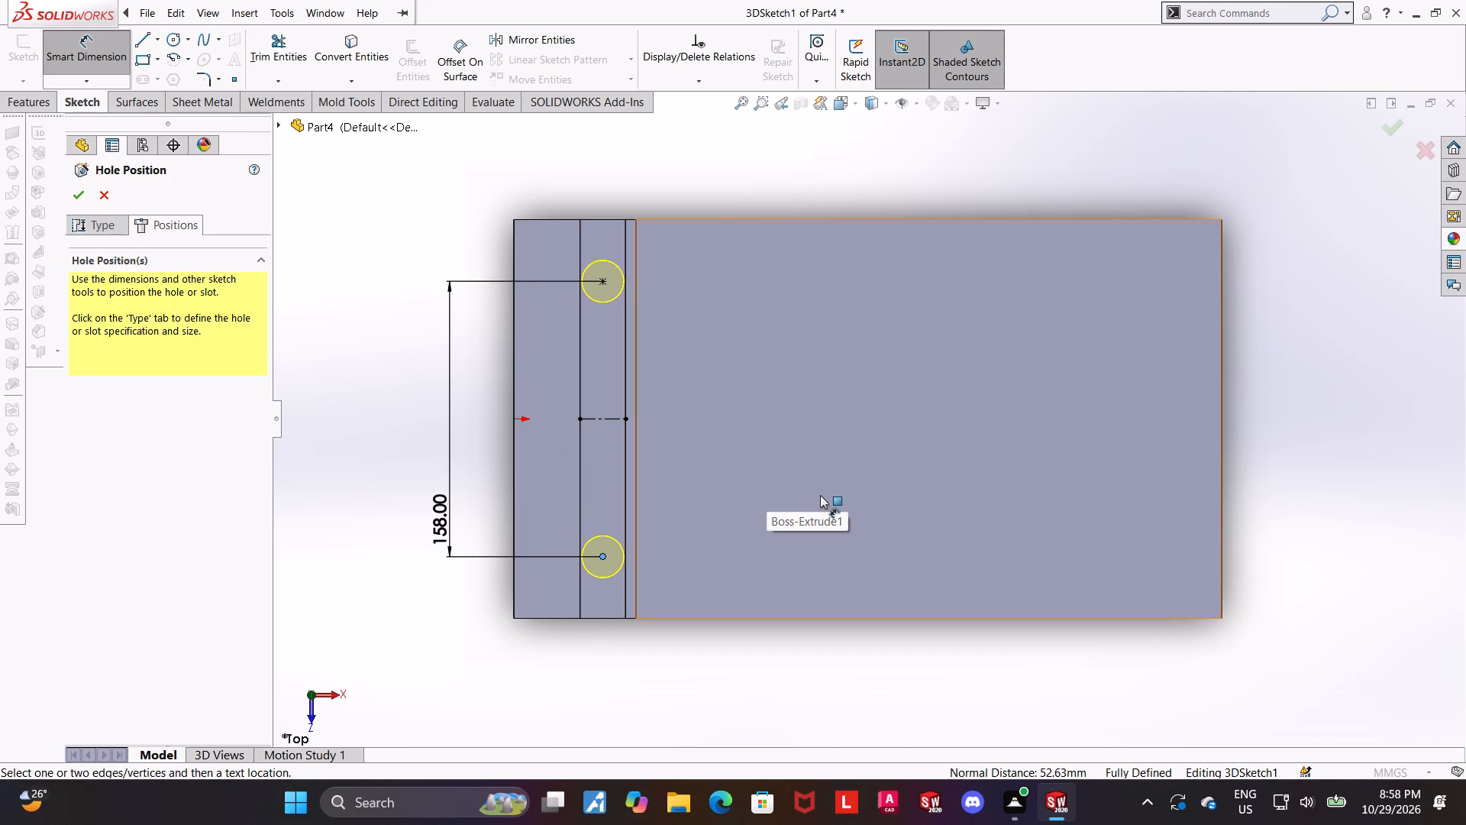
key(Escape)
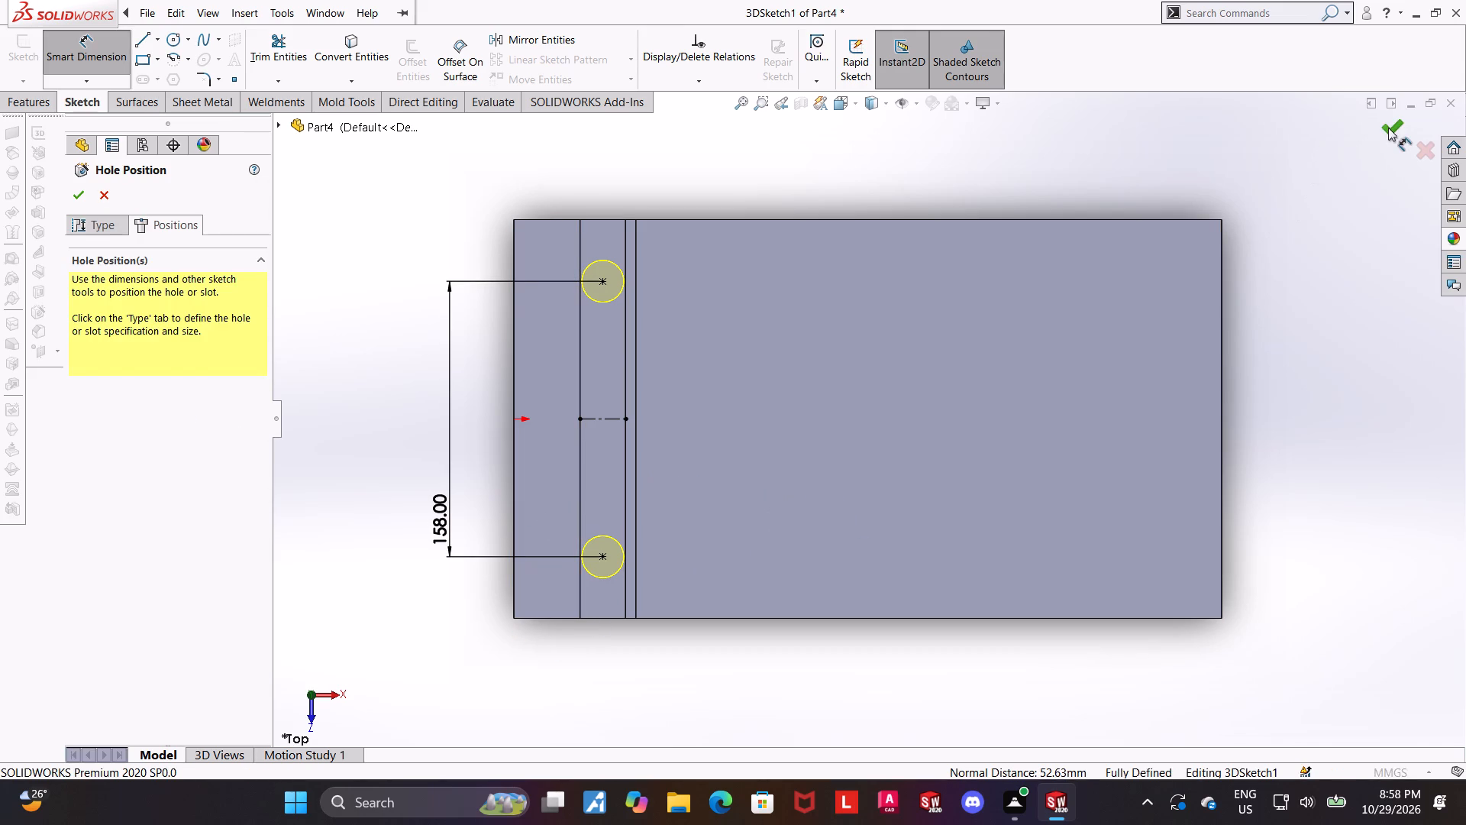
click(1388, 128)
Examine the pocket, keyed bore and small top holes in isometric view and the whole block from above.
scroll(1217, 471, up, 1)
middle_drag(1216, 472, 1224, 390)
key(ctrl+7)
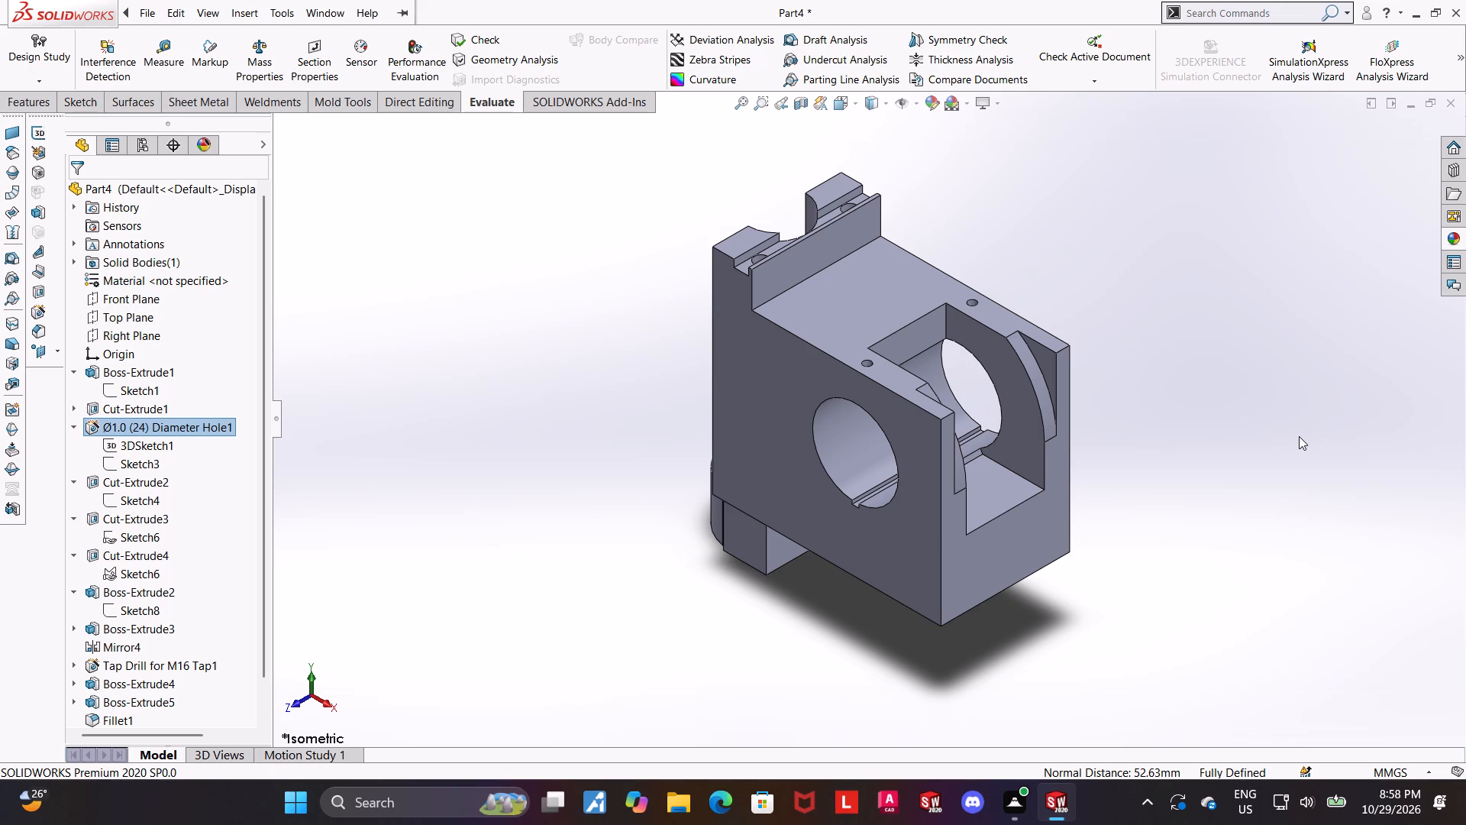
scroll(1093, 453, down, 1)
scroll(953, 451, down, 4)
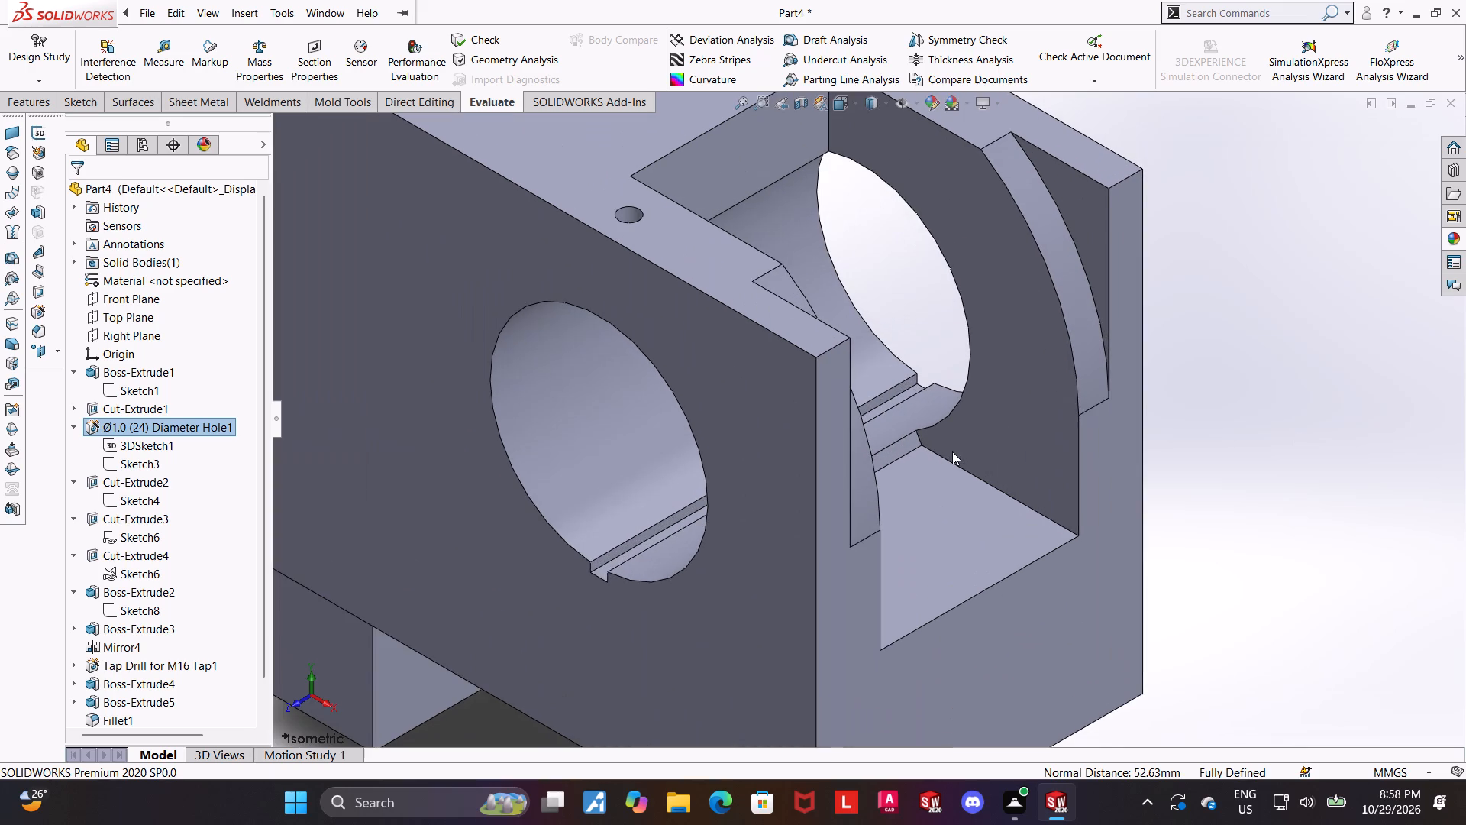
scroll(1225, 465, up, 2)
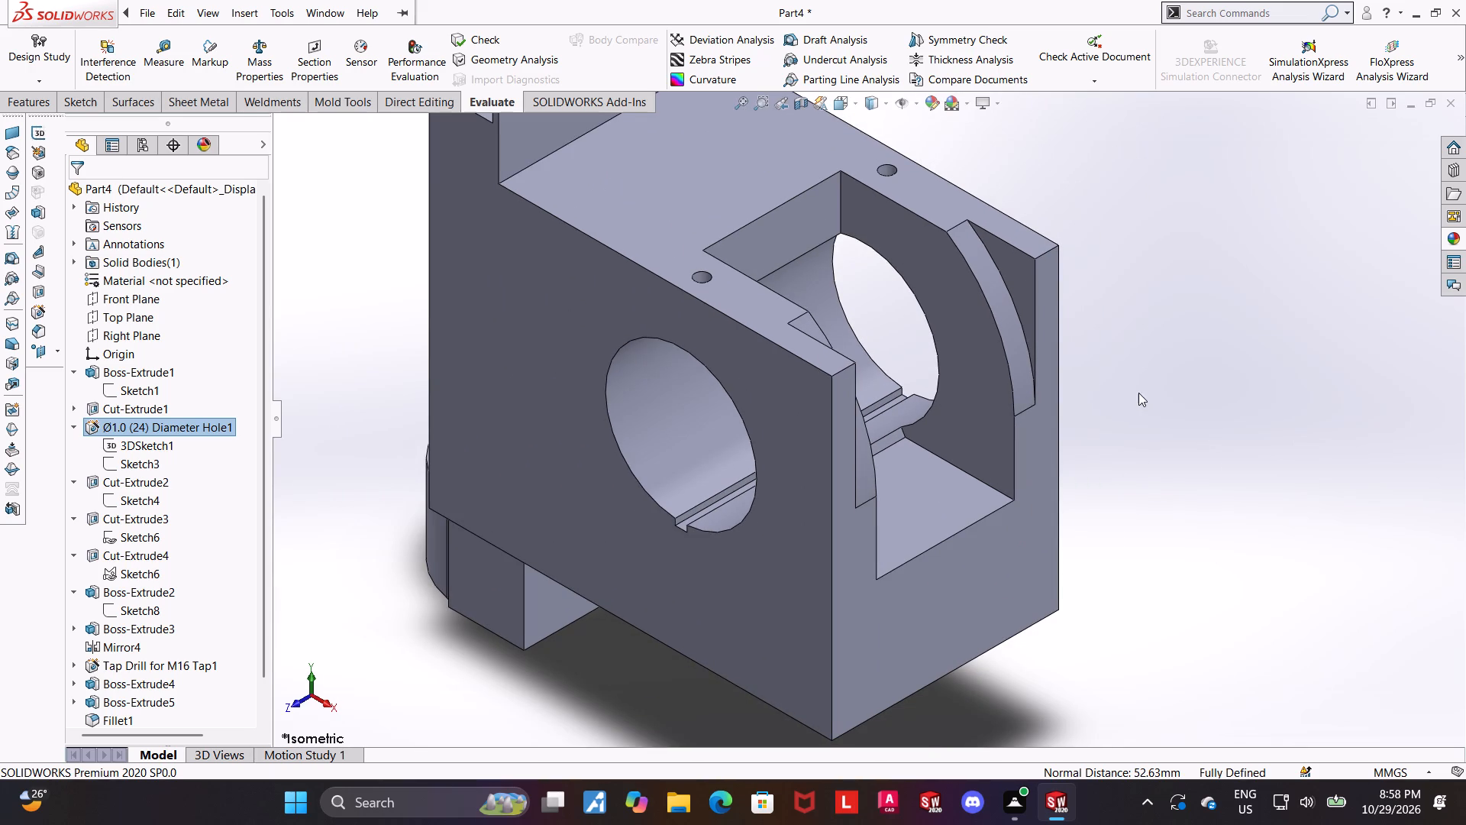
click(836, 104)
click(695, 370)
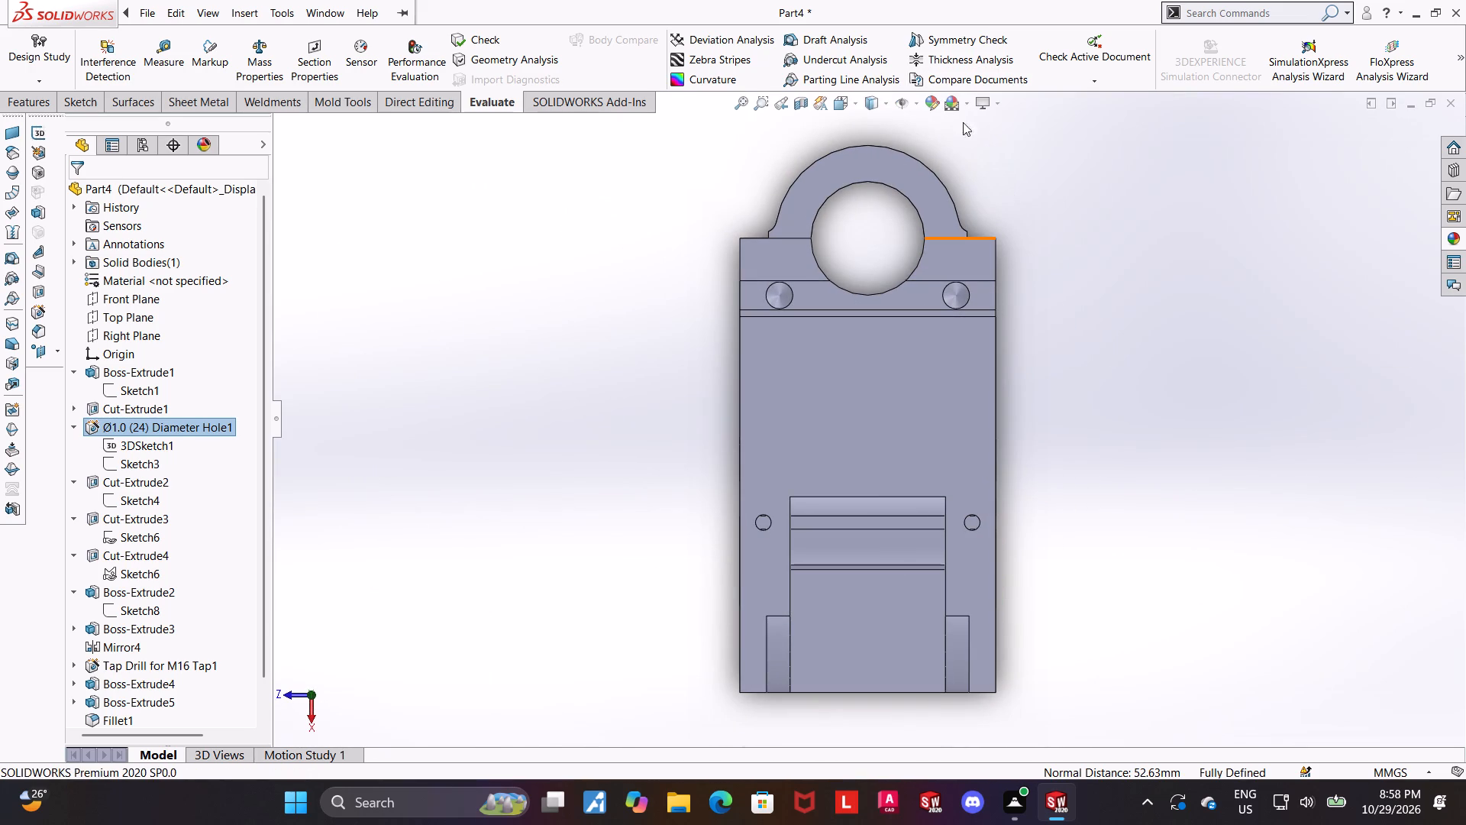
Display the model with hidden lines visible and examine its holes, bores and pocket from above and at an angle.
click(884, 102)
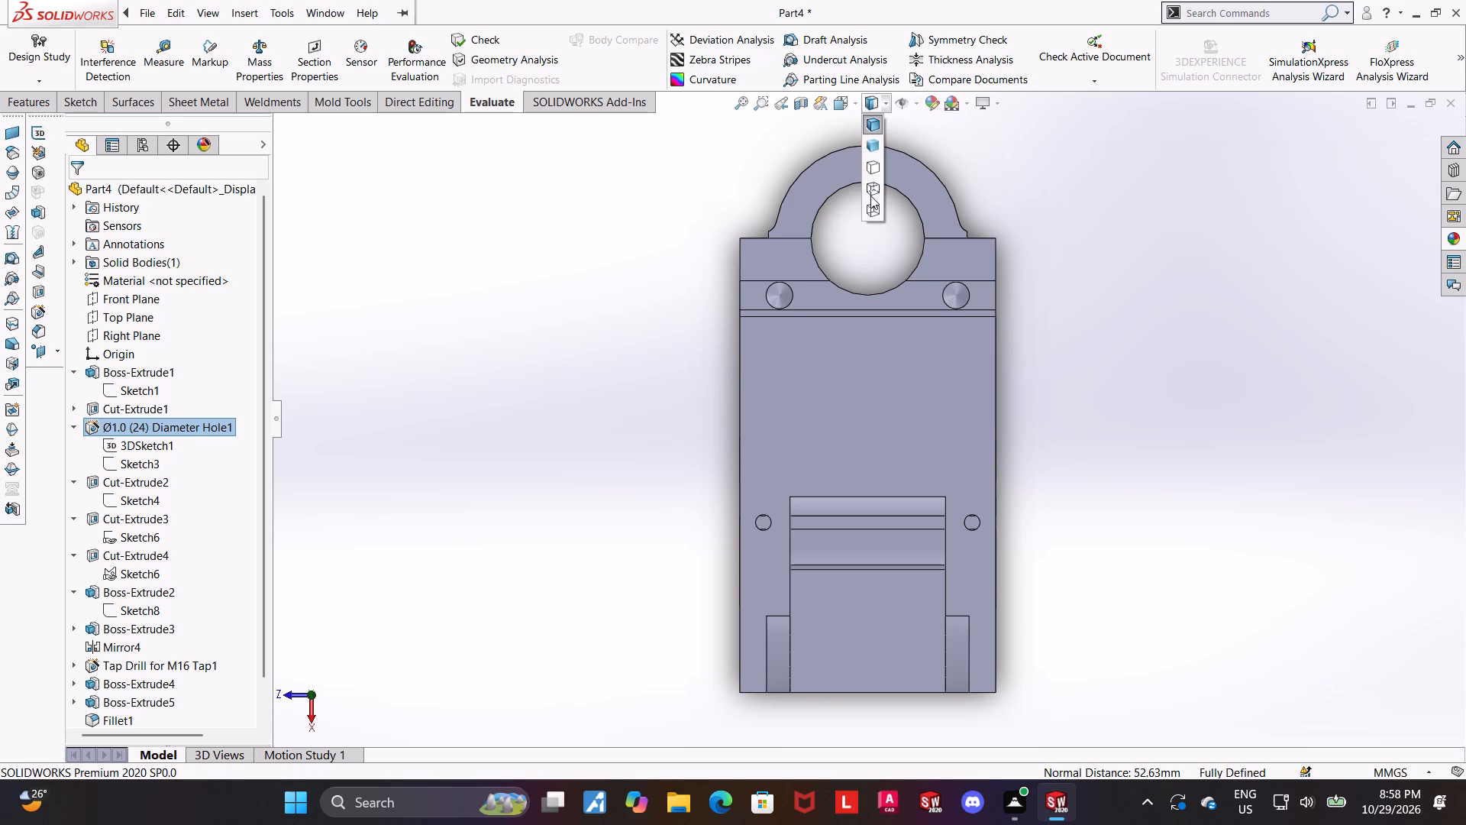
click(870, 196)
middle_drag(822, 533, 1028, 603)
middle_drag(1009, 594, 919, 719)
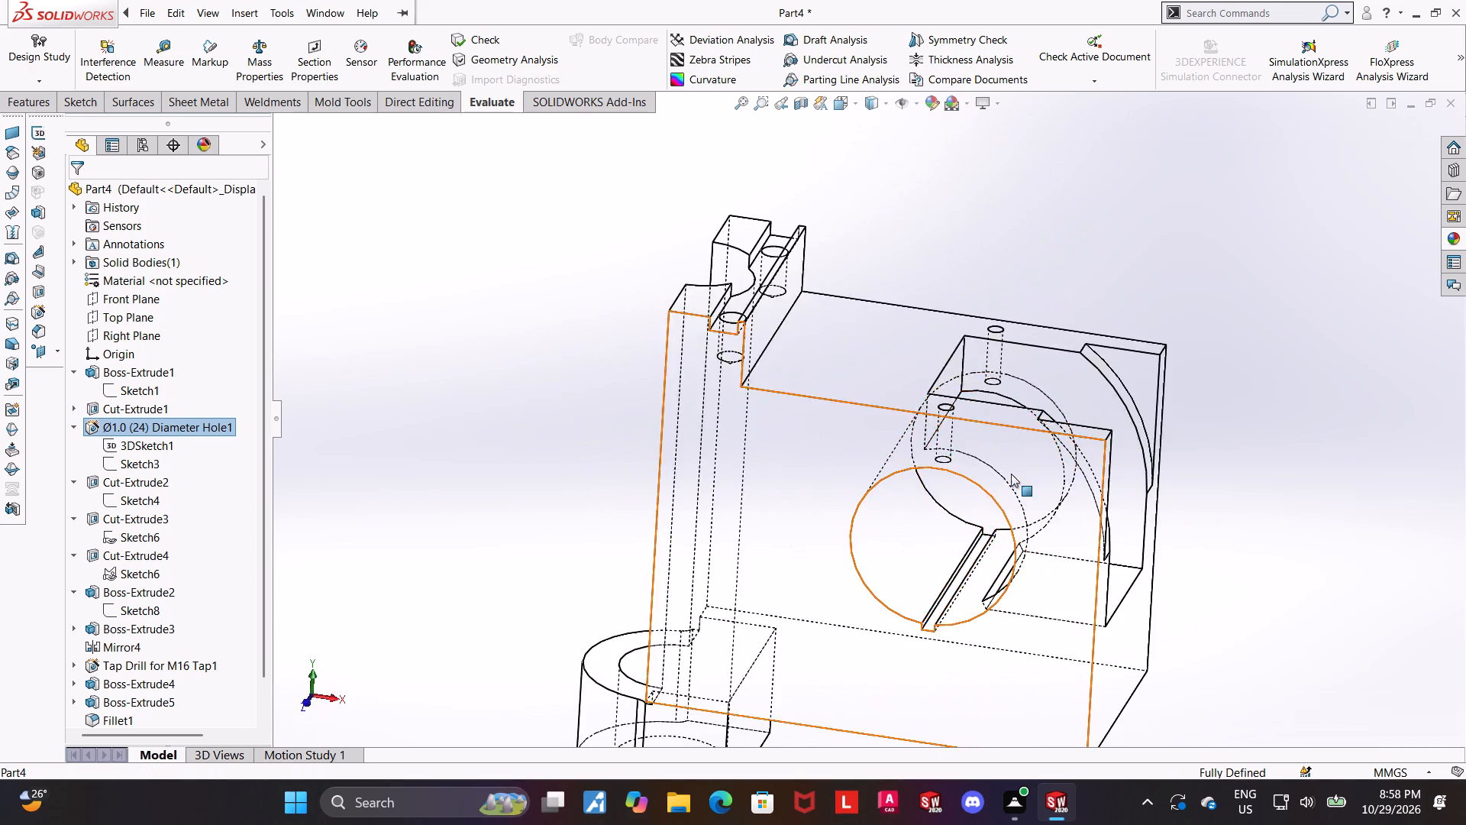
middle_drag(1011, 474, 1026, 547)
click(833, 102)
click(757, 364)
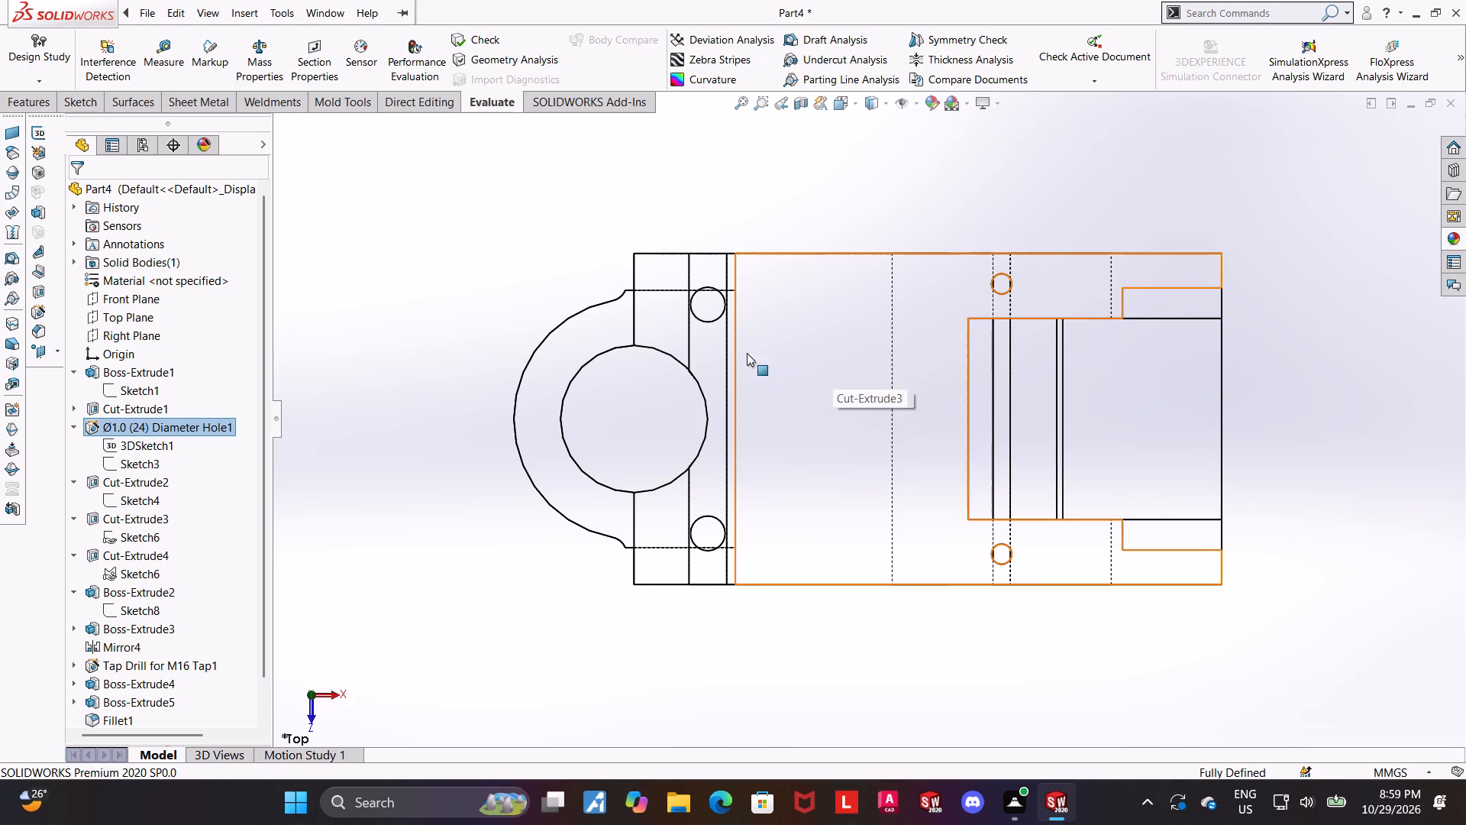
scroll(1195, 469, up, 1)
middle_drag(1109, 590, 1143, 384)
scroll(1109, 590, up, 1)
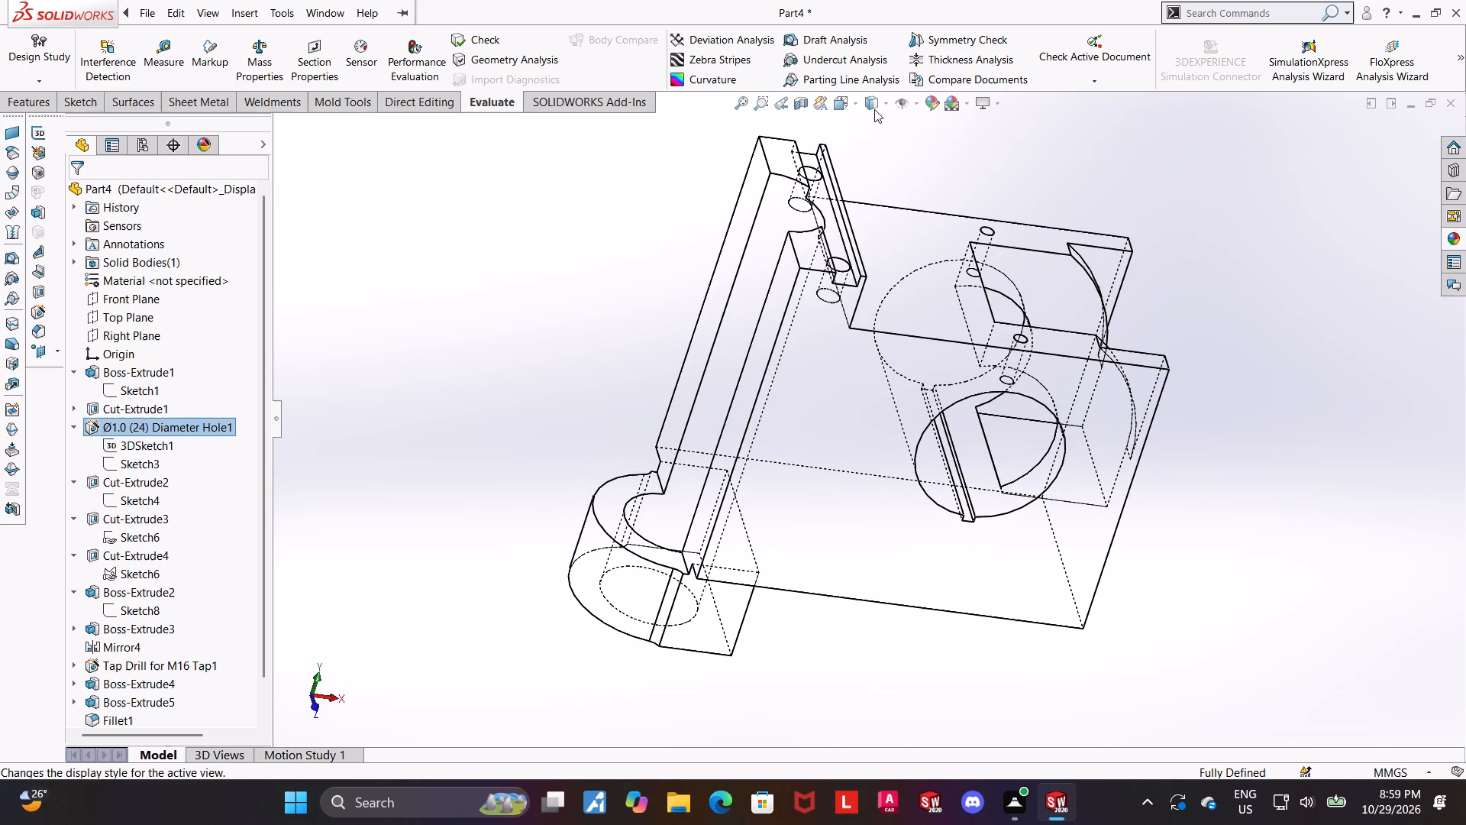
Section the model along the Front Plane and inspect the cut interior in the front view.
click(873, 108)
click(806, 108)
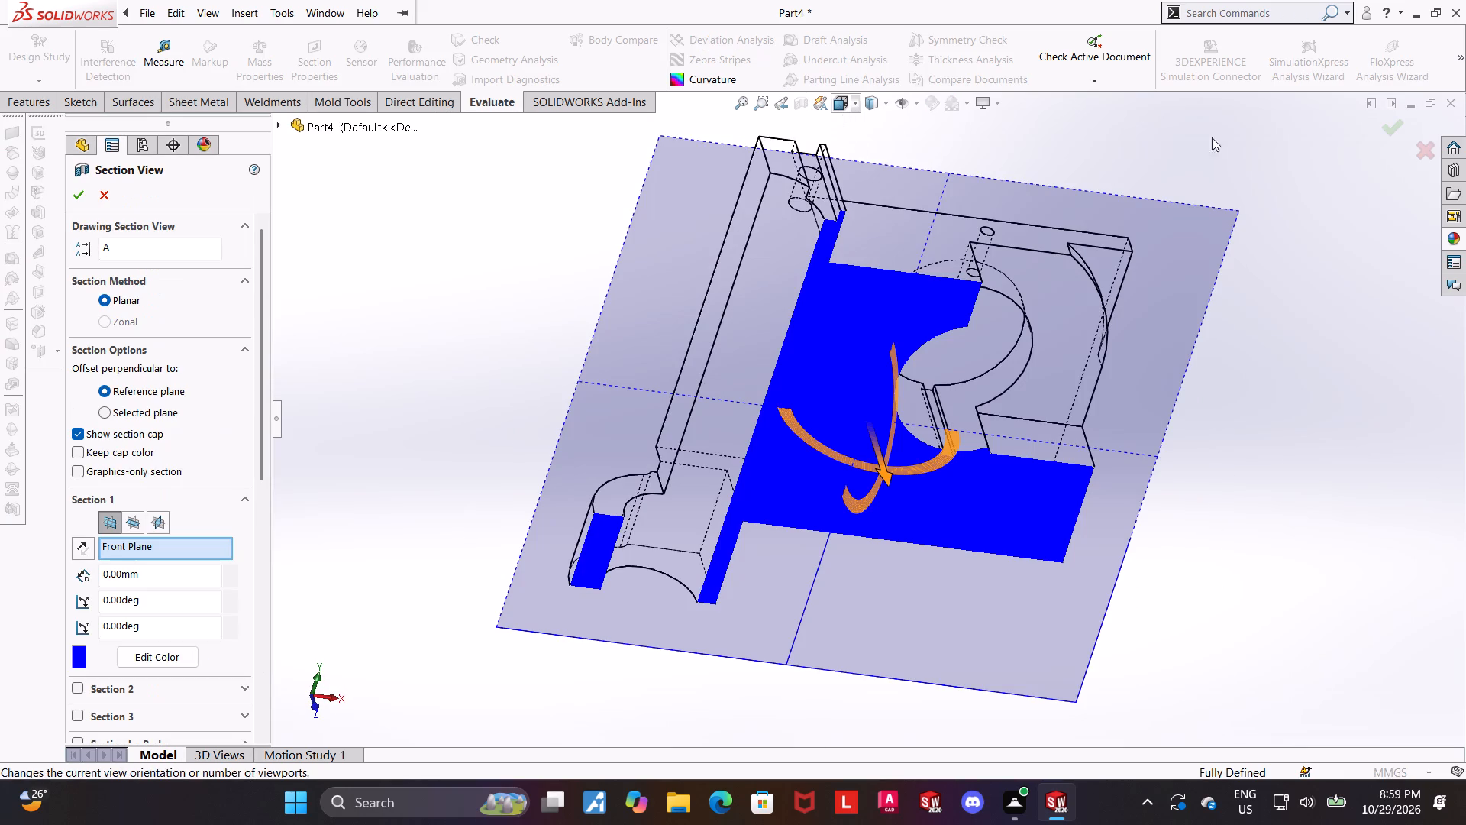
click(1391, 119)
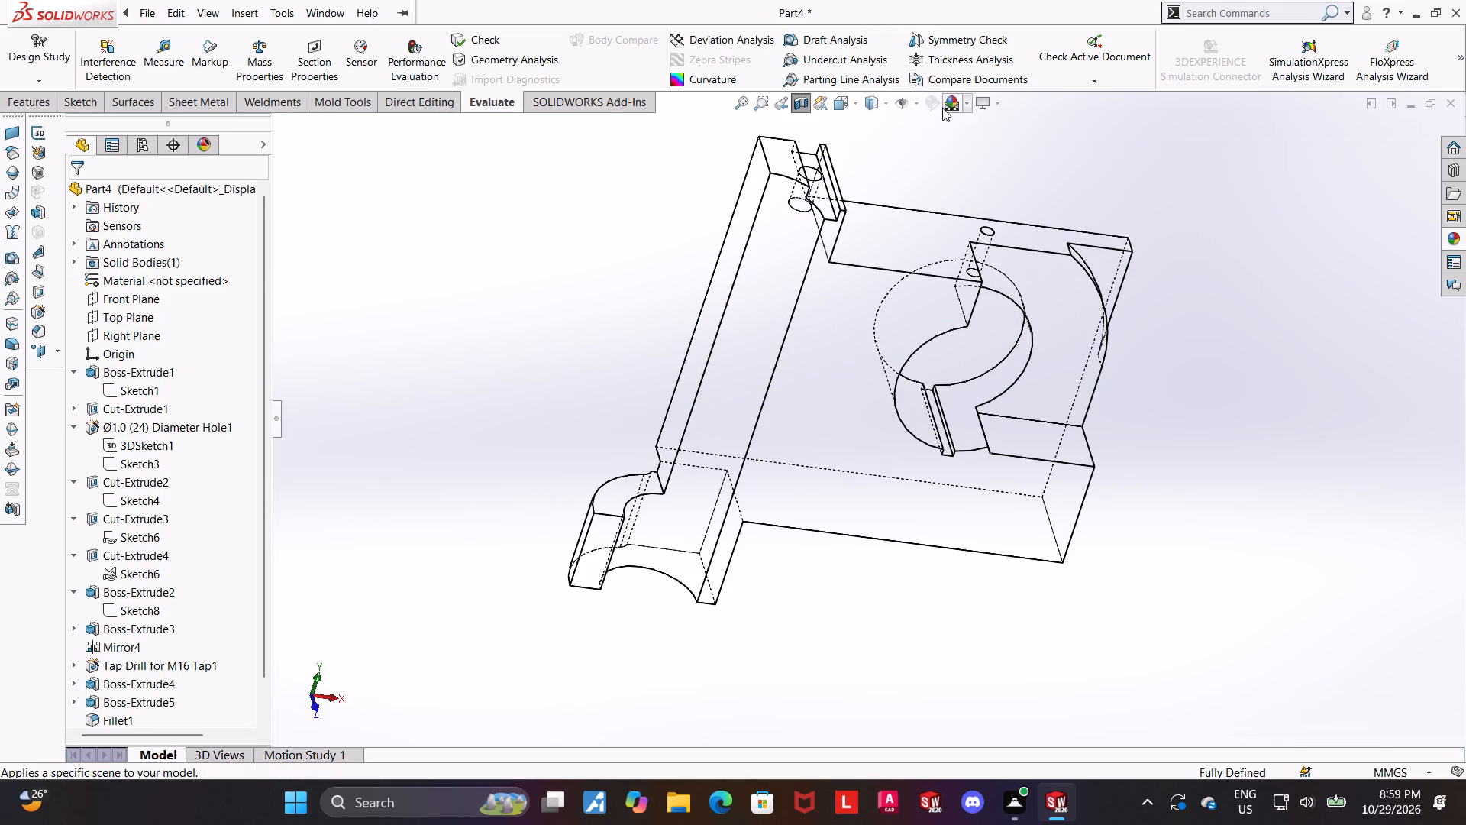
click(845, 99)
click(696, 548)
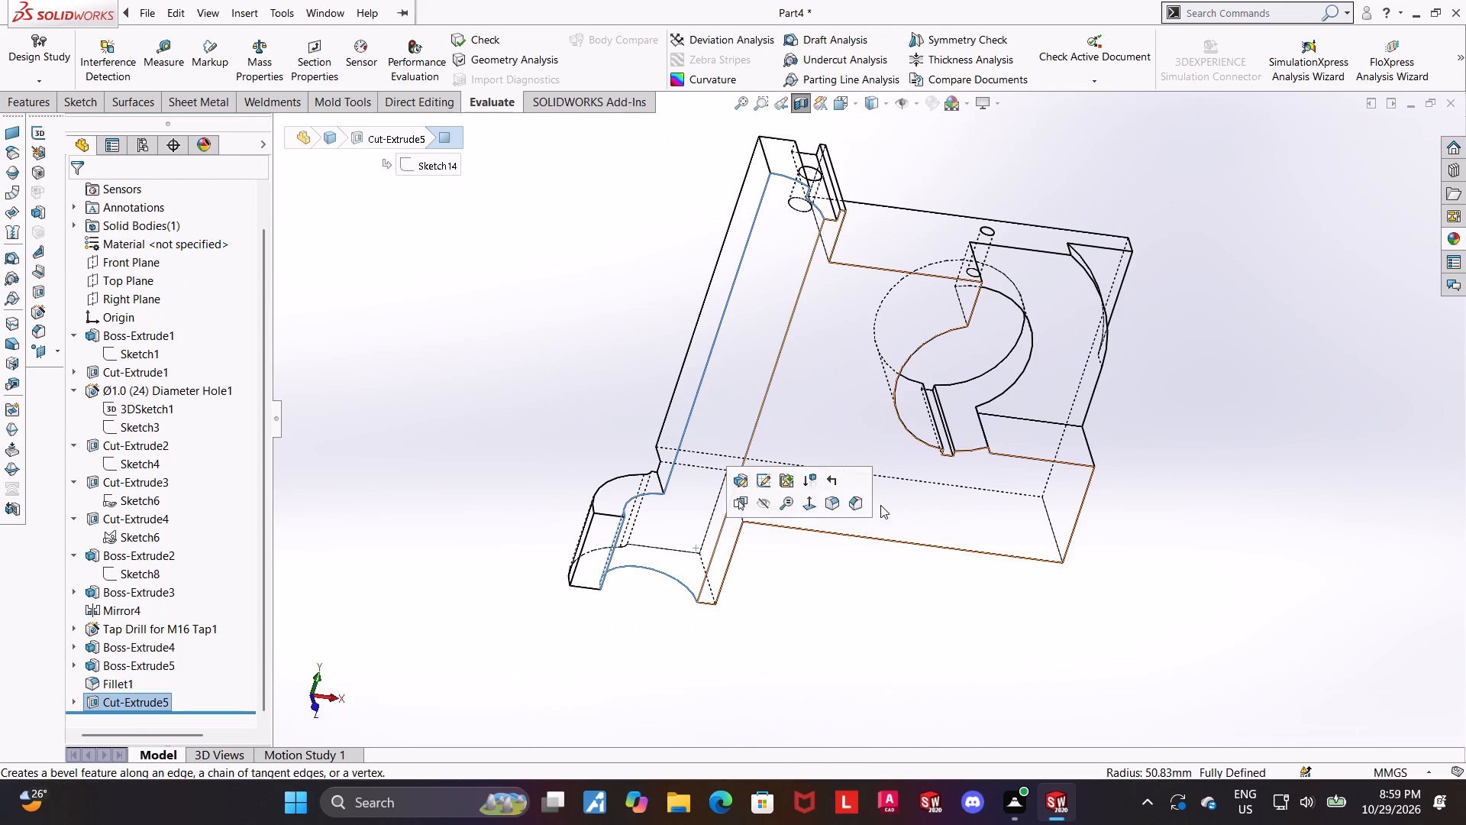
click(972, 199)
click(848, 107)
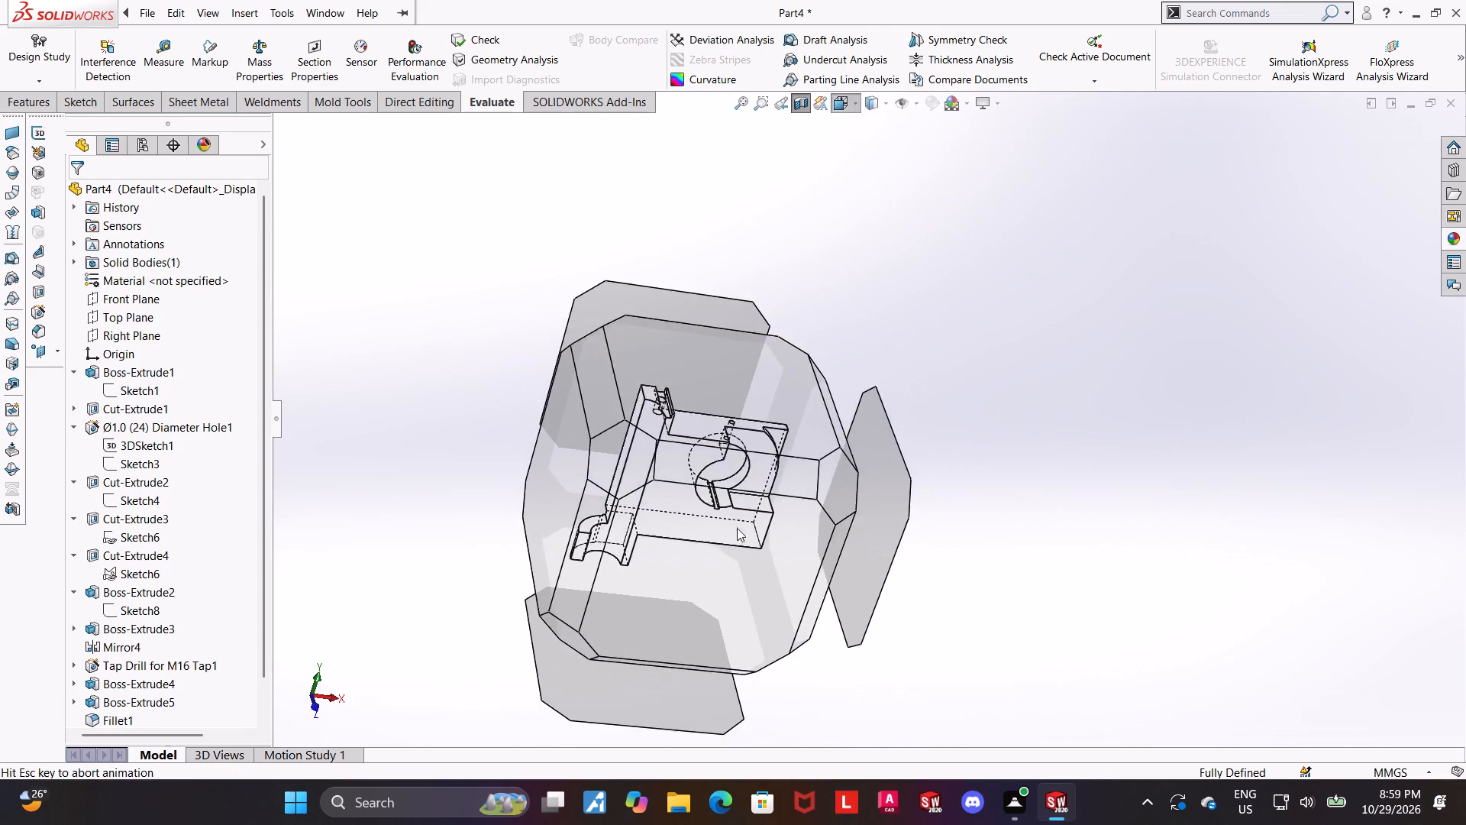
click(699, 561)
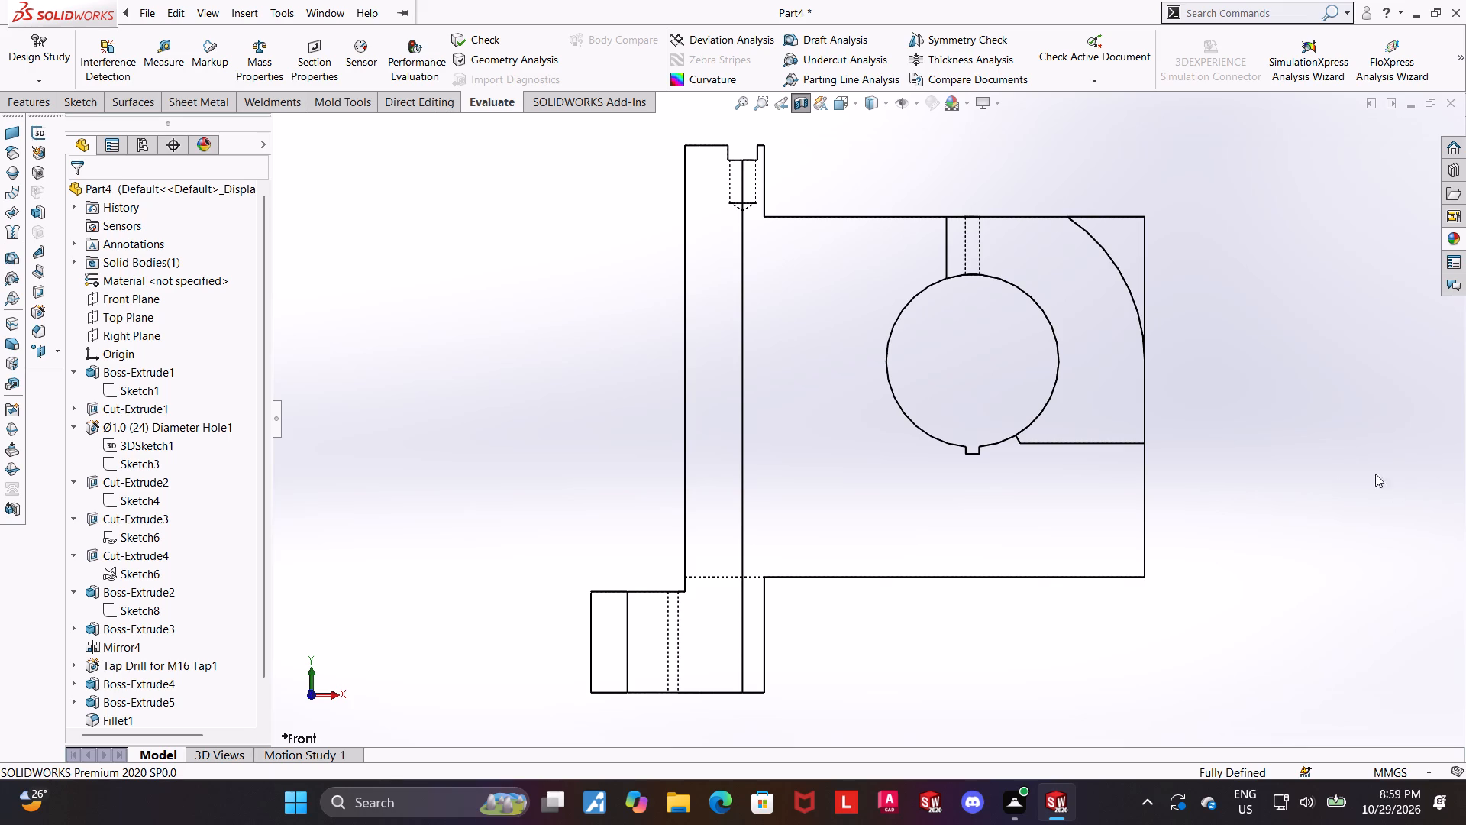
Turn off the section view and examine the full model and the semicircular boss with hidden lines visible.
click(890, 101)
click(874, 158)
click(801, 99)
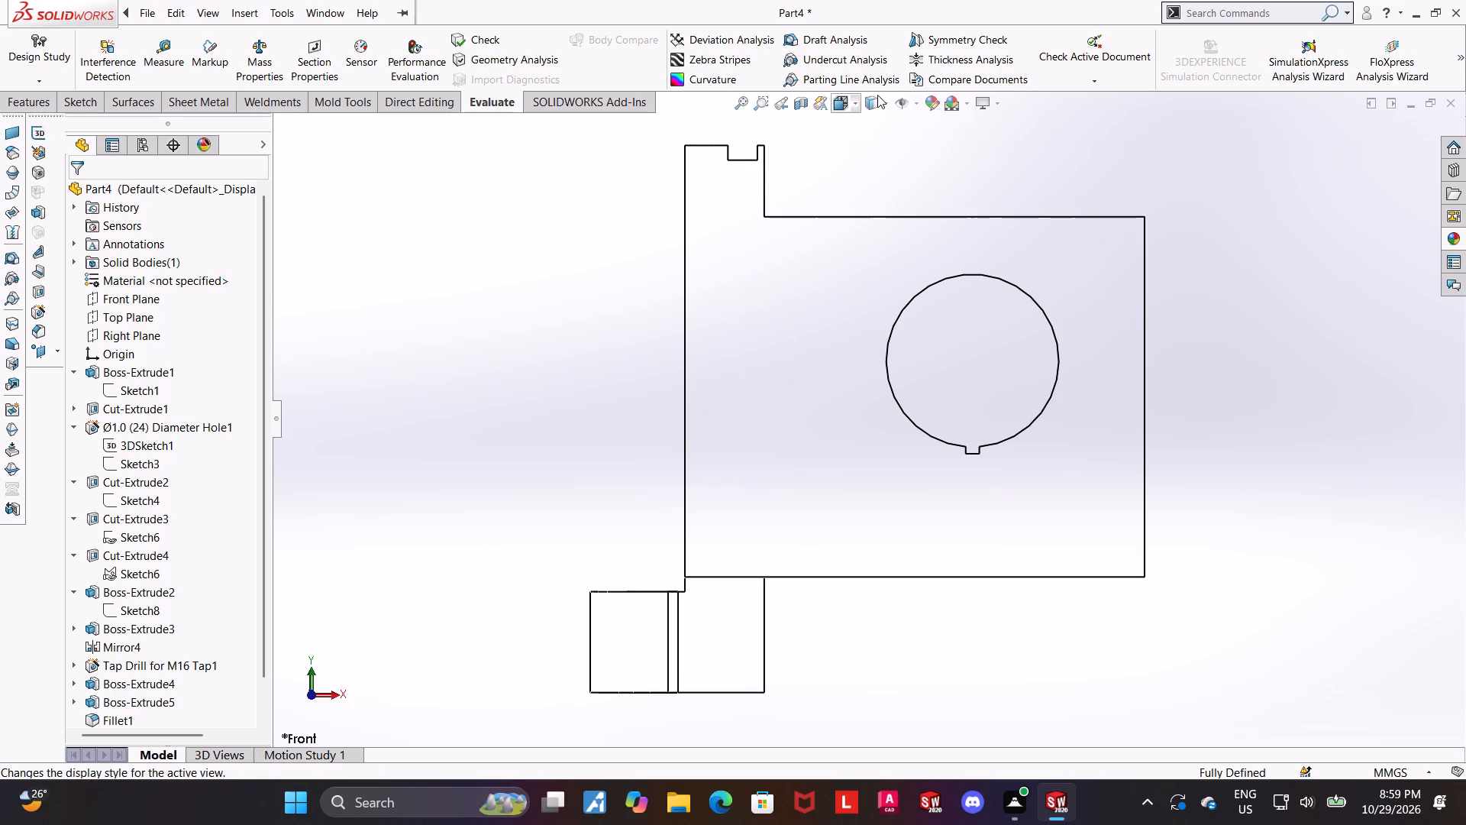
click(877, 95)
click(876, 181)
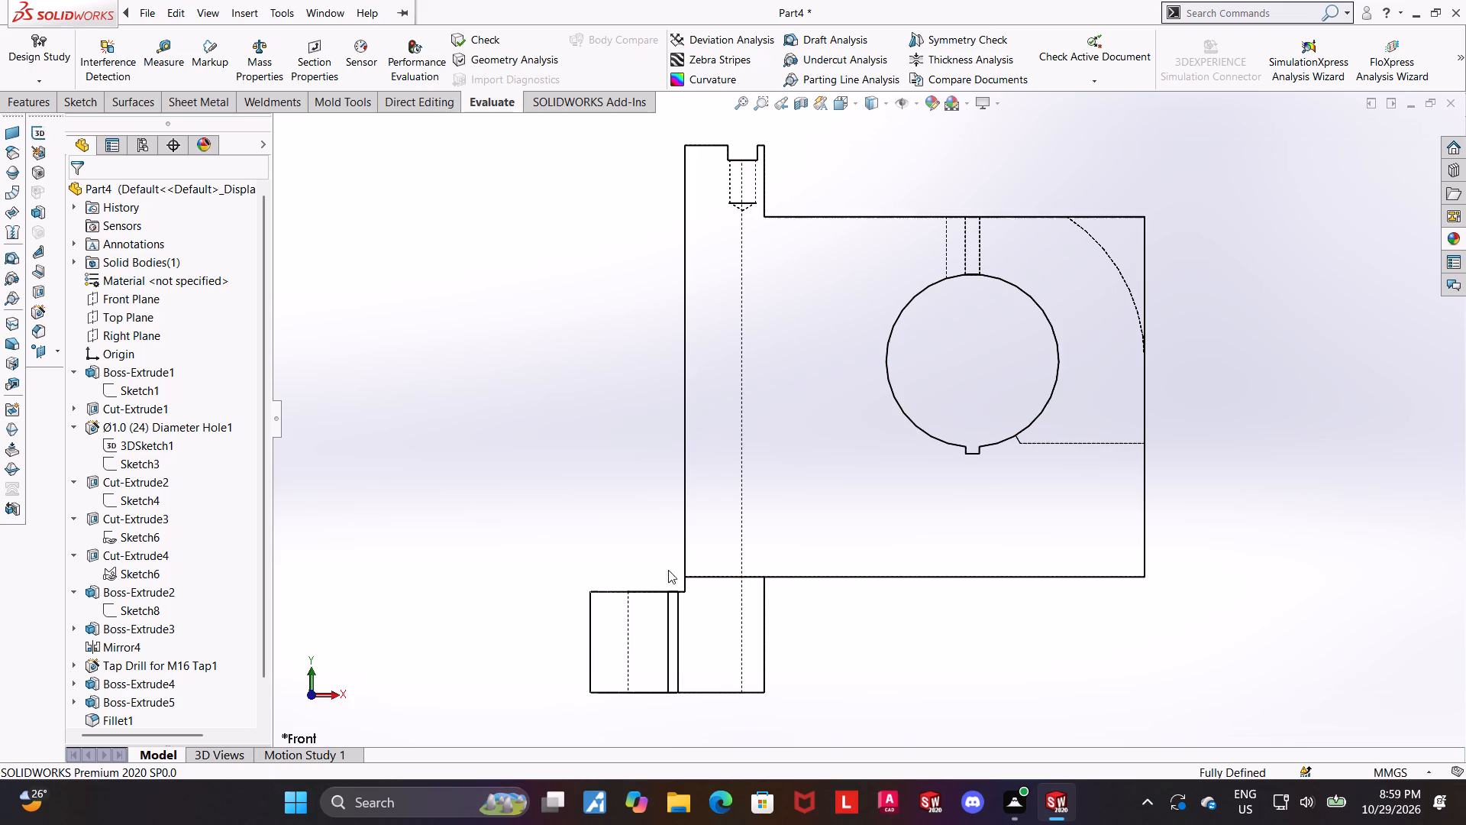
middle_drag(616, 575, 657, 630)
scroll(763, 647, down, 3)
middle_click(757, 649)
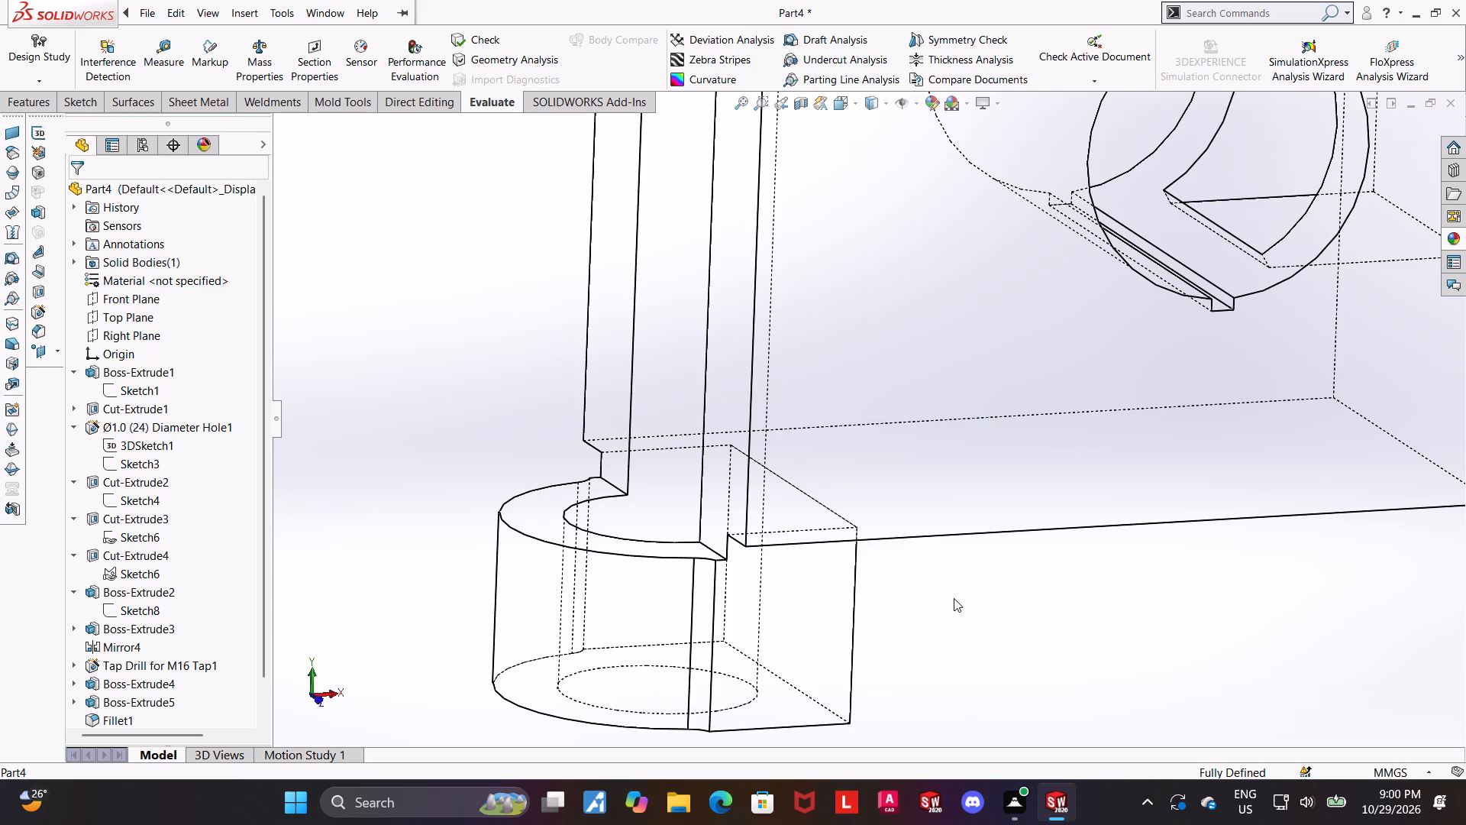
Return the model to an isometric view displayed as shaded with edges.
key(ctrl+7)
click(866, 101)
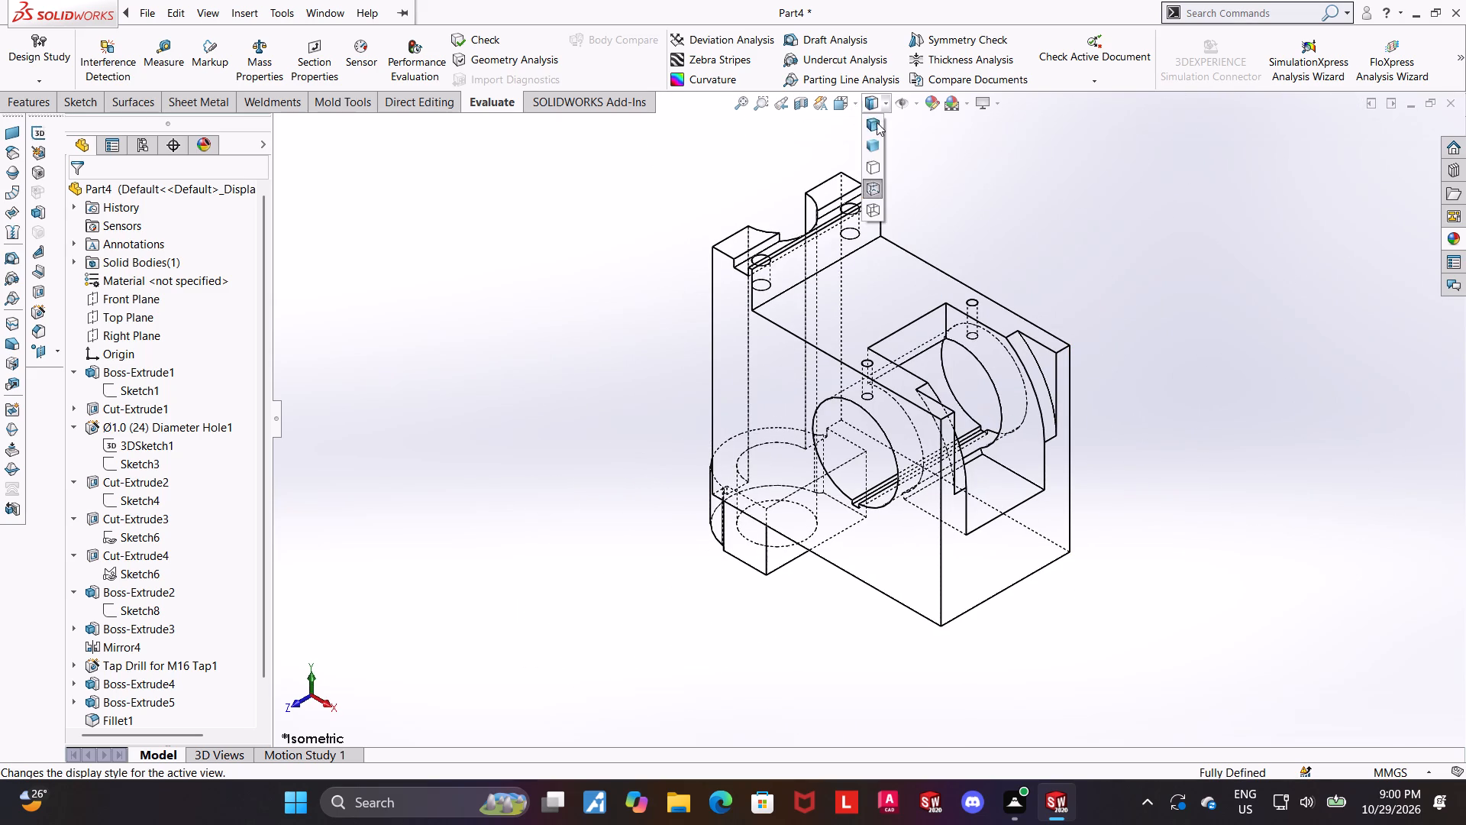
click(877, 122)
click(1078, 348)
click(1143, 351)
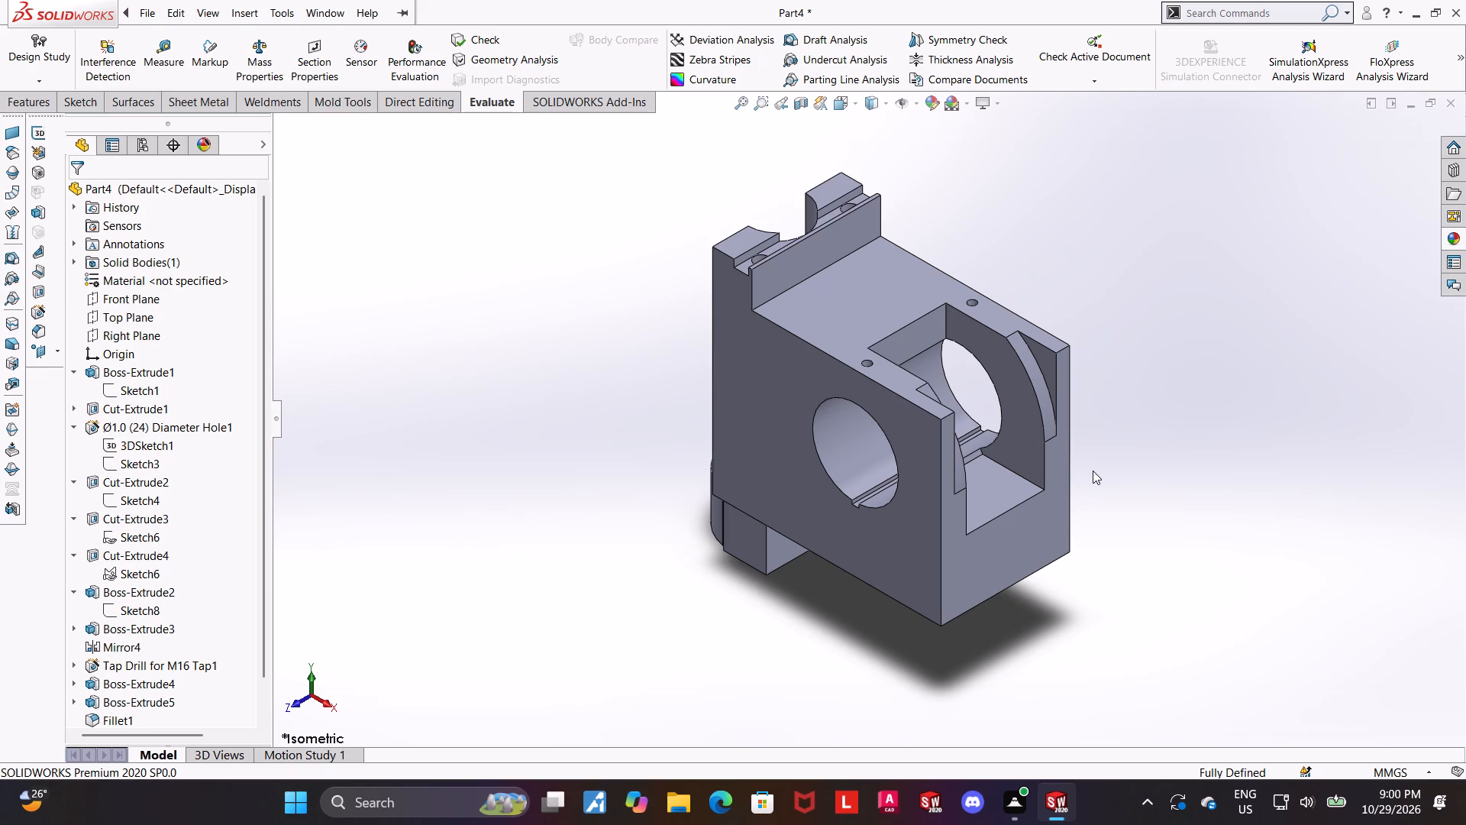
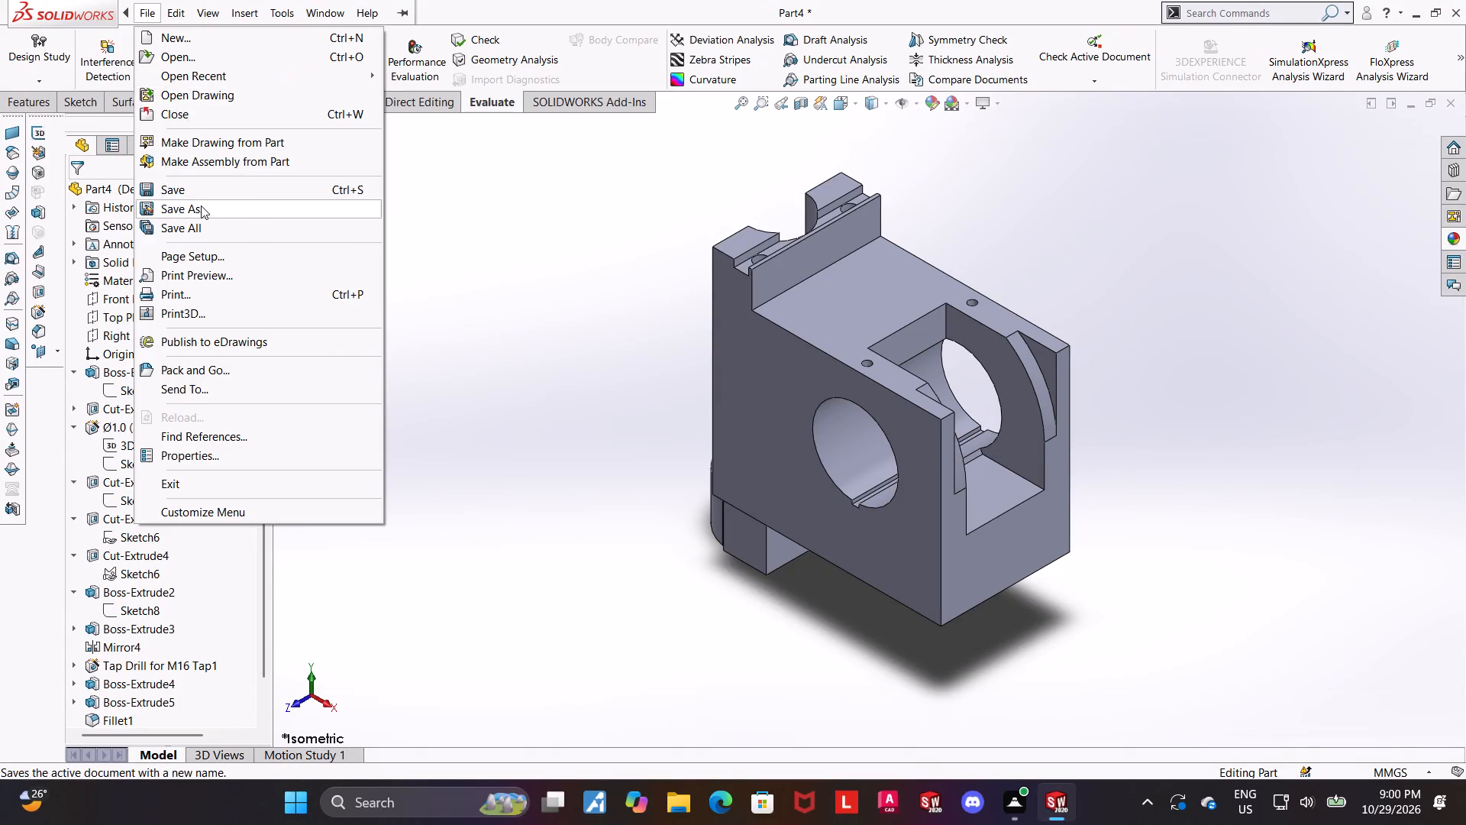
Save the part in the Downloads folder under the name "bore bulkhead stanchion" as a SOLIDWORKS part.
click(201, 205)
text(bore bulkhead stanchion)
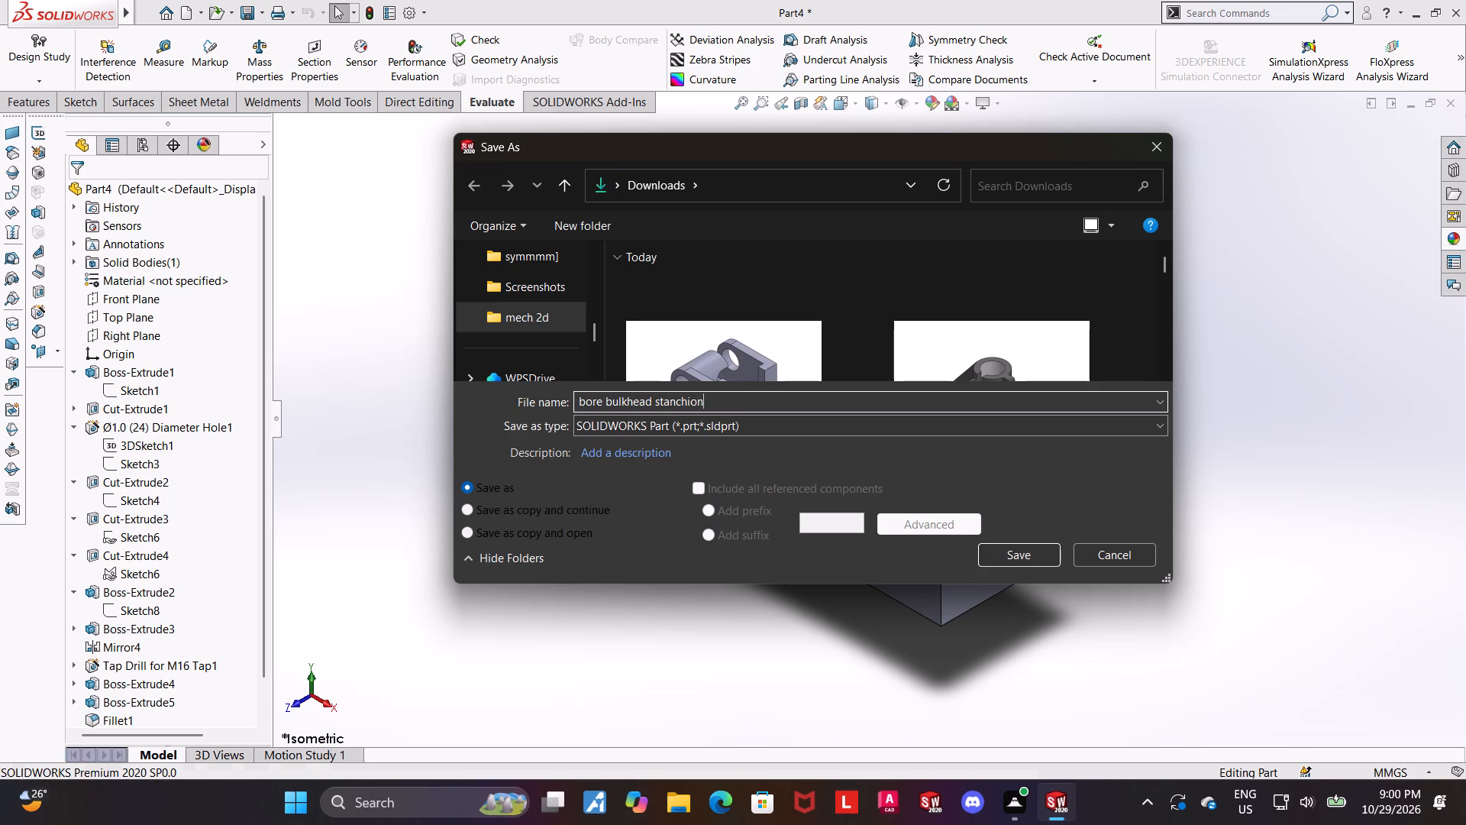
key(Return)
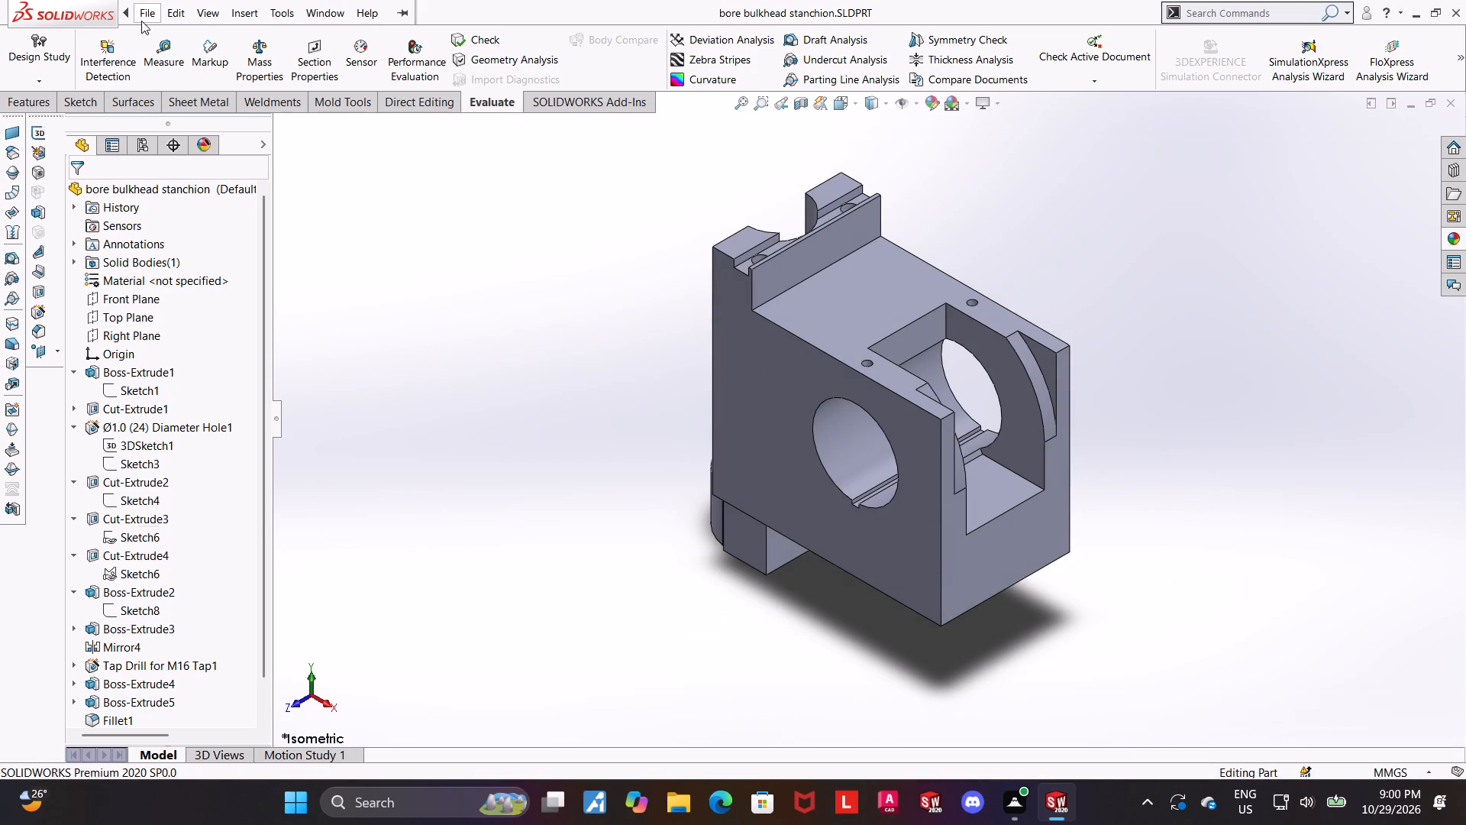
Save a PDF version of the bore bulkhead stanchion part in the Downloads folder under the same name.
click(179, 209)
click(620, 422)
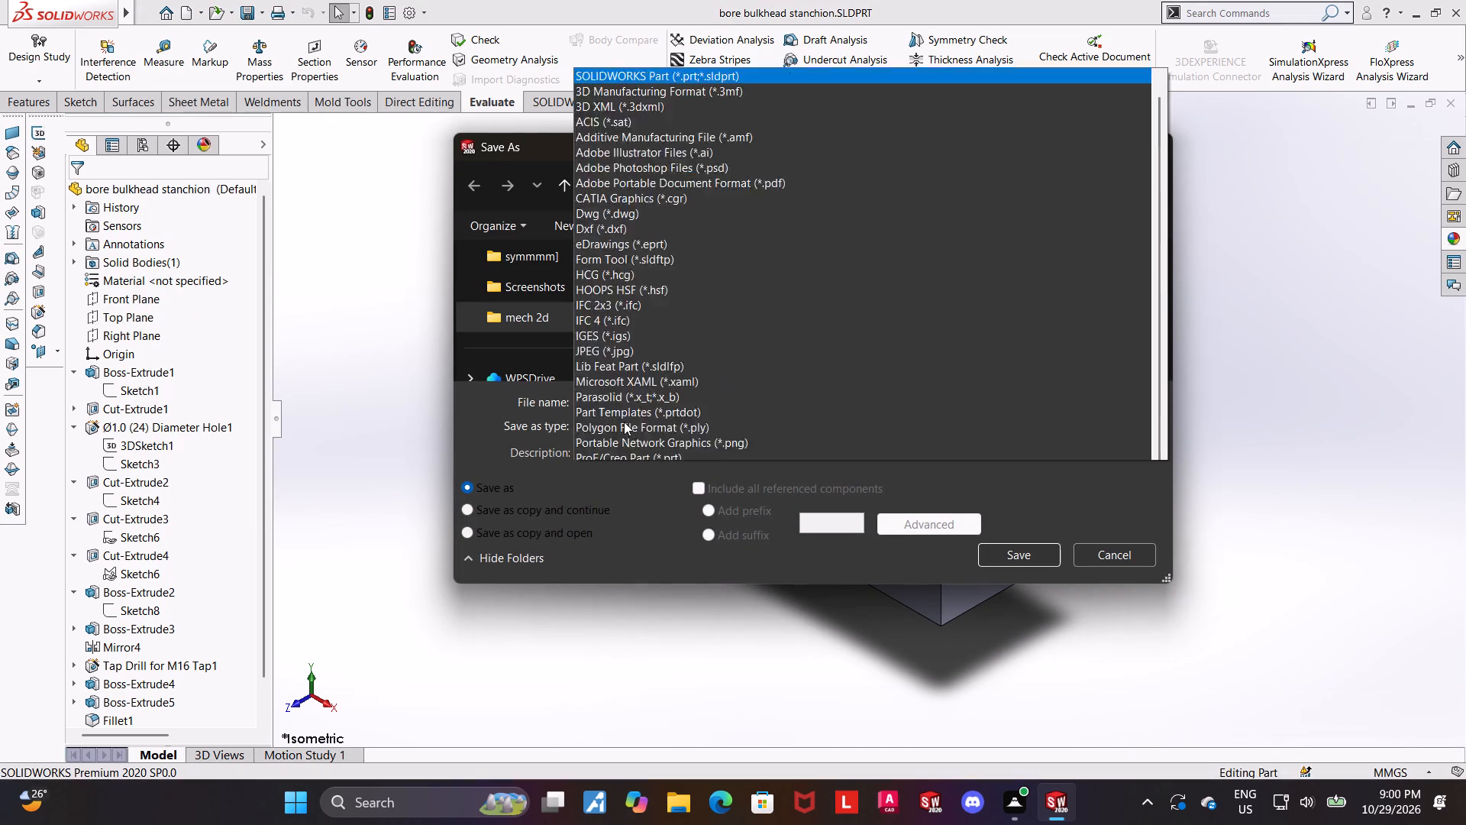
click(768, 114)
click(1025, 593)
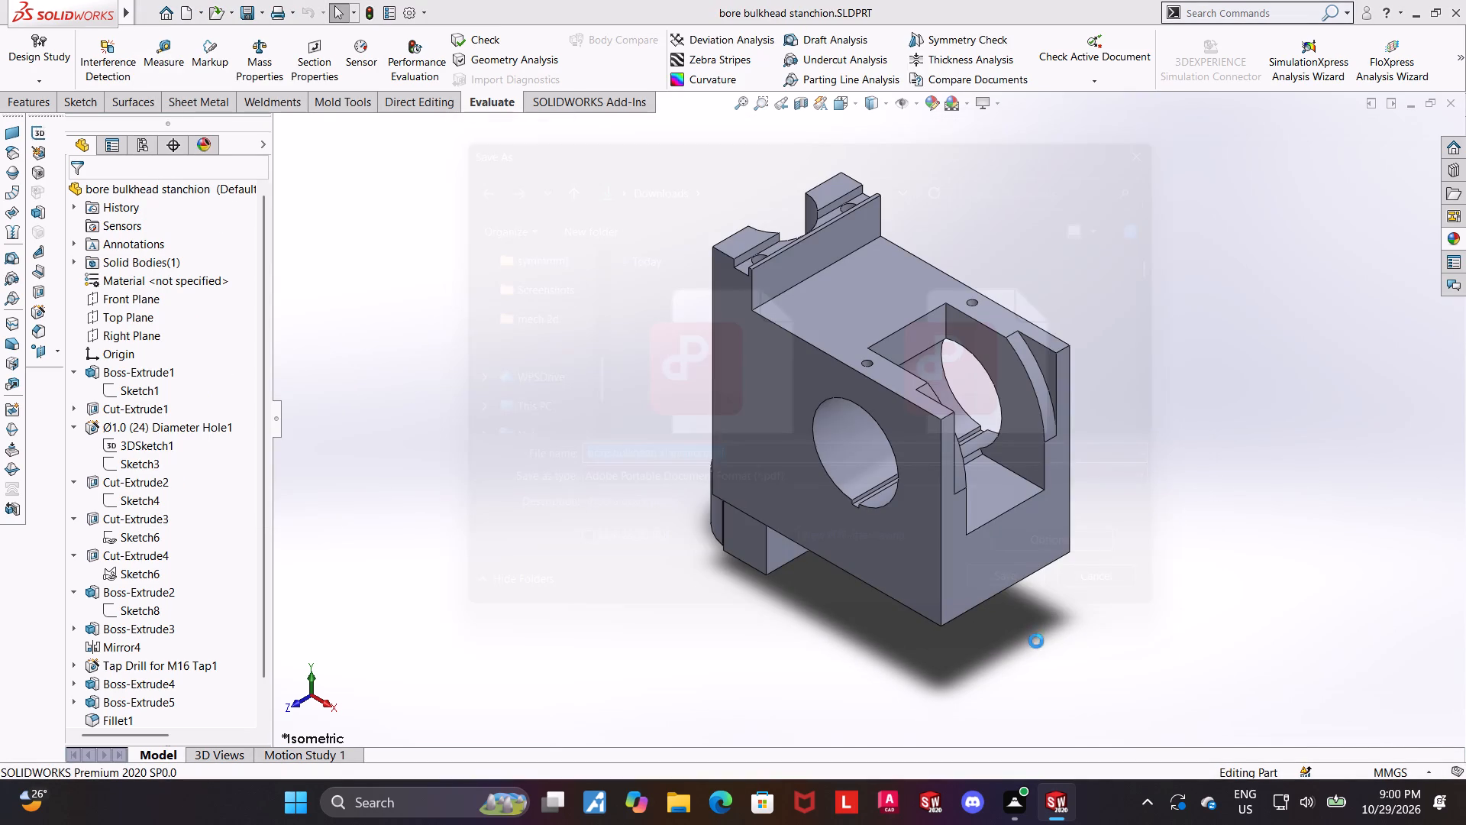